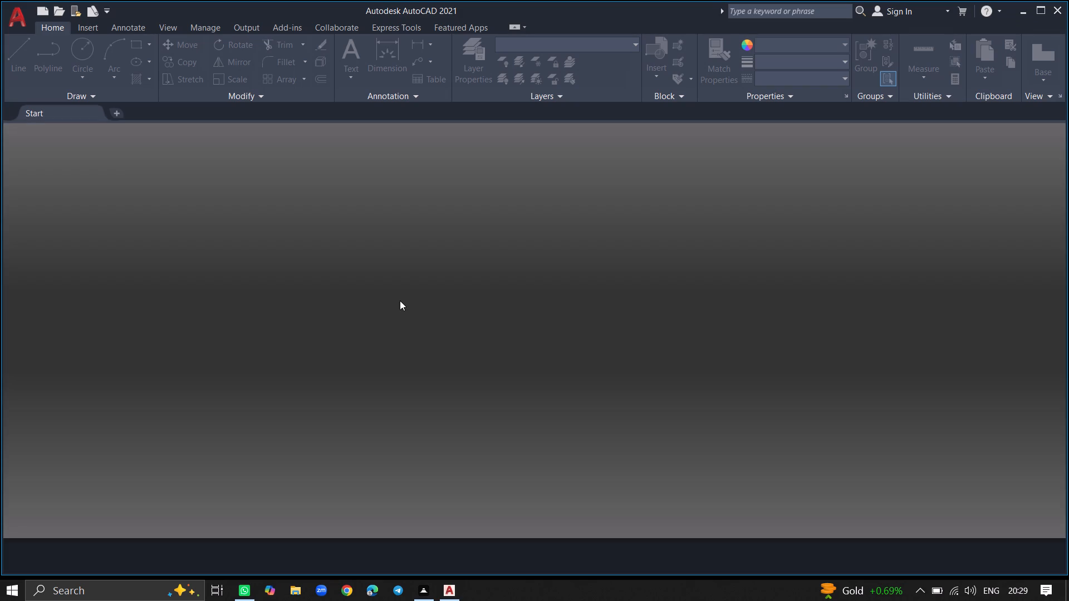
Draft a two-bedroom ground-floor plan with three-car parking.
Start a new blank drawing.
double_click(261, 256)
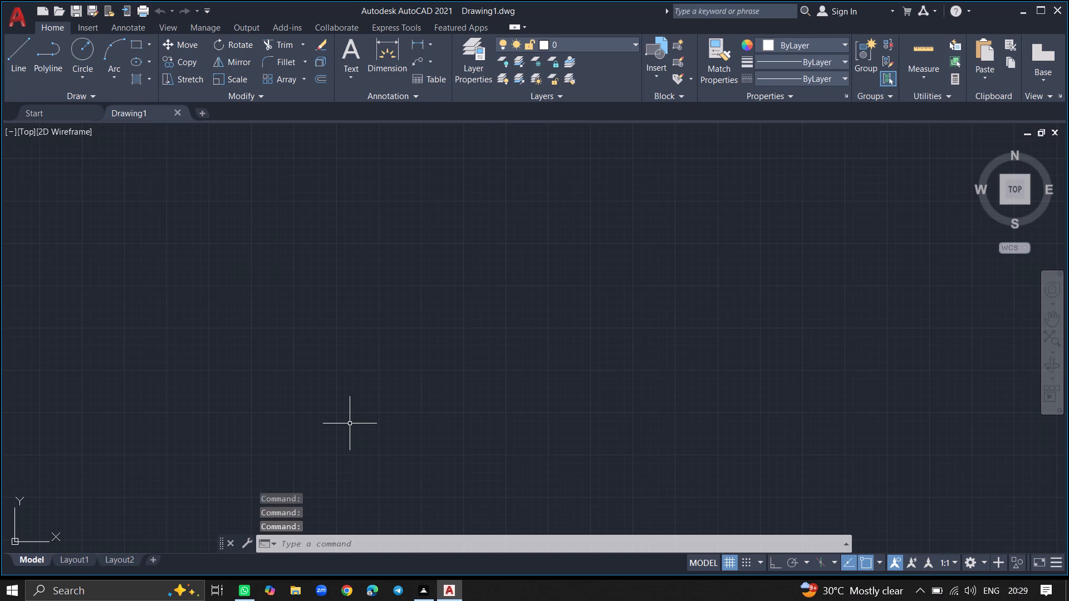
Configure the drawing units to Engineering length type with 0'-0" precision, keeping millimetres as the insertion scale.
text(units)
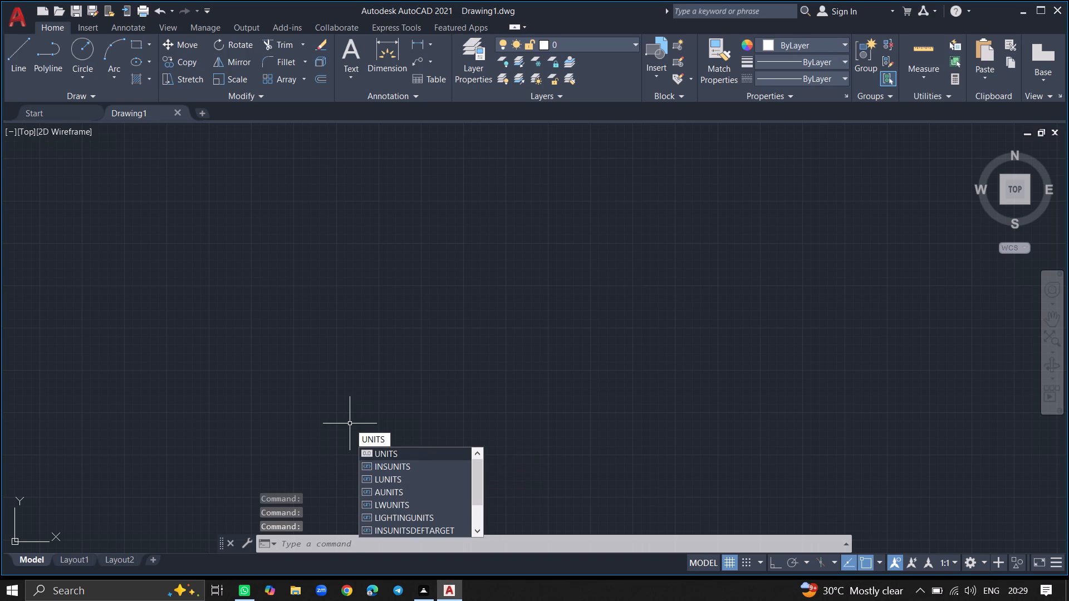
click(381, 452)
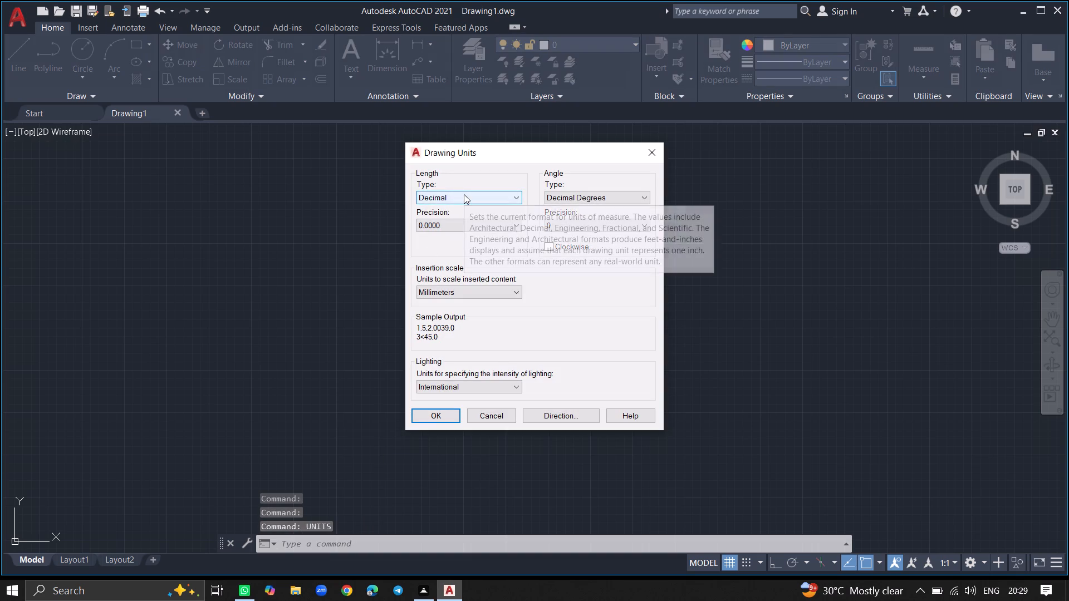
click(464, 194)
click(467, 230)
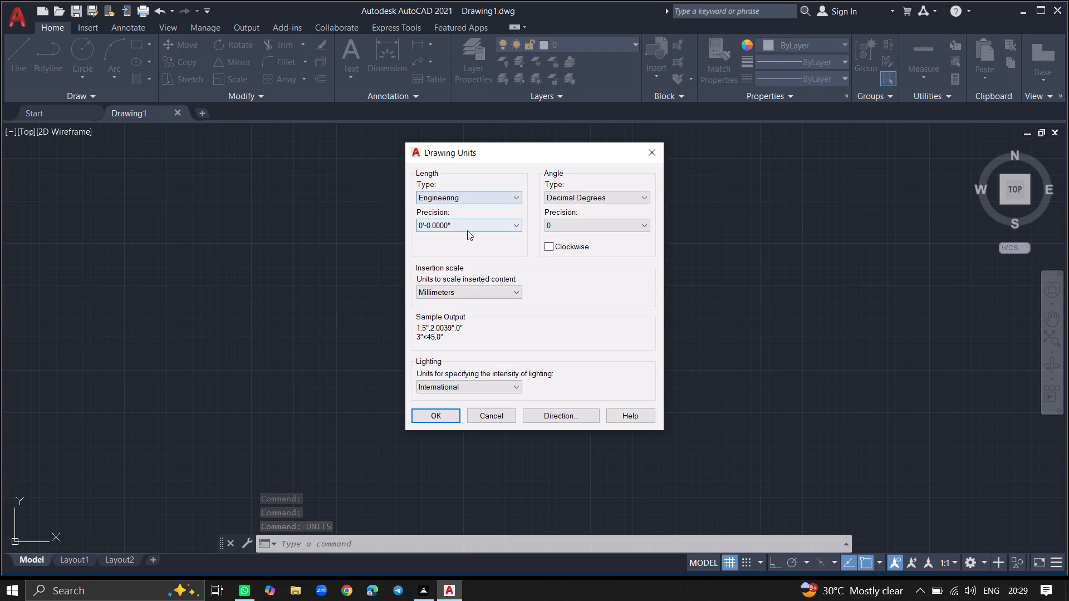
click(467, 223)
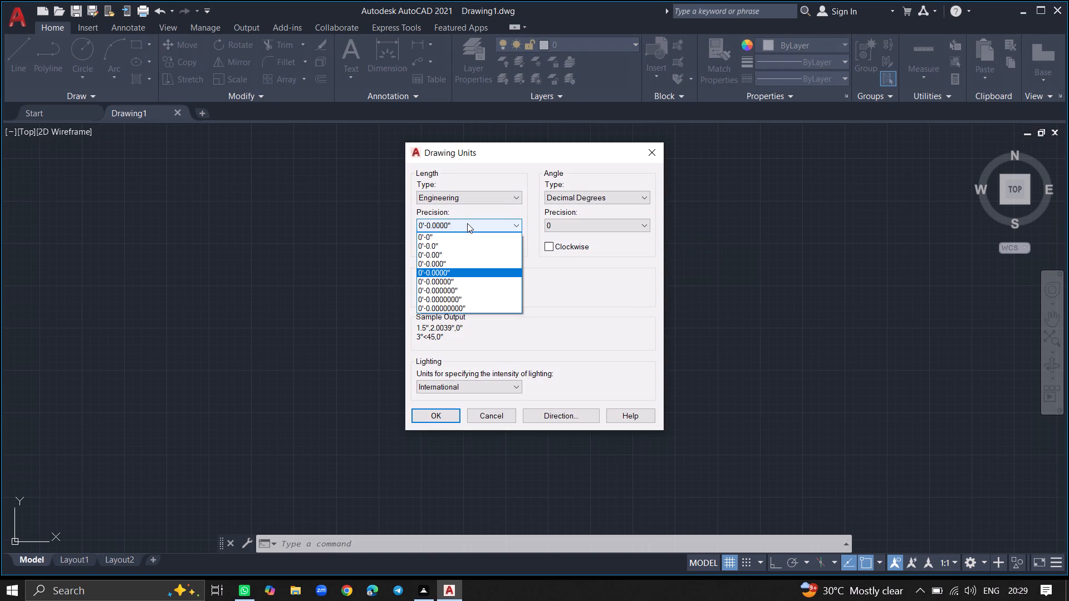
click(468, 235)
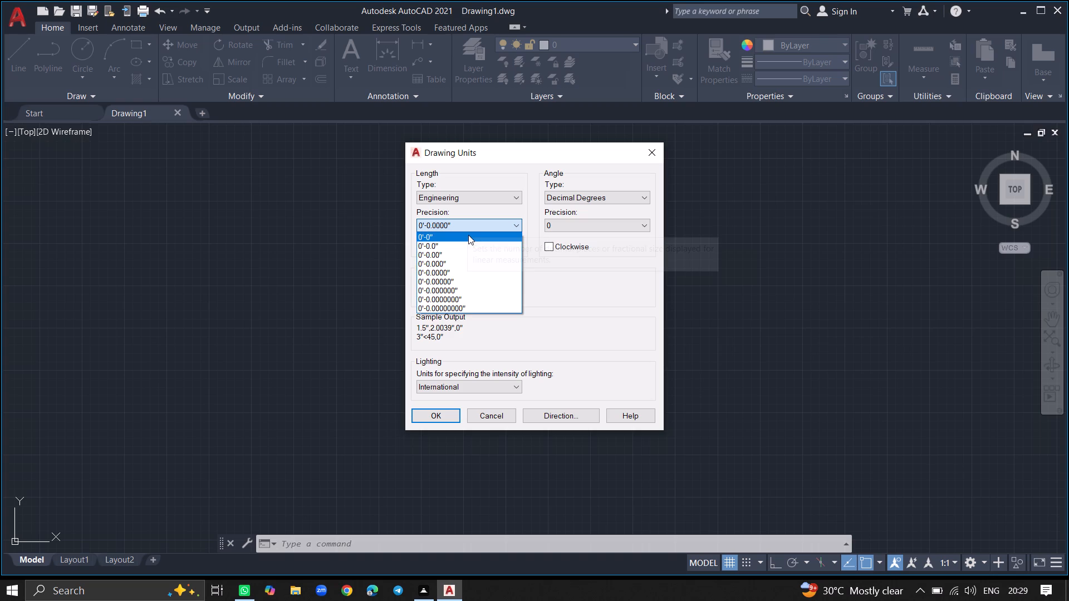
click(442, 416)
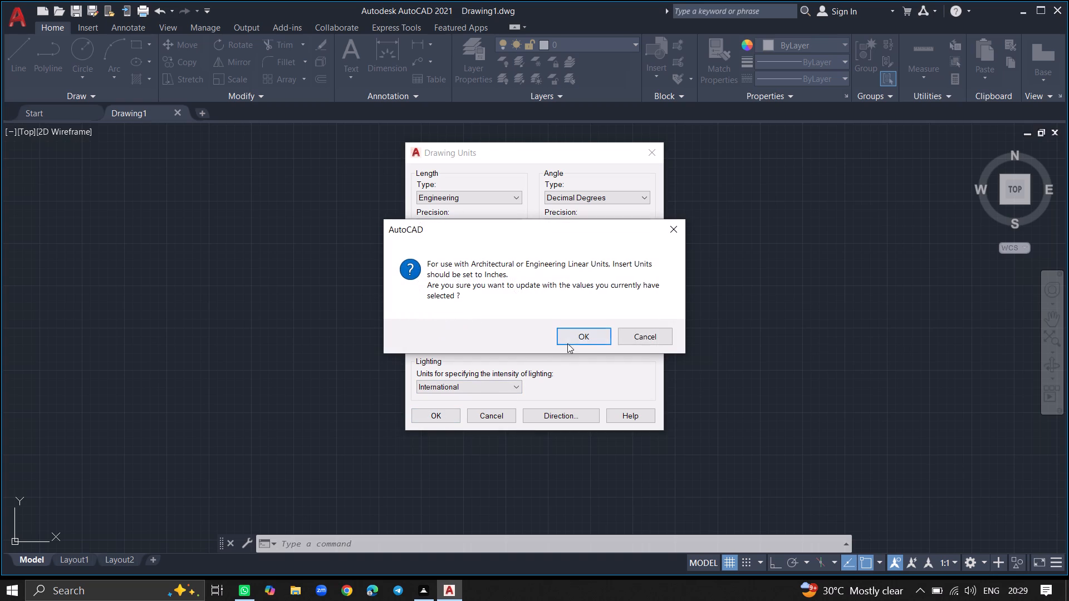
click(574, 336)
Modify the ISO-25 dimension style's primary units to Engineering format with 0'-0" precision, and set the style current.
key(d)
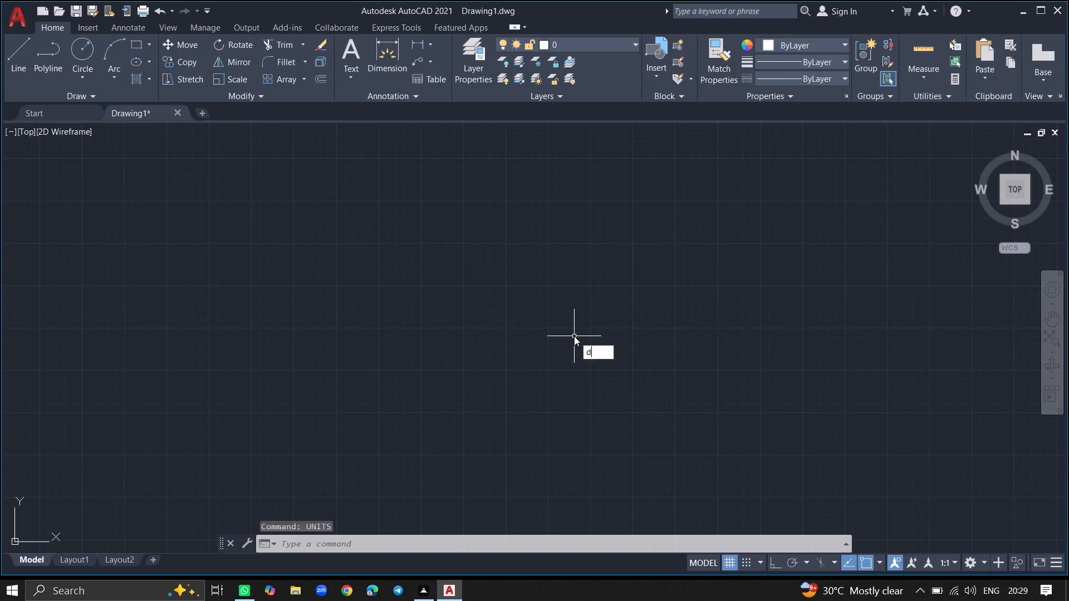
key(Return)
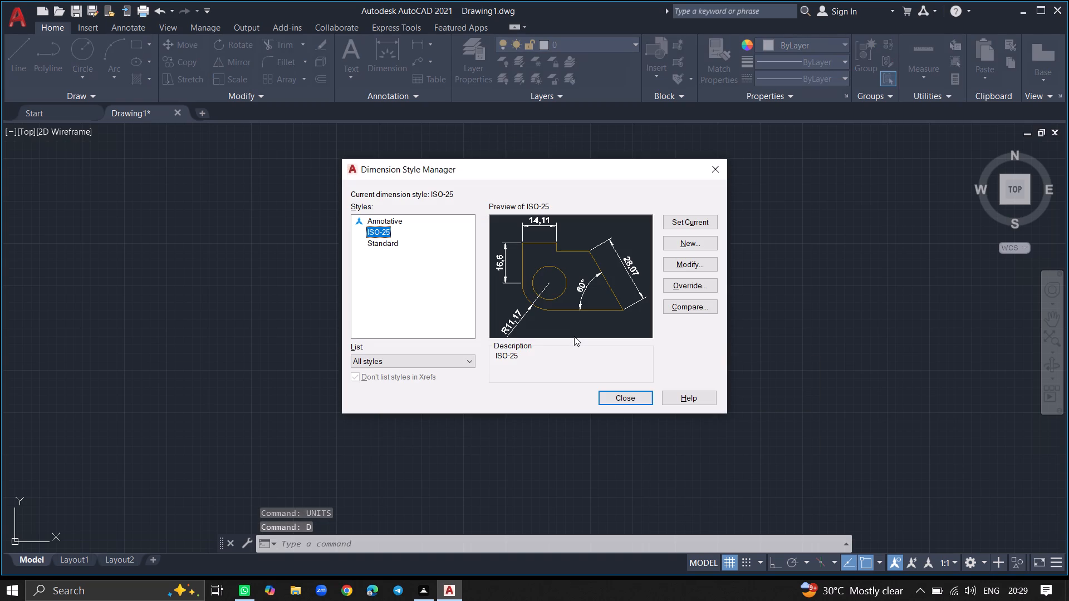
click(671, 262)
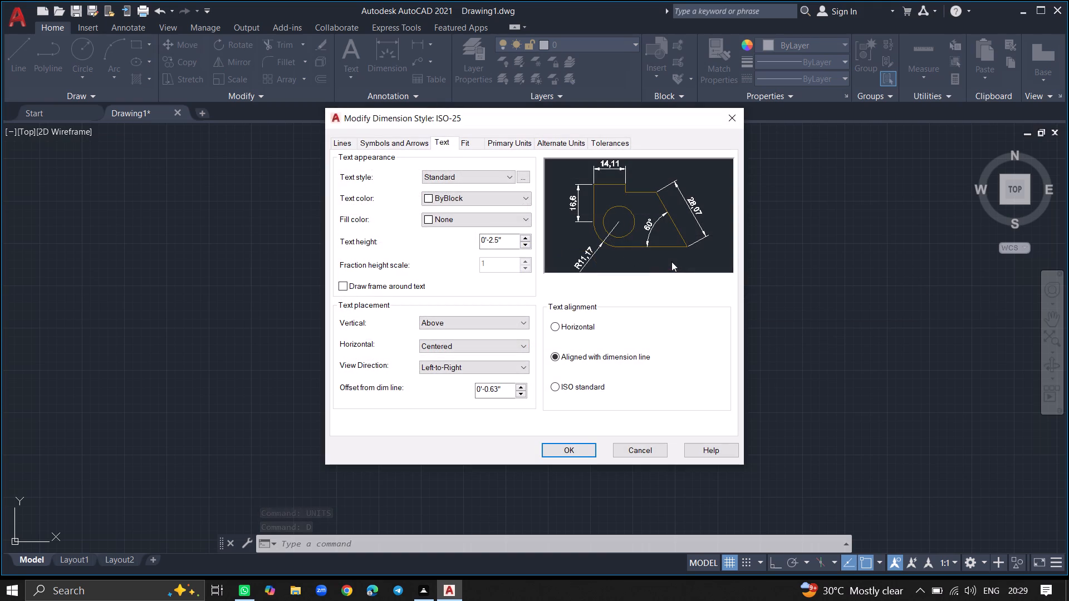
click(499, 141)
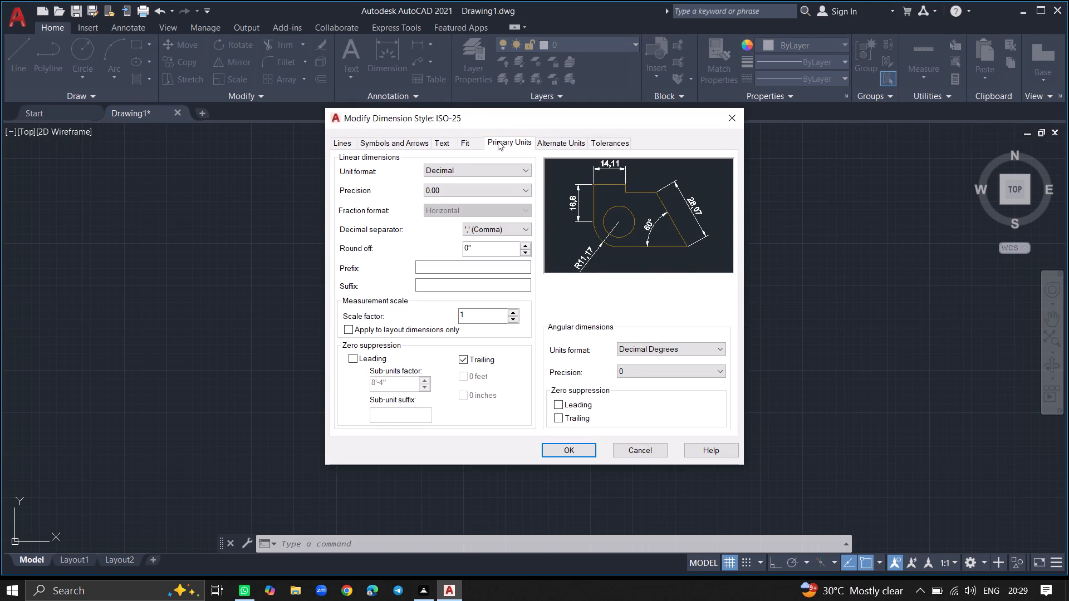
click(461, 169)
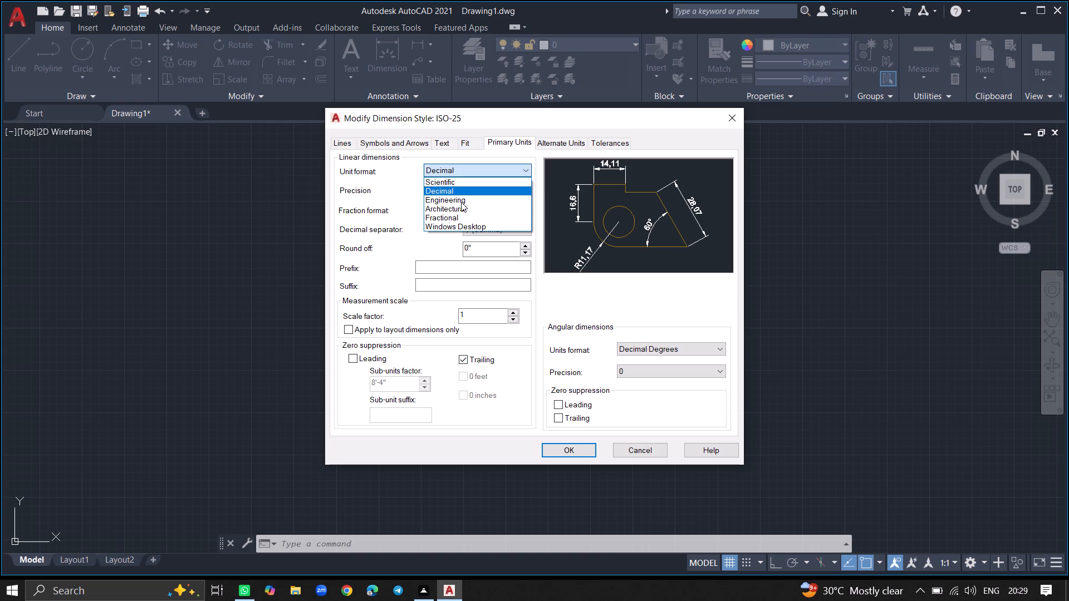
click(461, 202)
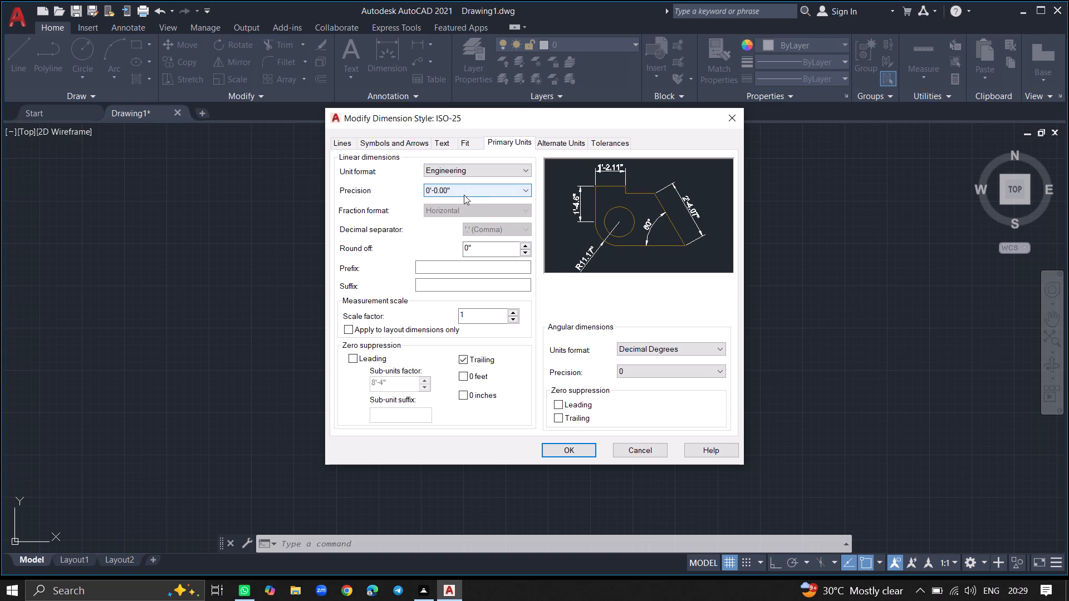
click(463, 195)
click(463, 204)
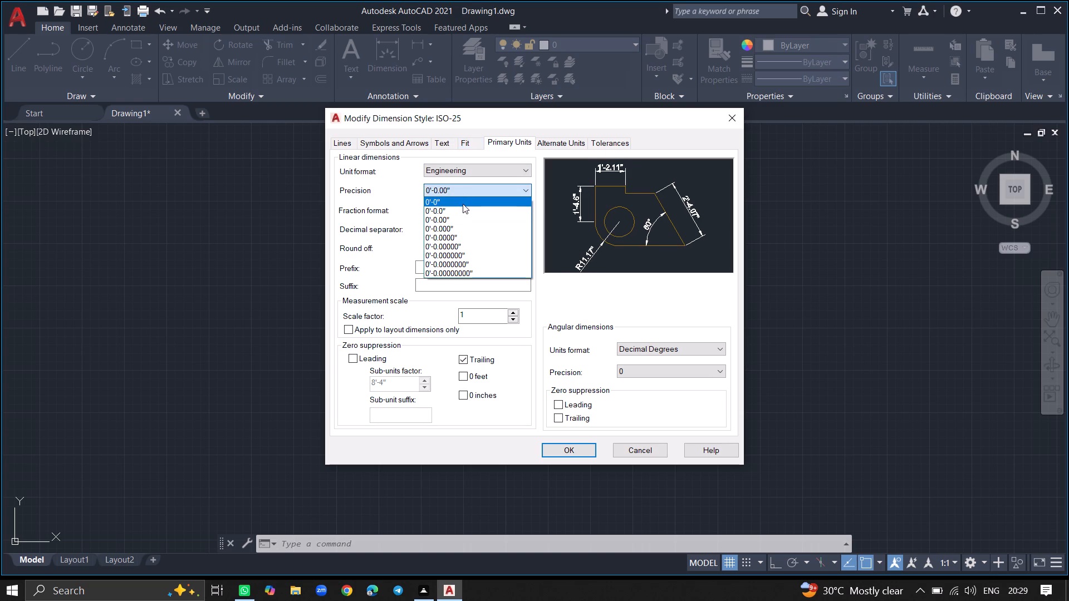
click(549, 446)
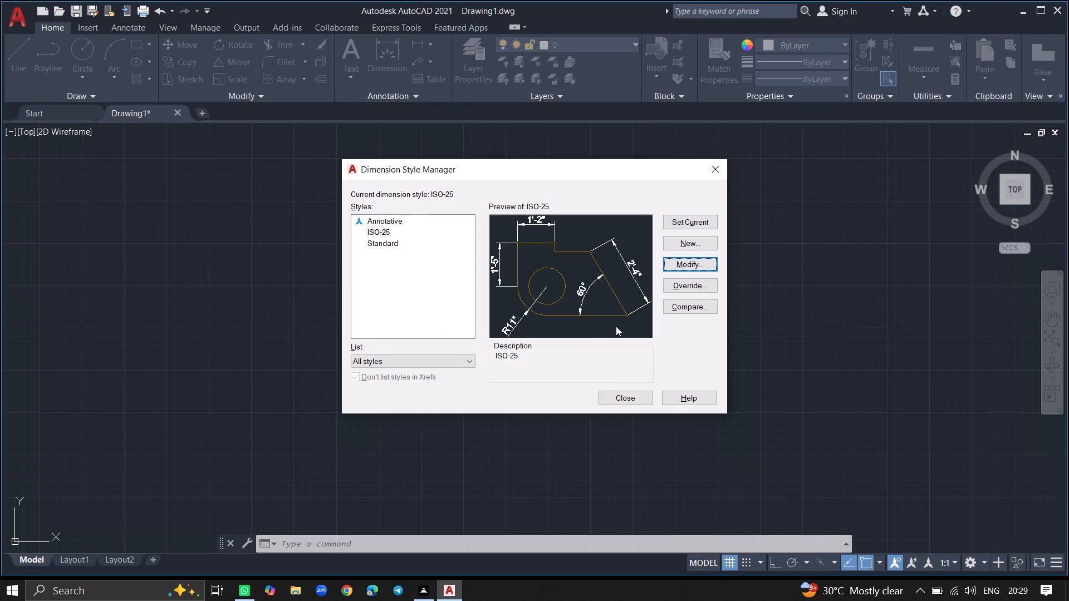
click(673, 224)
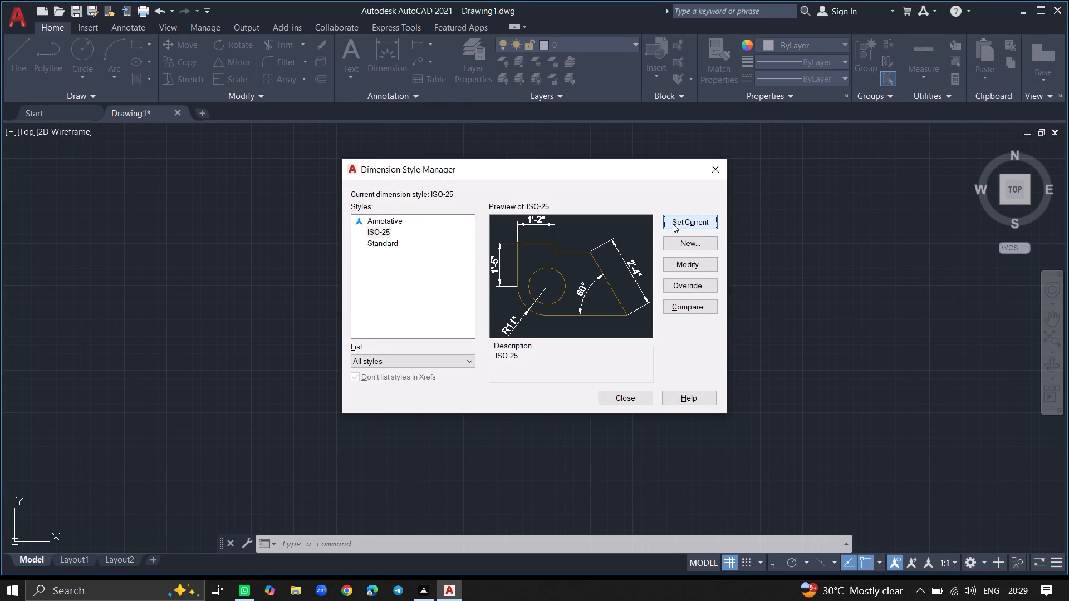
click(627, 398)
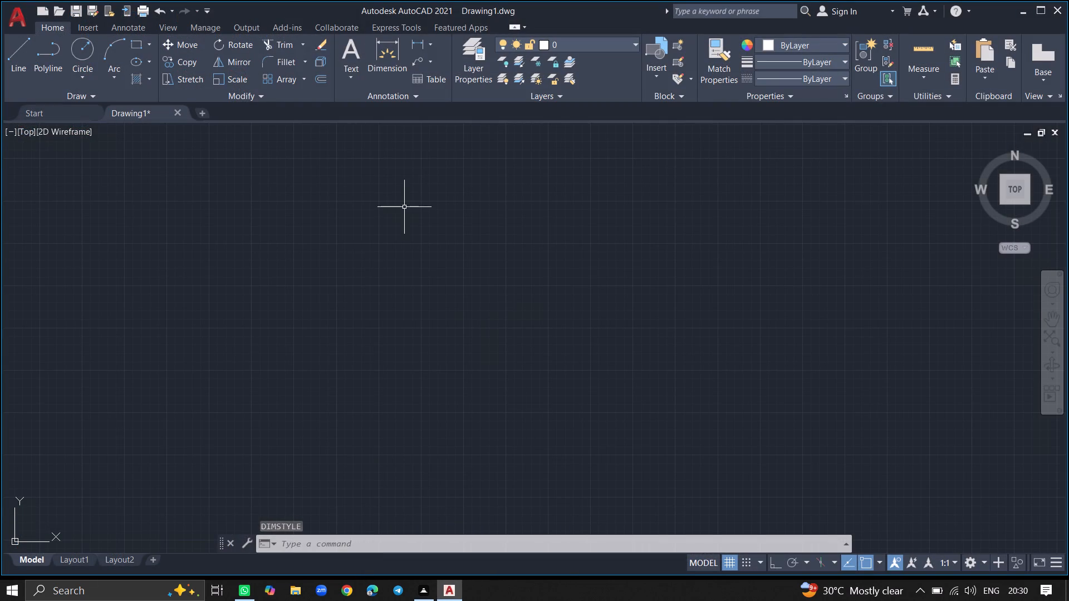
Create a new layer frozen in all viewports and name it walls.
double_click(471, 69)
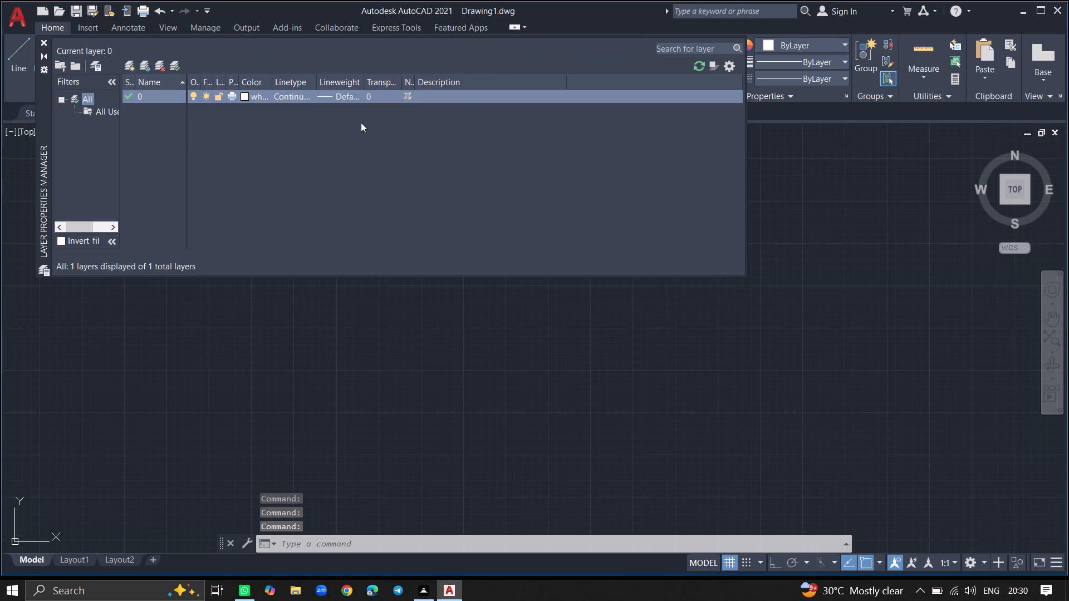
click(144, 67)
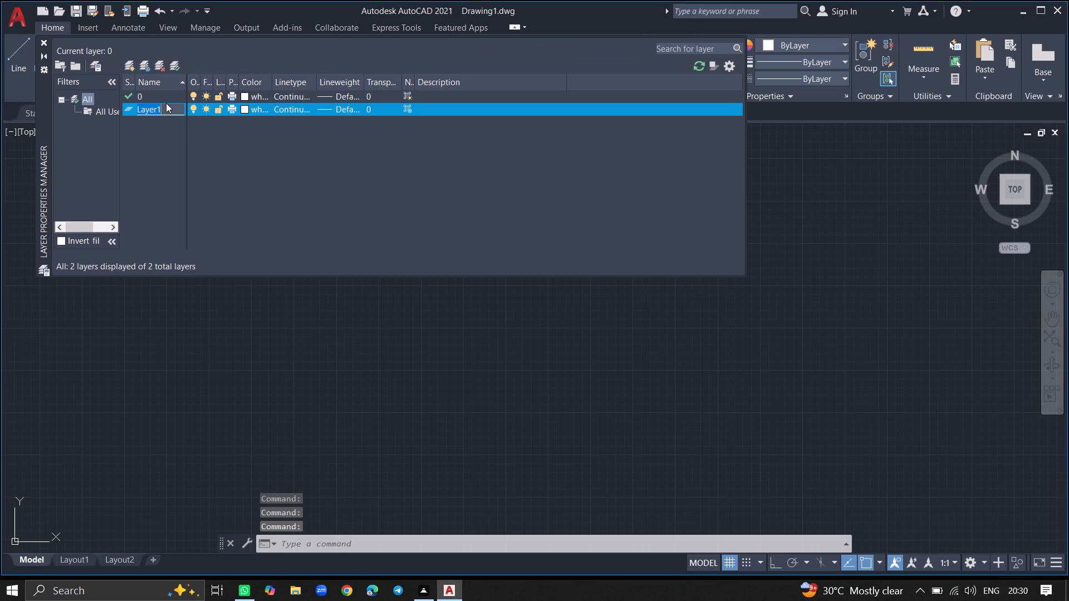
click(166, 103)
click(166, 103)
key(BackSpace)
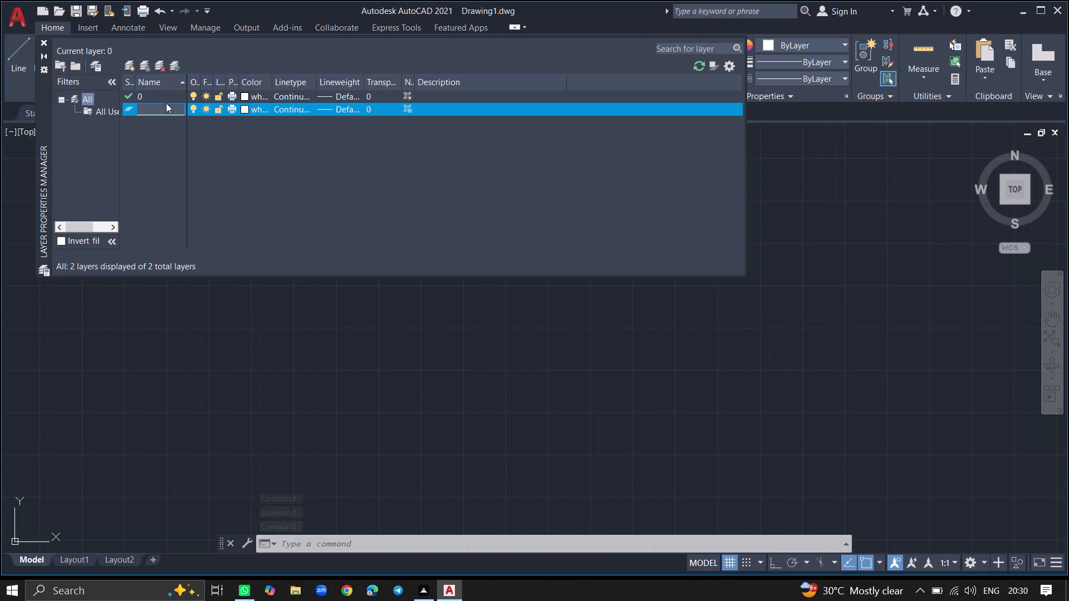
text(wall)
key(s)
Set the walls layer's colour to purple, index 200, and toggle its freezing in new viewports.
click(244, 109)
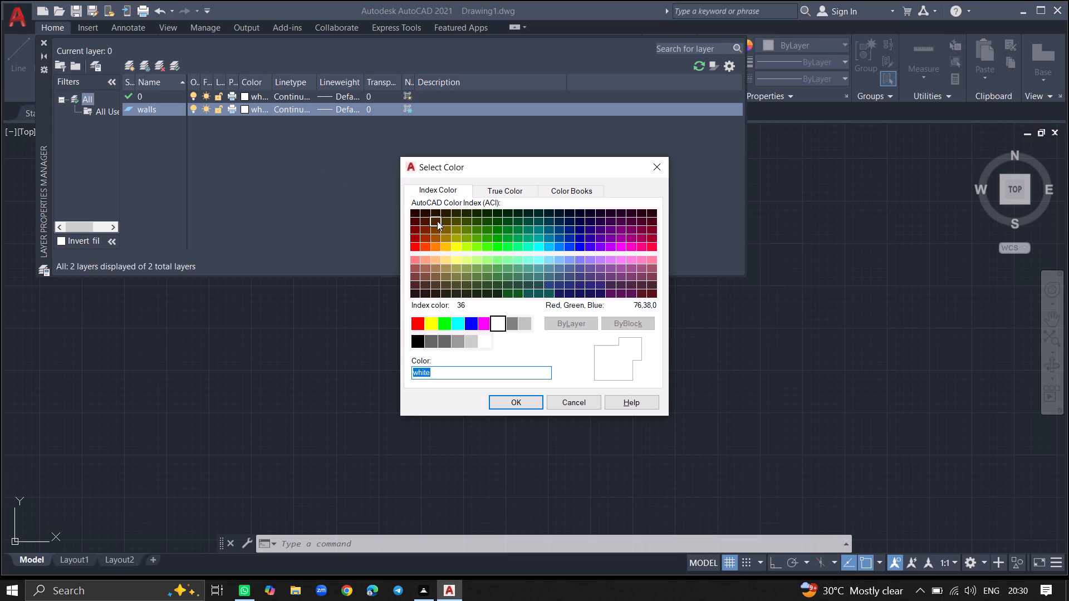
click(427, 247)
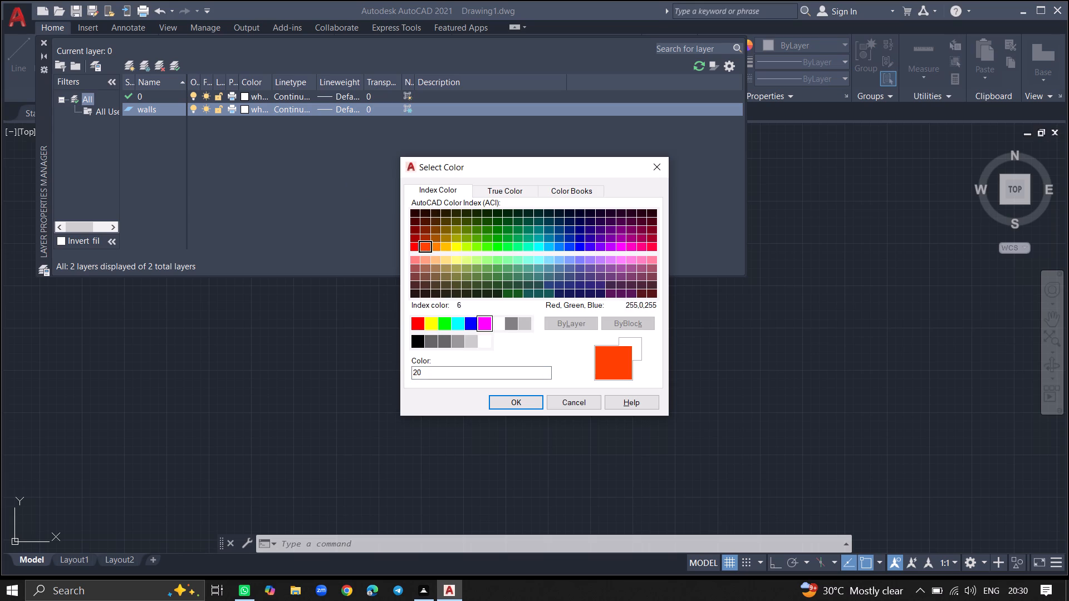
click(416, 249)
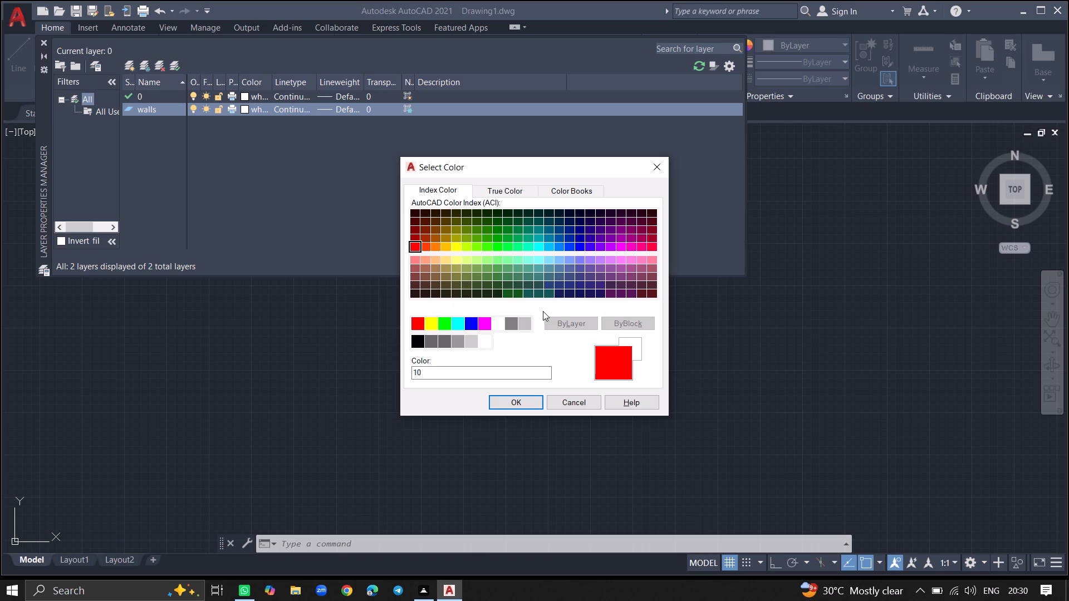
click(609, 245)
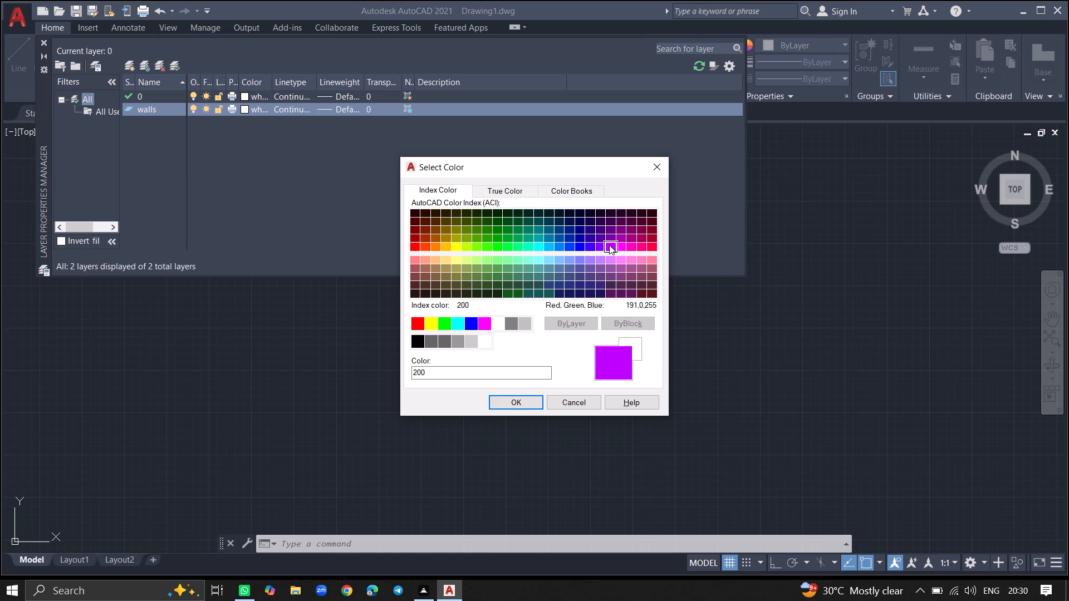
click(519, 401)
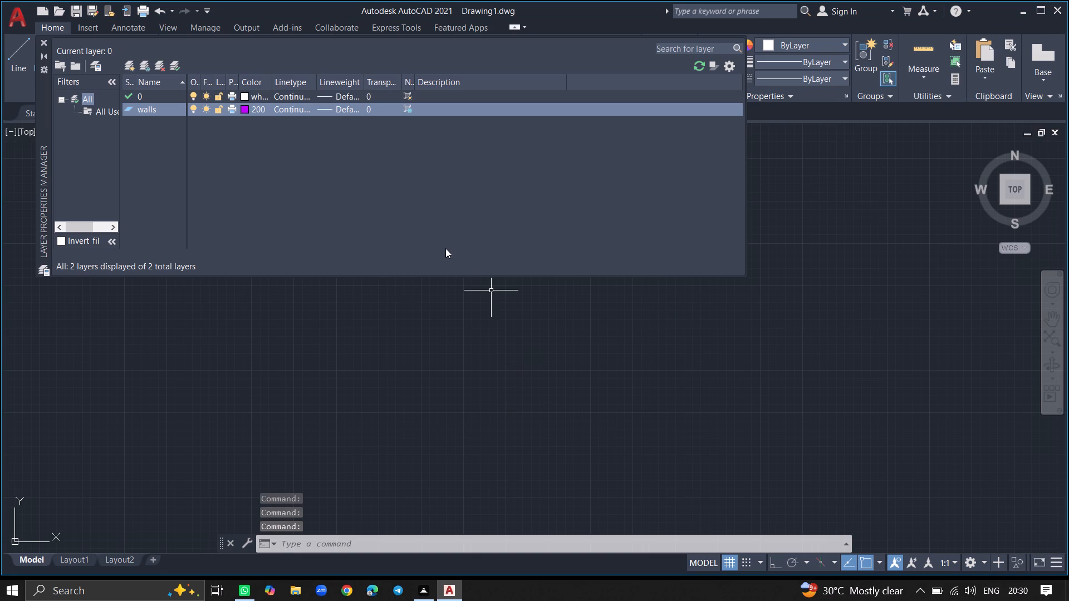
click(406, 110)
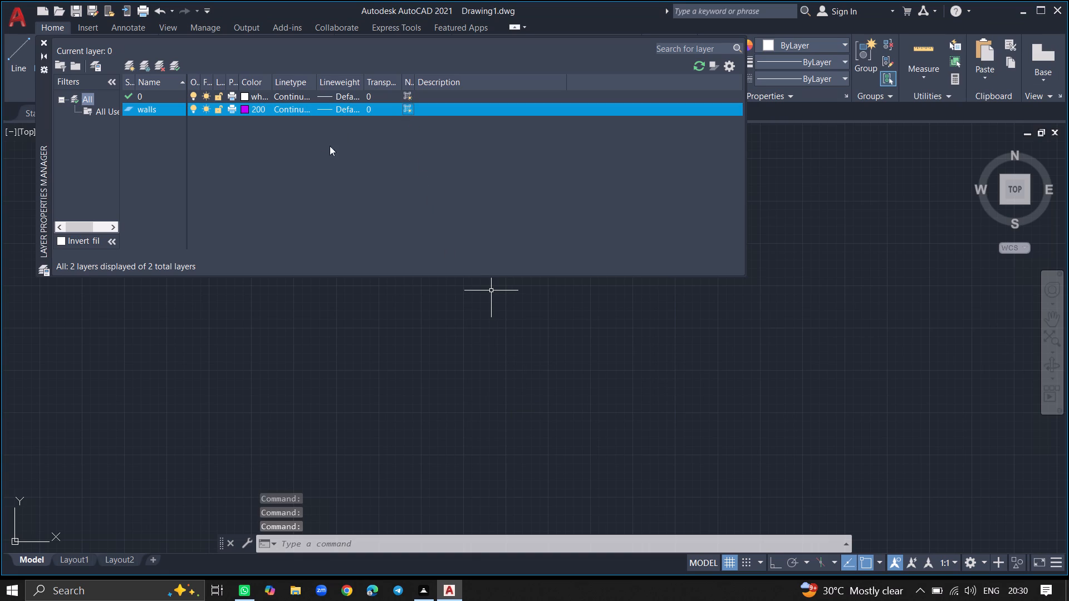
Create another layer frozen in all viewports and name it doors.
click(145, 65)
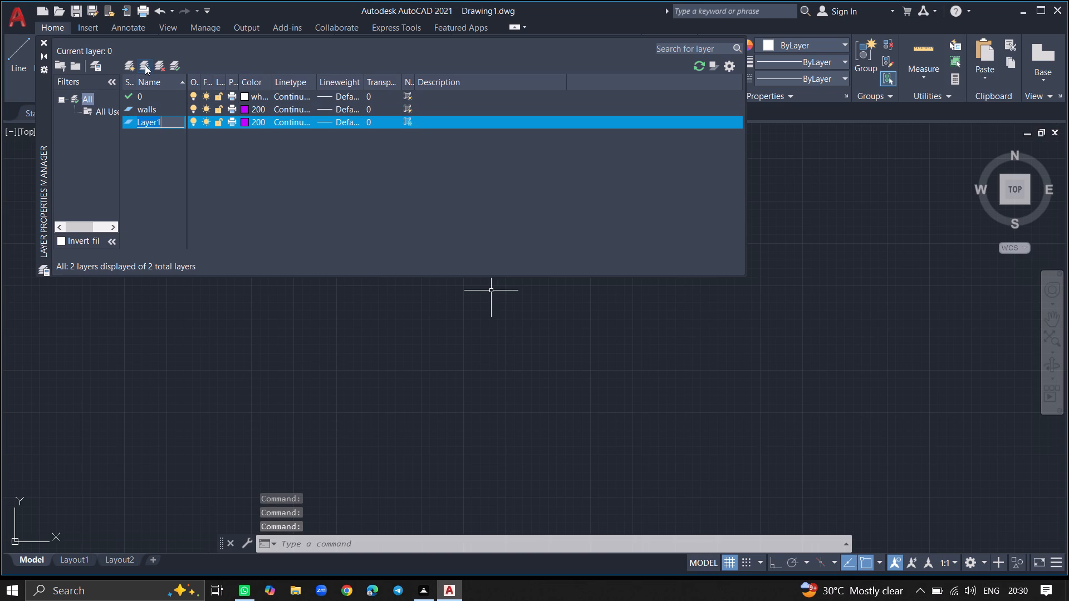
click(168, 119)
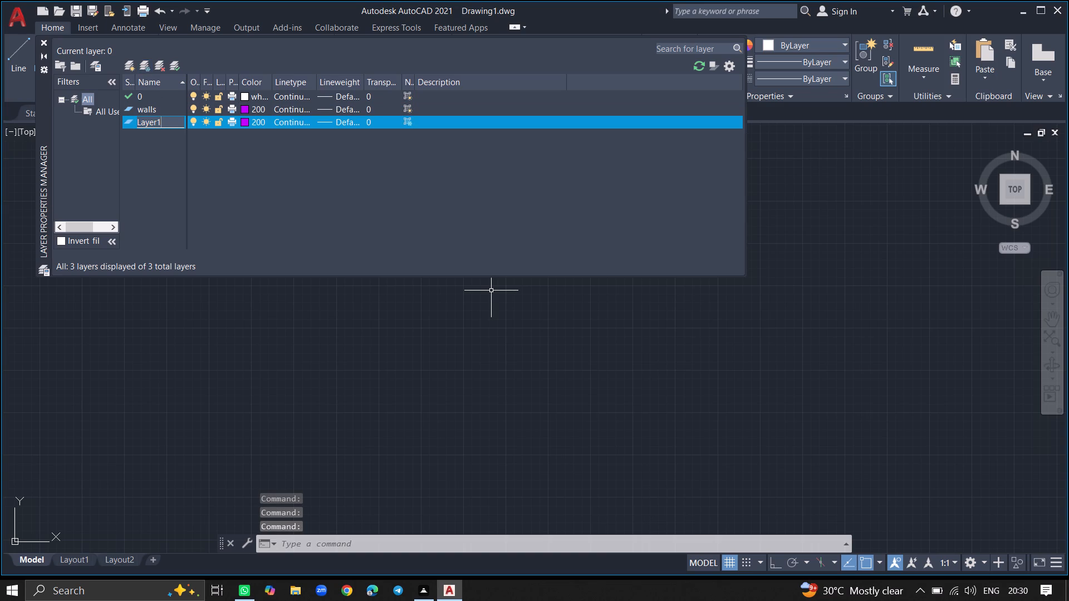
key(BackSpace)
key(BackSpace)
key(BackSpace)
key(BackSpace)
key(BackSpace)
key(BackSpace)
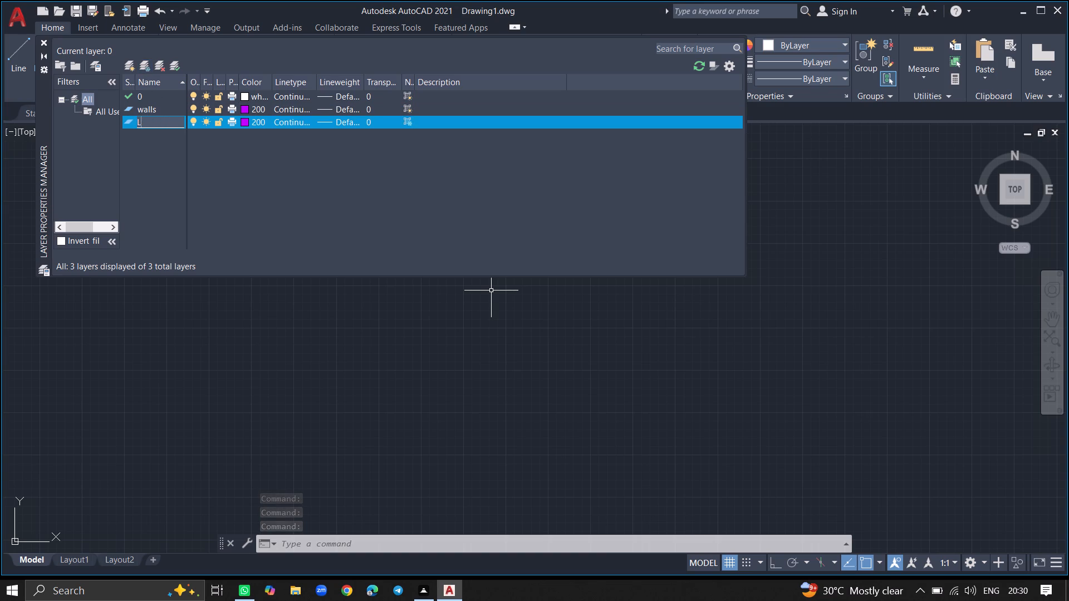
text(doors)
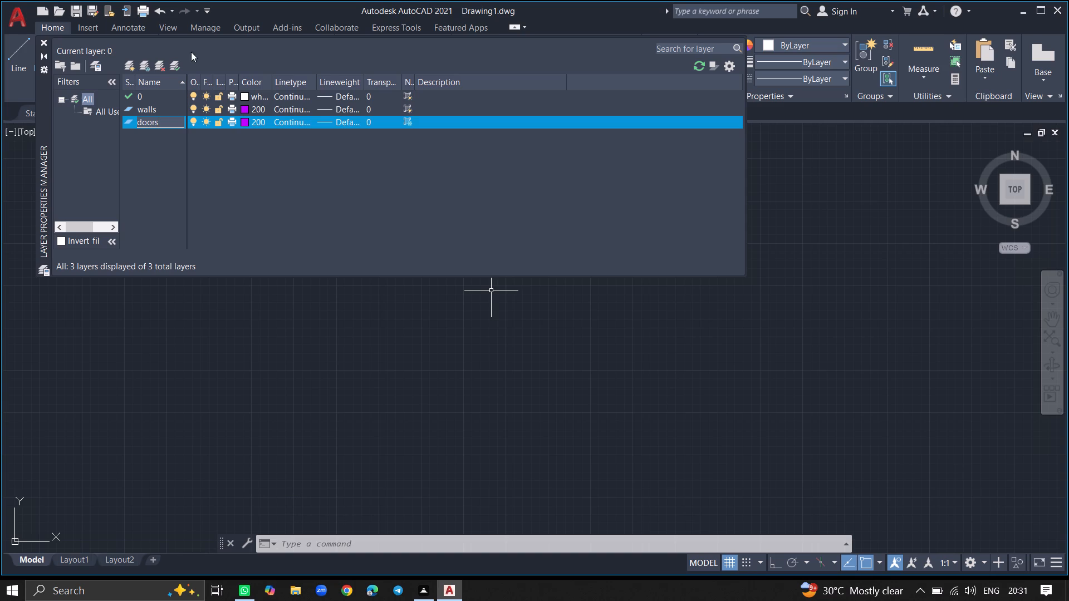
Set the doors layer's colour to red, index 10.
click(242, 119)
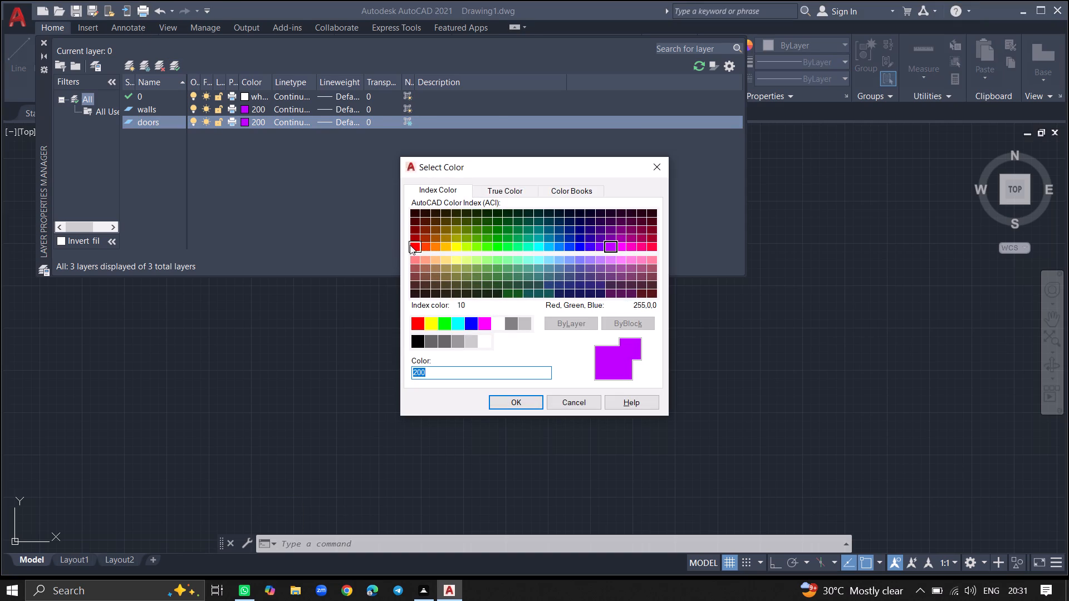
click(413, 248)
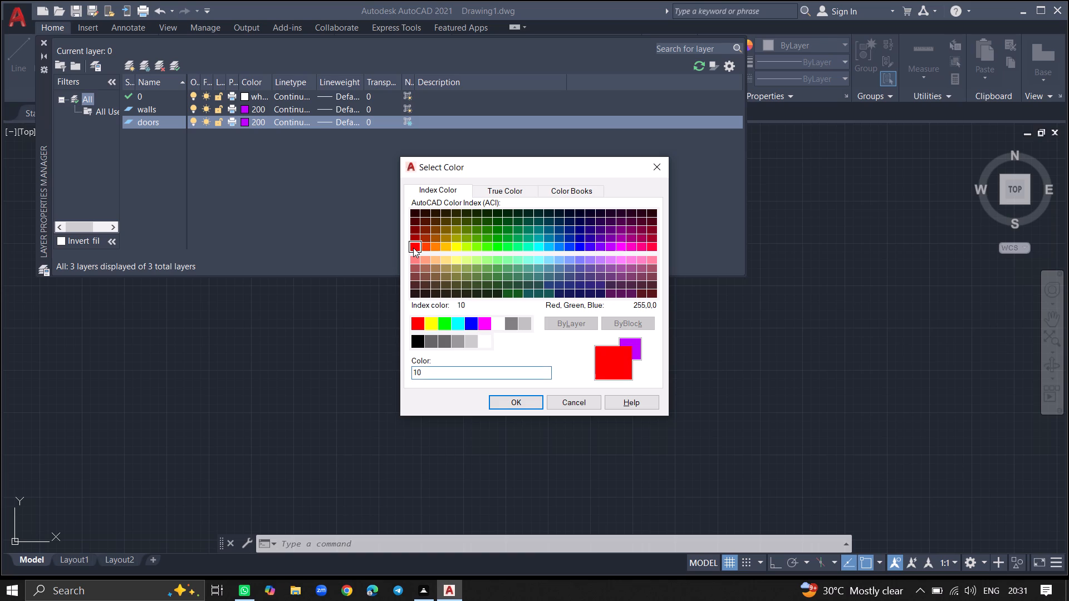
click(506, 398)
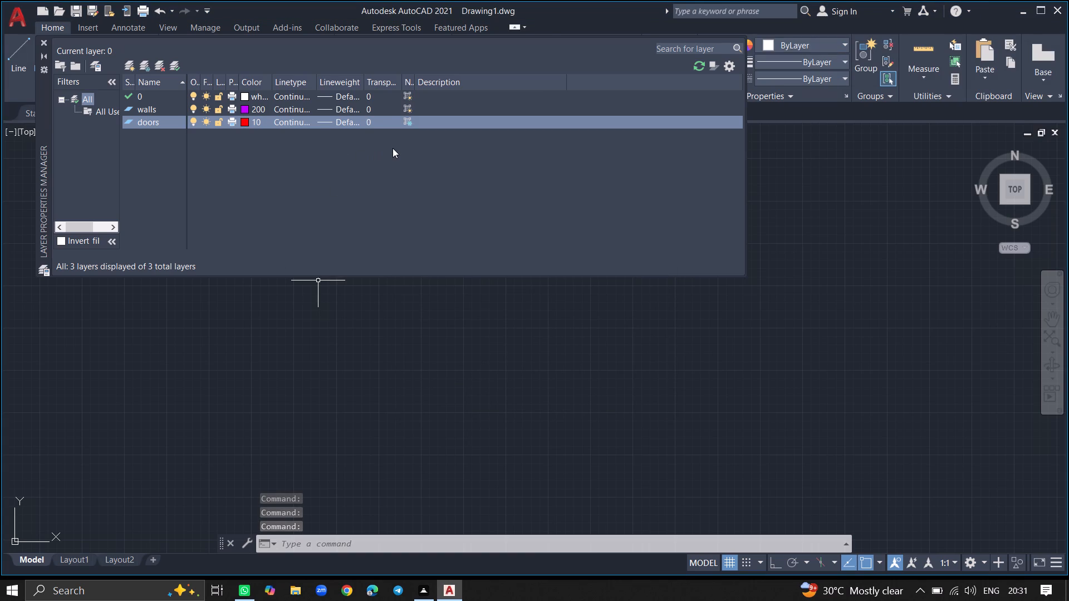
Turn off freezing in new viewports for the doors layer.
click(407, 121)
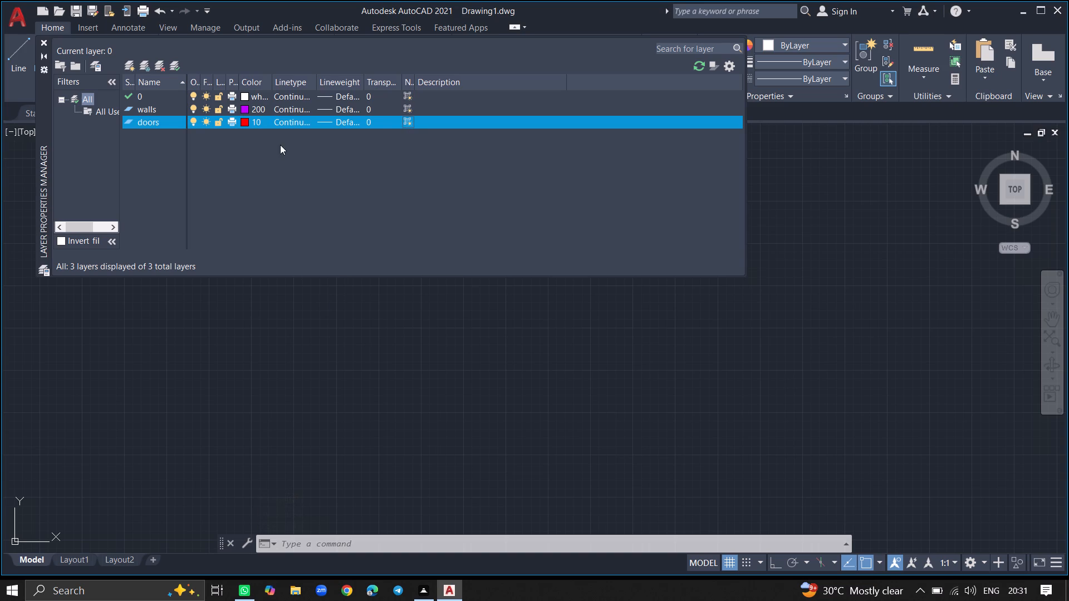
Create another layer frozen in all viewports and name it windows.
click(144, 65)
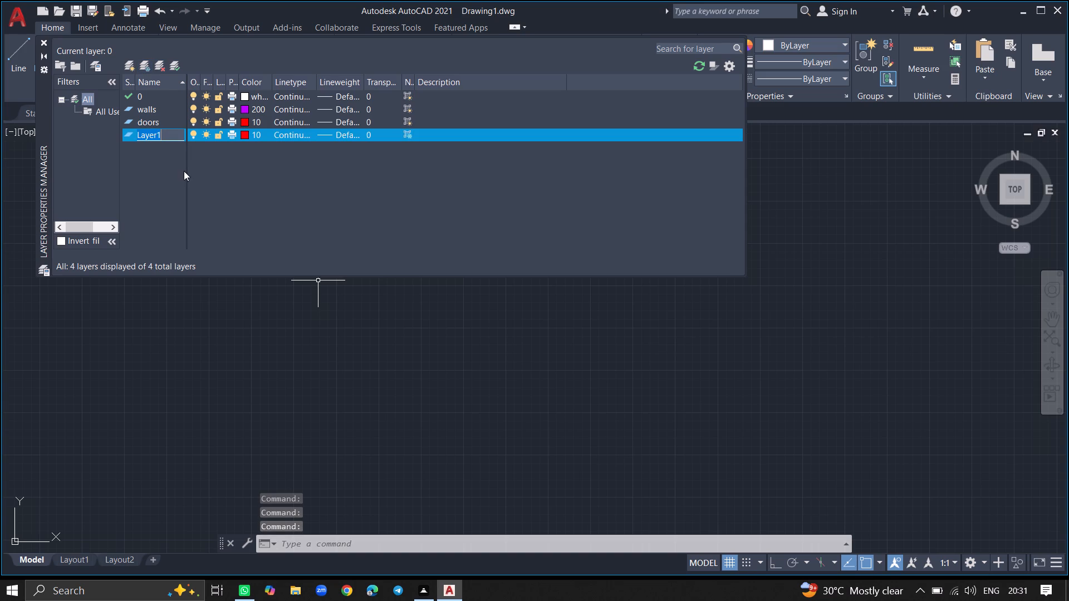
click(175, 134)
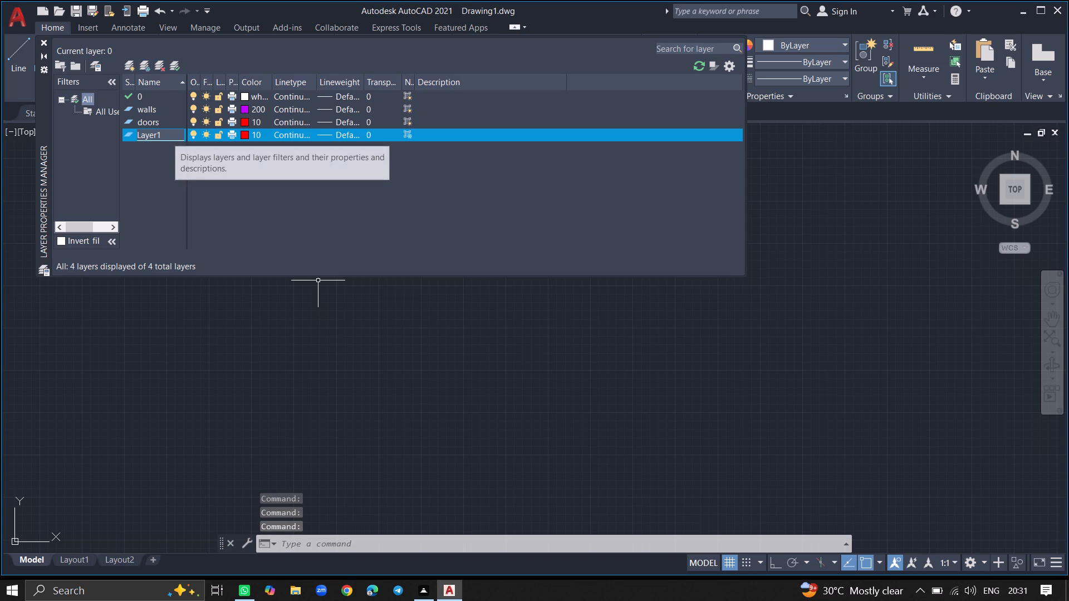
key(BackSpace)
key(BackSpace)
key(BackSpace)
key(BackSpace)
key(BackSpace)
key(BackSpace)
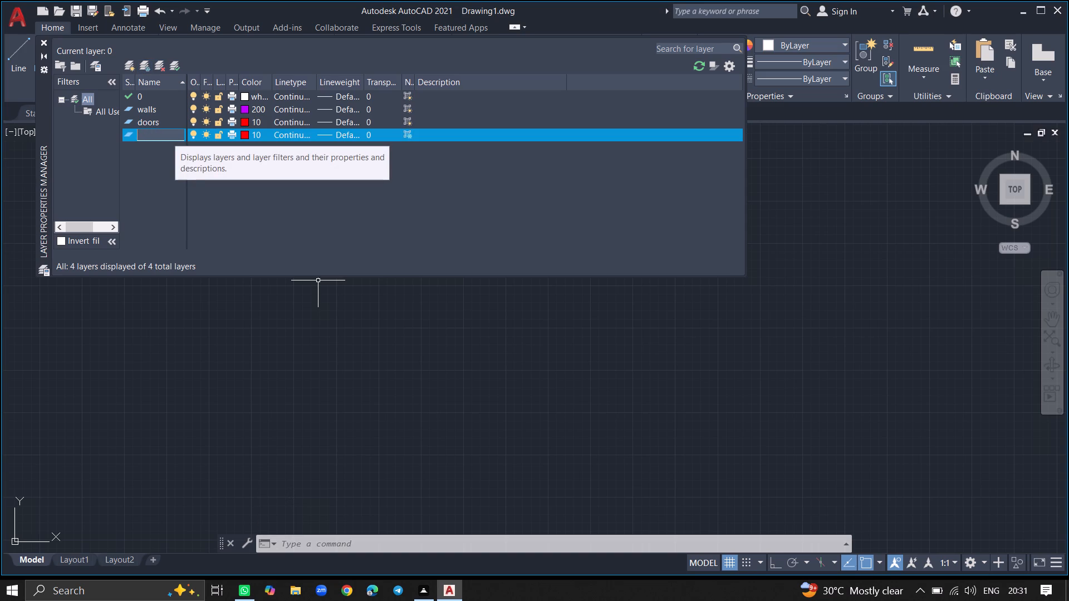
key(w)
text(indows)
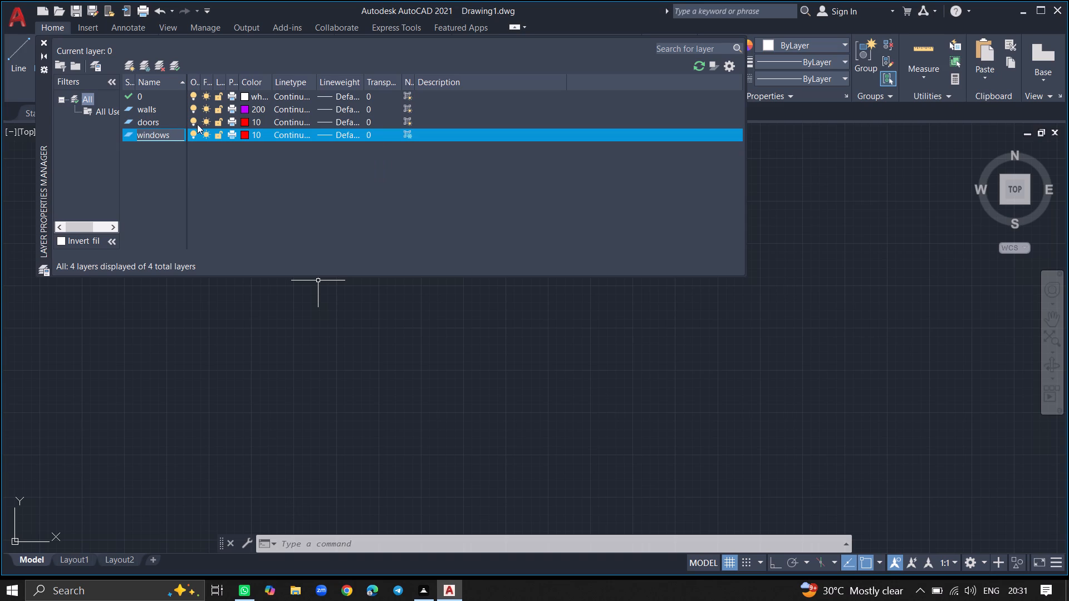
Set the windows layer's colour to orange, index 30, and turn off its freezing in new viewports.
click(245, 133)
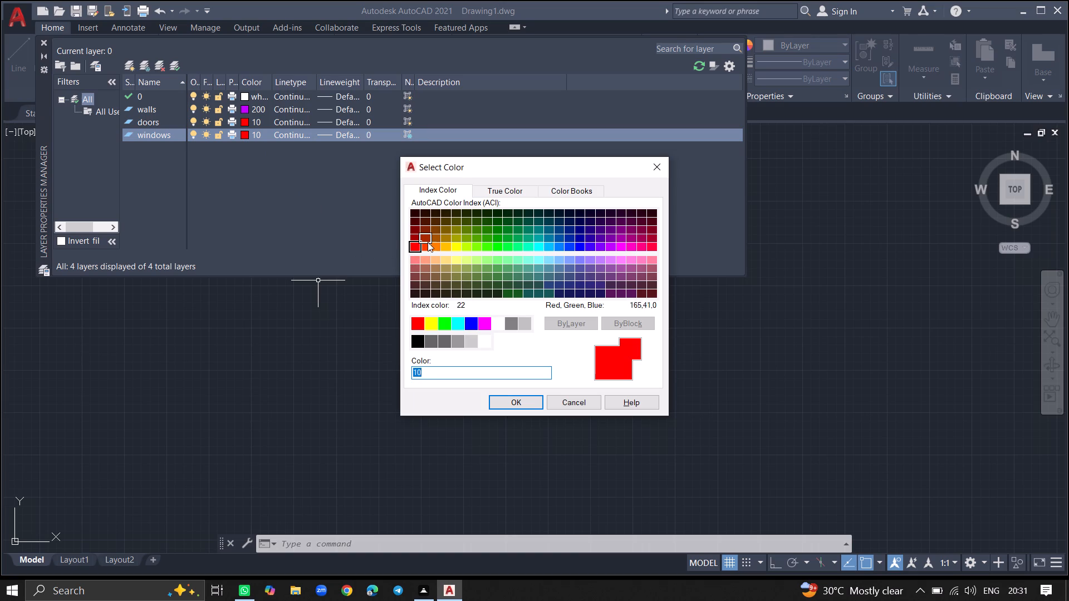
click(434, 248)
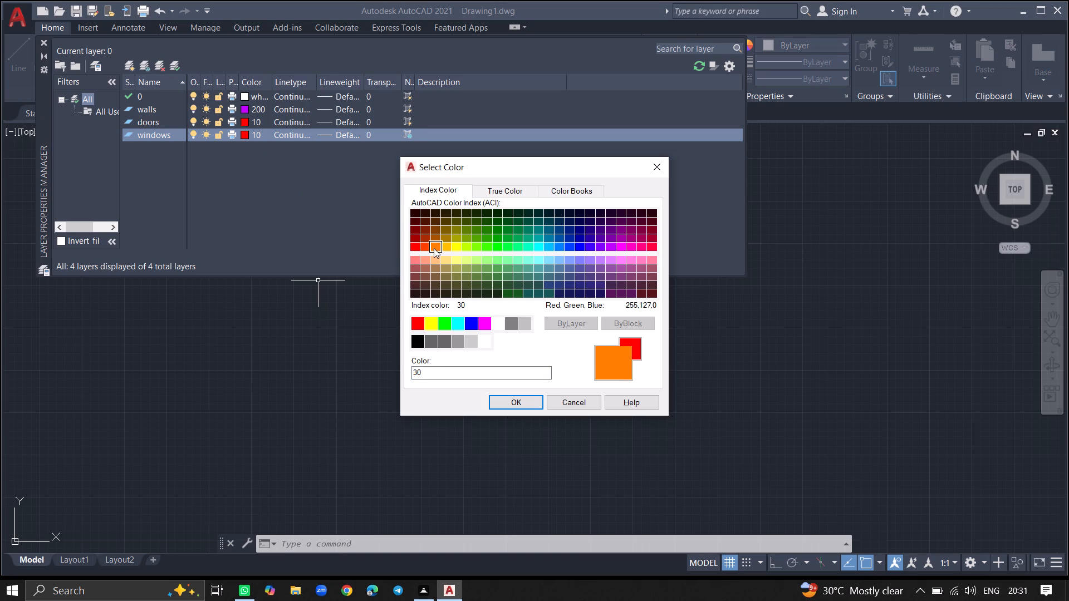
click(517, 400)
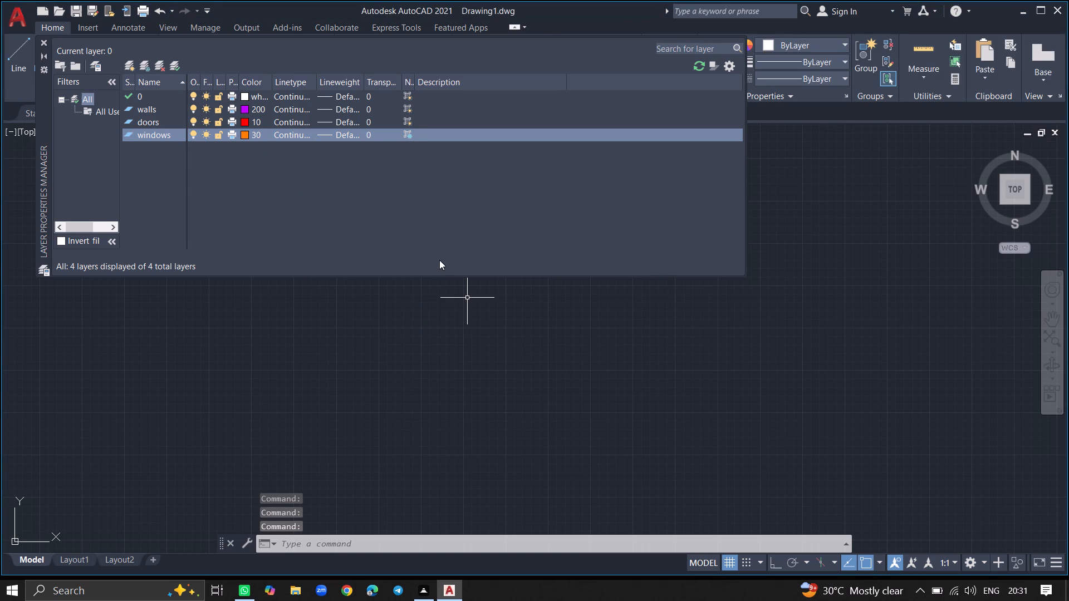
click(406, 131)
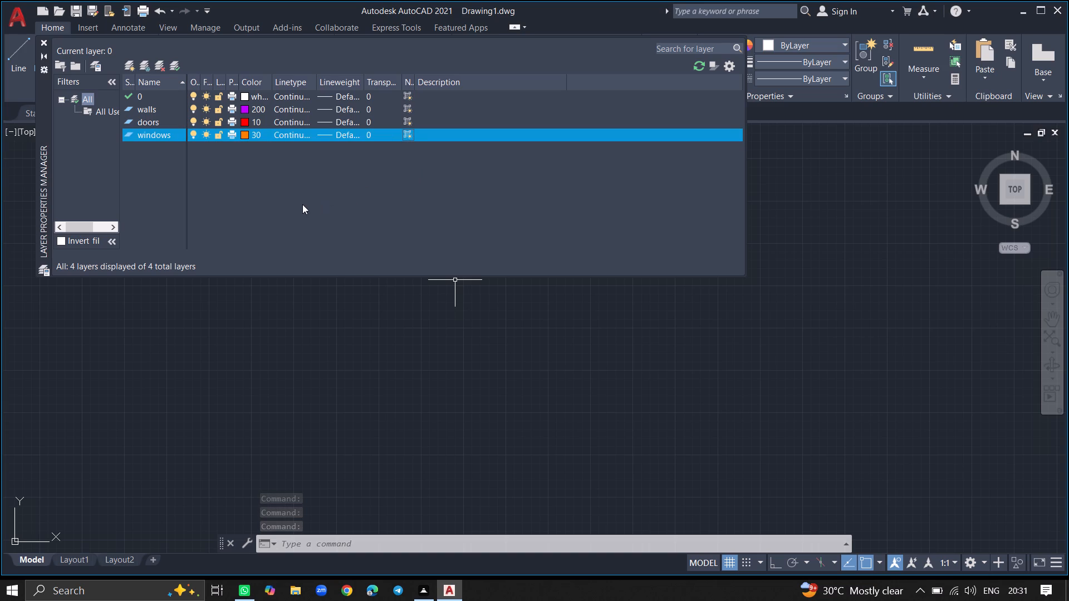
Create another layer frozen in all viewports and name it staiecase.
click(144, 65)
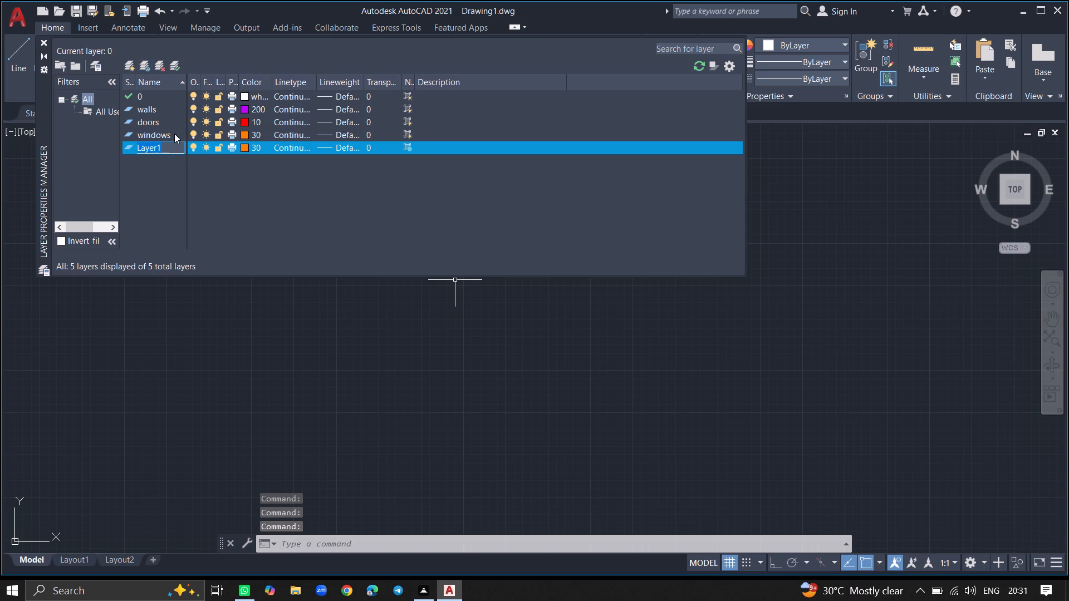
click(175, 144)
key(BackSpace)
key(BackSpace)
key(BackSpace)
key(BackSpace)
key(BackSpace)
key(BackSpace)
key(BackSpace)
key(BackSpace)
key(BackSpace)
key(BackSpace)
key(BackSpace)
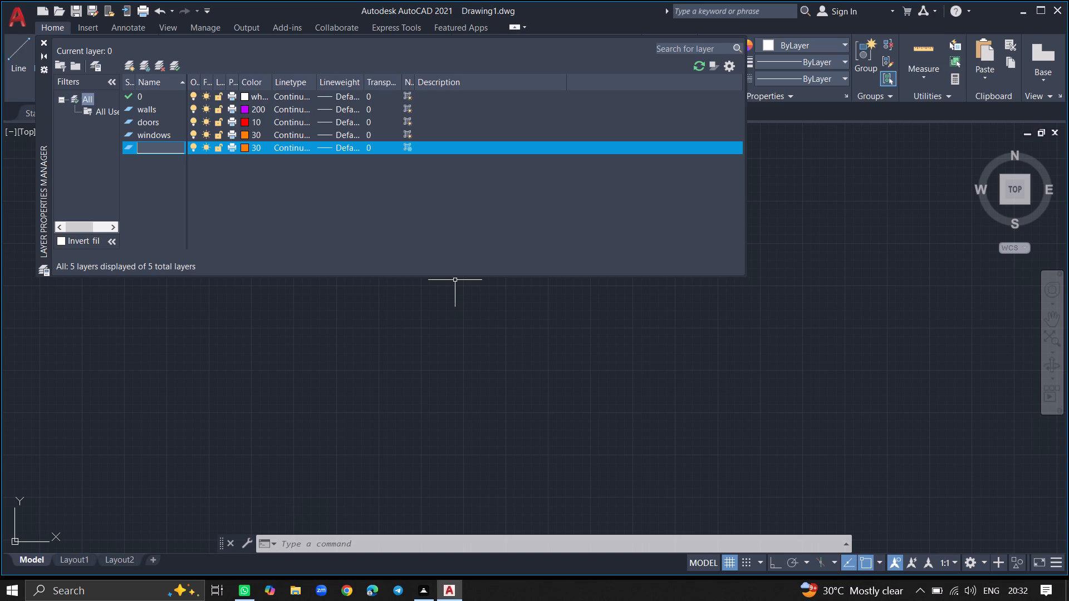
text(stai)
text(ecase)
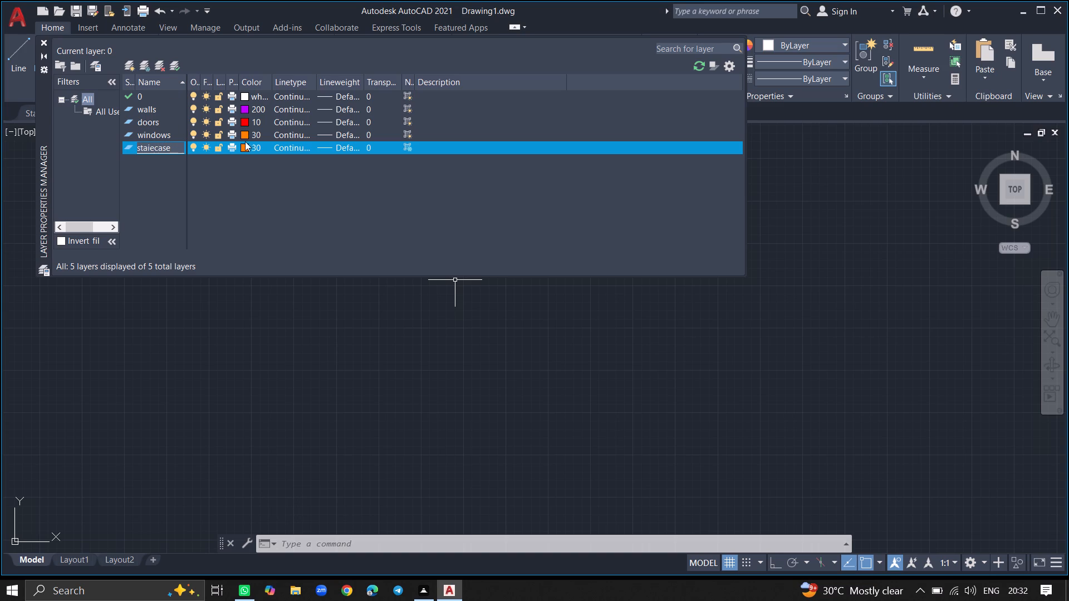
Set the staiecase layer's colour to yellow-orange, index 40.
click(242, 145)
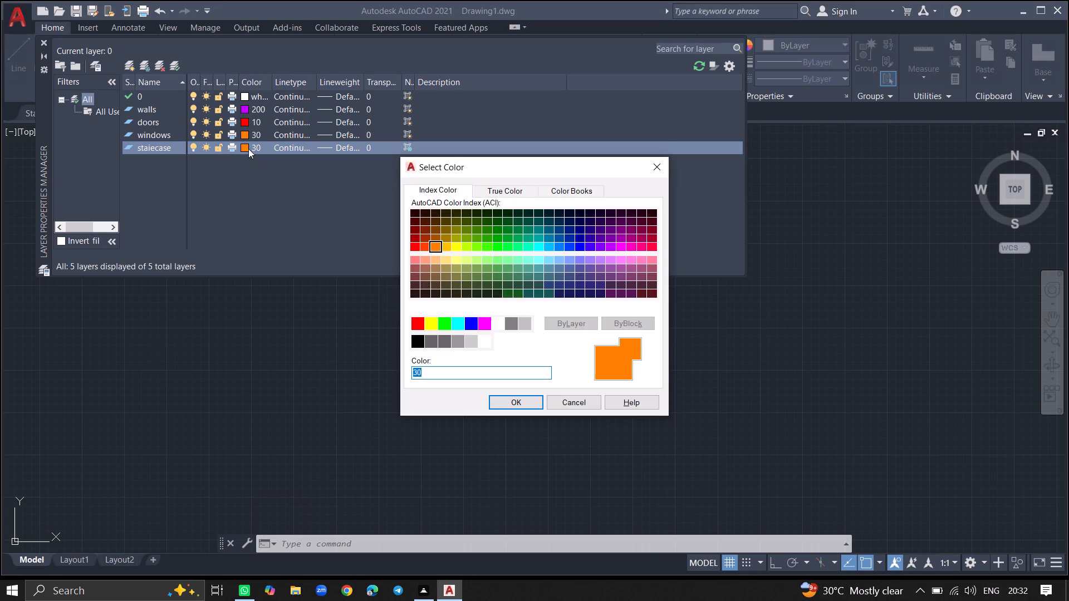
click(448, 247)
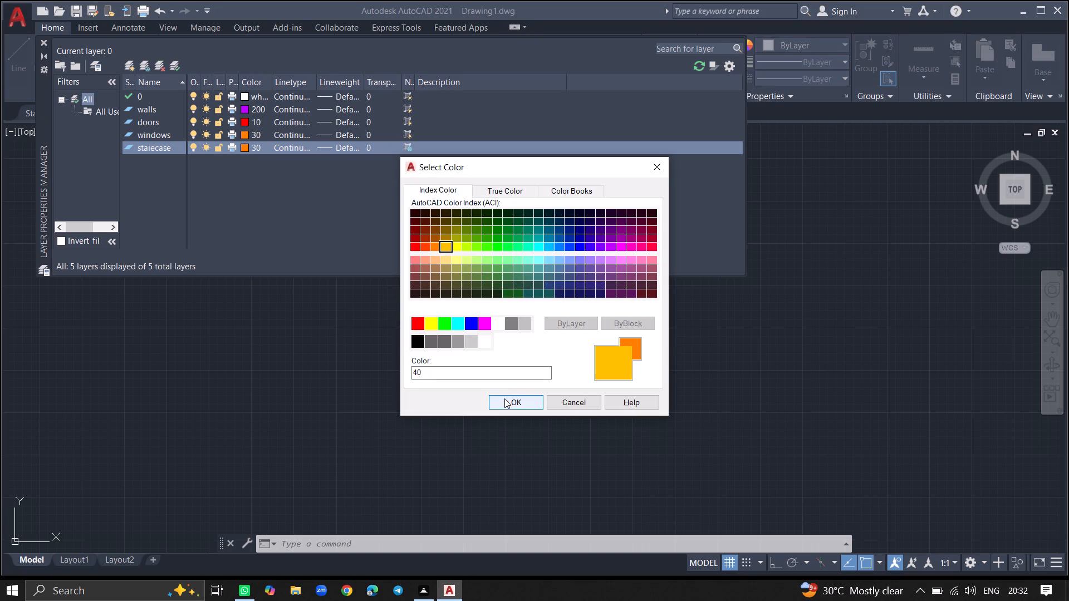
click(506, 400)
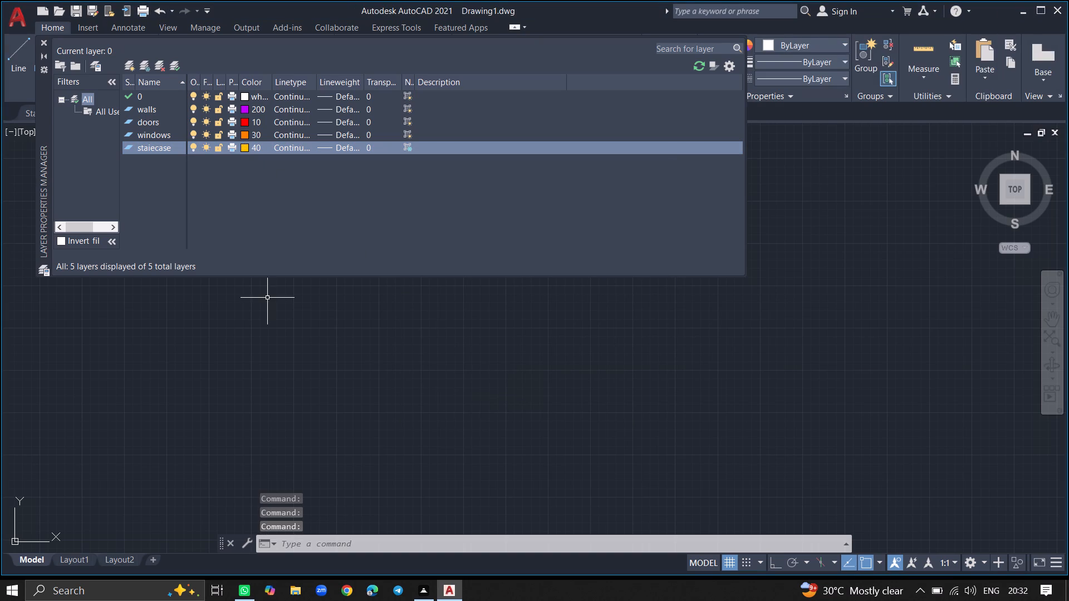
Create another layer frozen in all viewports and name it text.
click(143, 66)
click(174, 162)
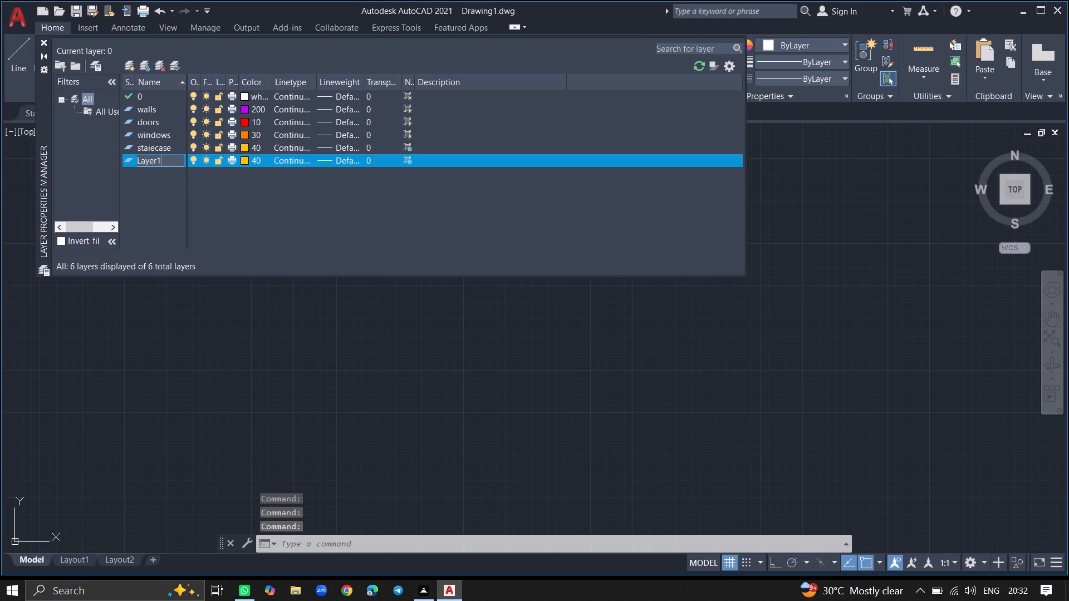
key(BackSpace)
key(BackSpace)
key(BackSpace)
key(BackSpace)
key(BackSpace)
key(BackSpace)
key(BackSpace)
key(BackSpace)
key(BackSpace)
key(BackSpace)
key(BackSpace)
key(BackSpace)
key(BackSpace)
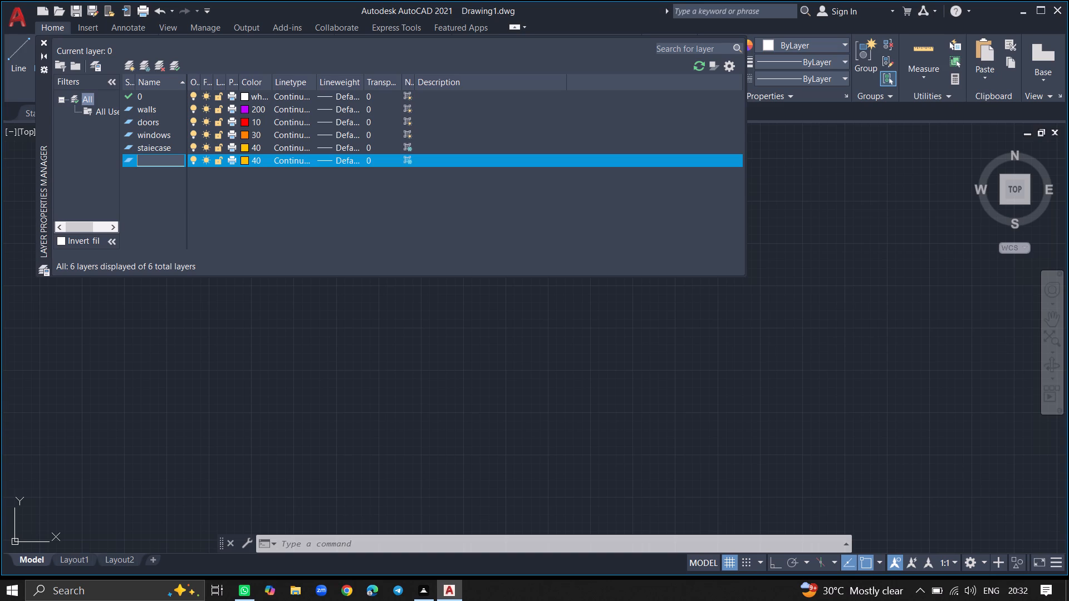
text(text)
key(F12)
Turn off freezing in new viewports for the text and staiecase layers.
click(407, 156)
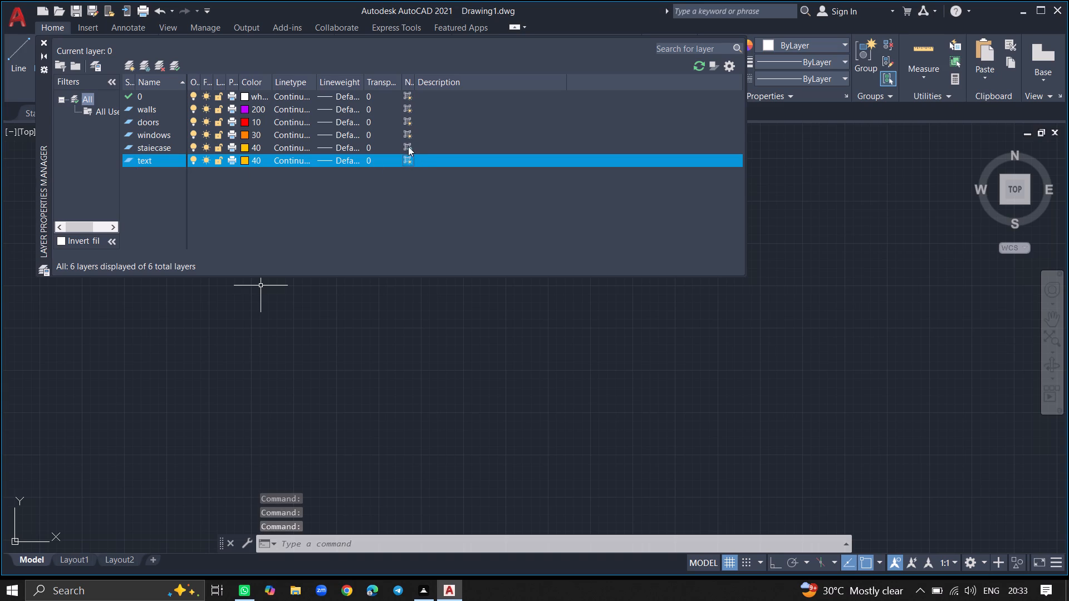
click(408, 144)
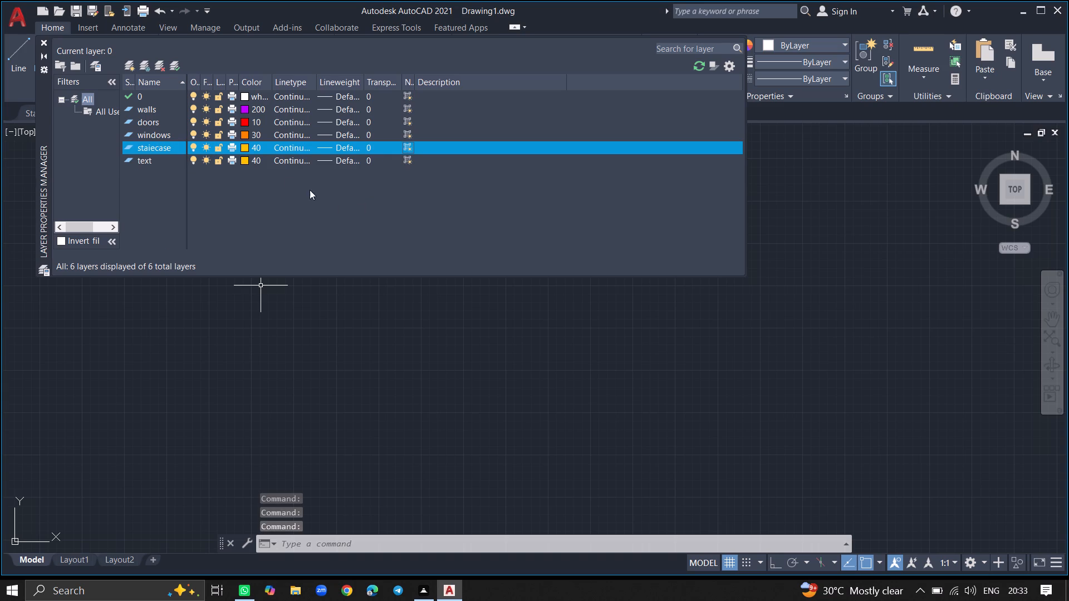
Set the text layer's colour to cyan, index 130.
click(246, 159)
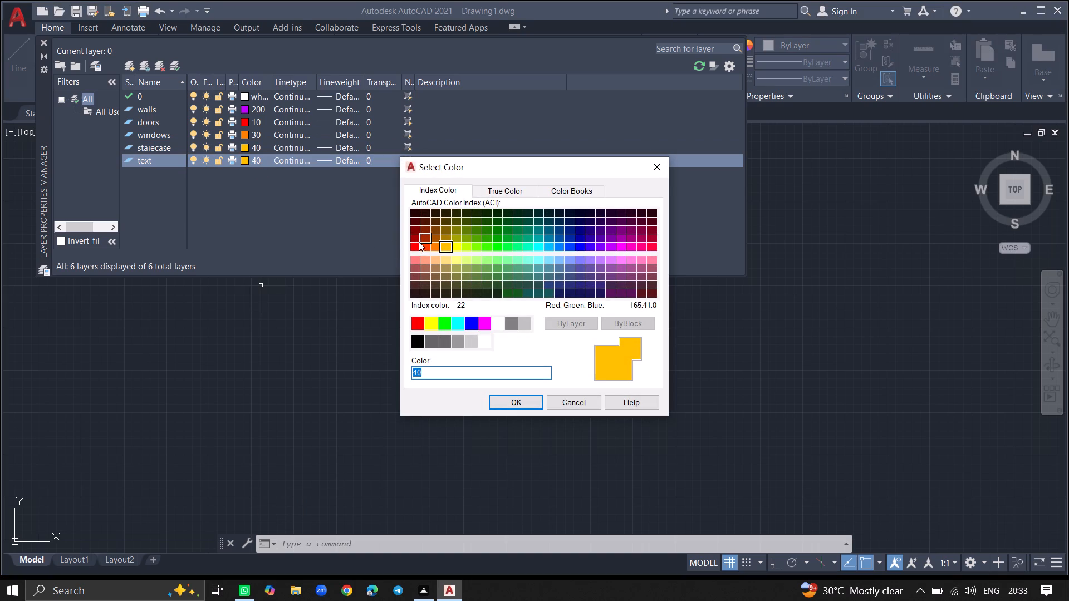
click(538, 247)
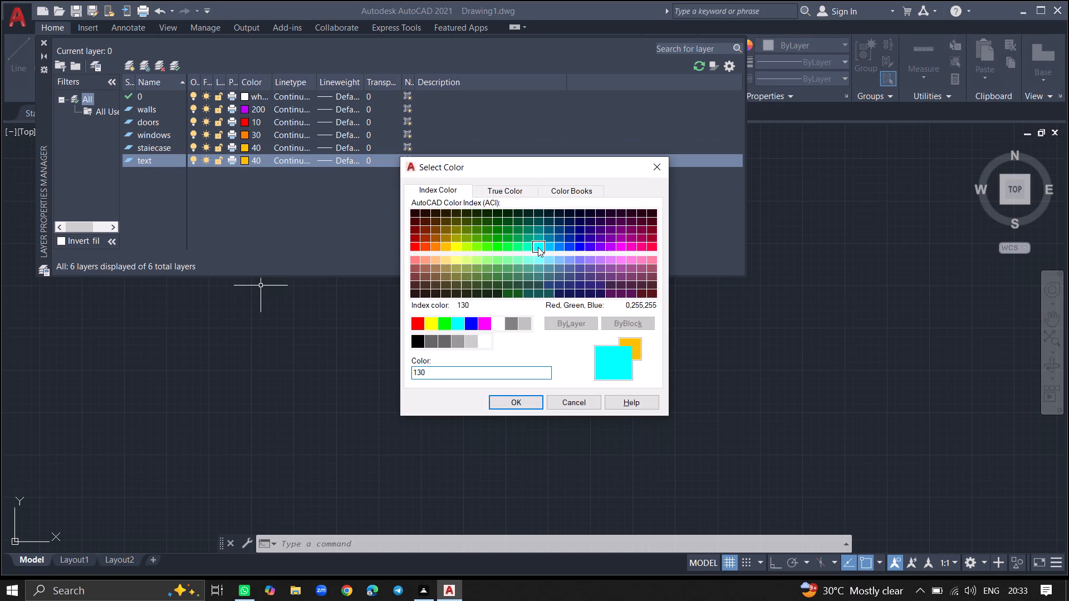
click(527, 400)
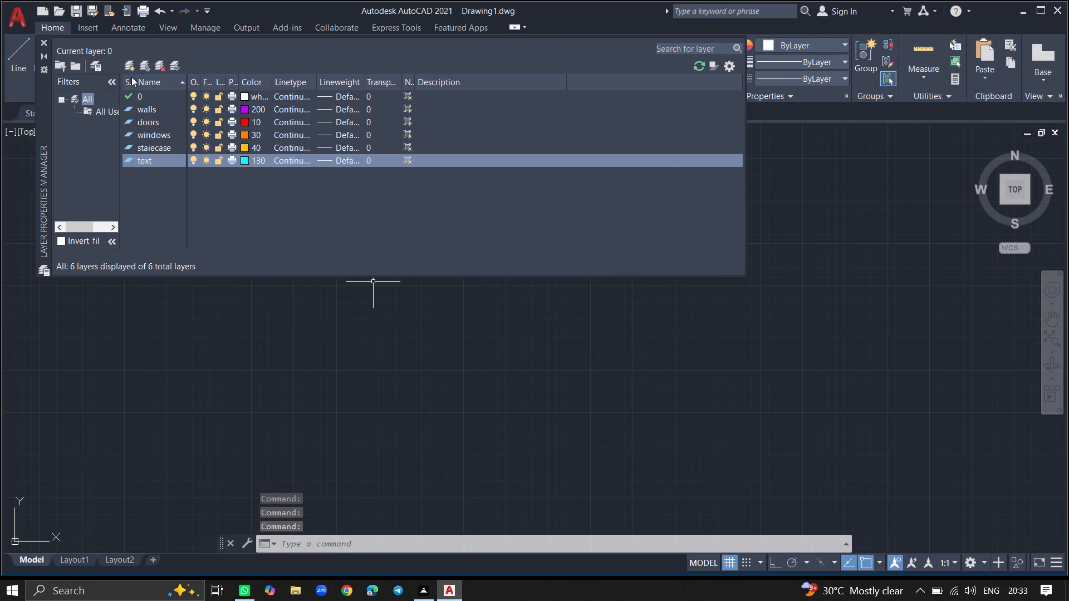
Create another layer frozen in all viewports and name it dimensions.
click(142, 65)
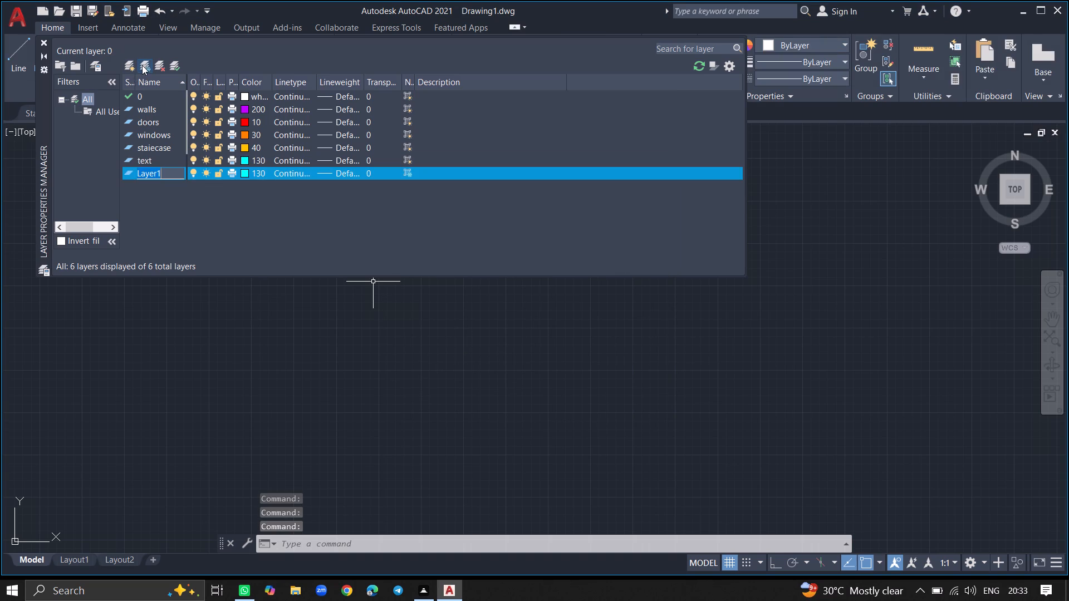
click(165, 166)
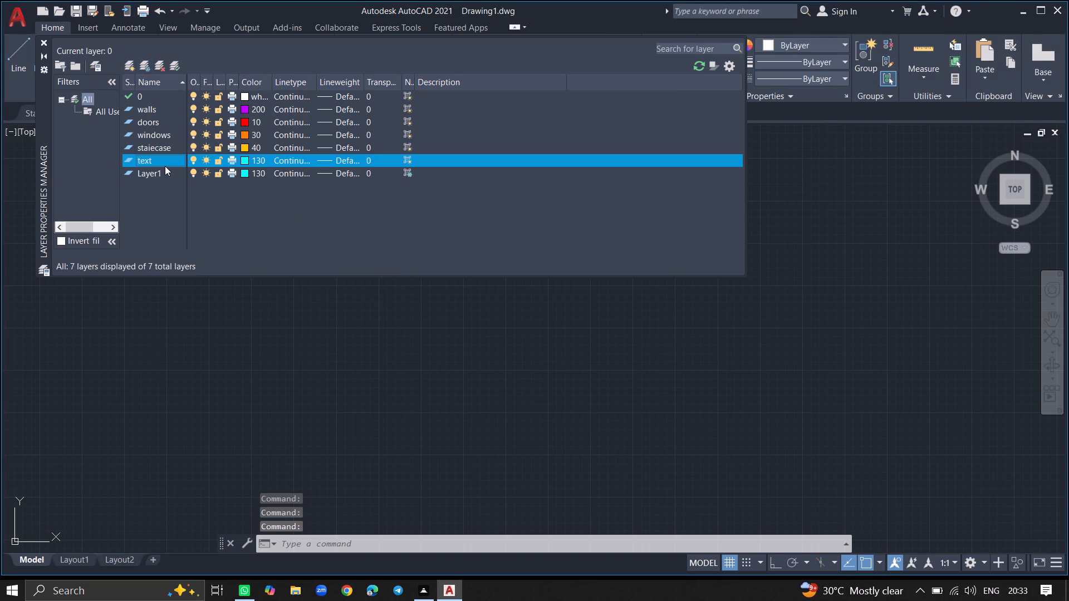
click(165, 166)
click(165, 170)
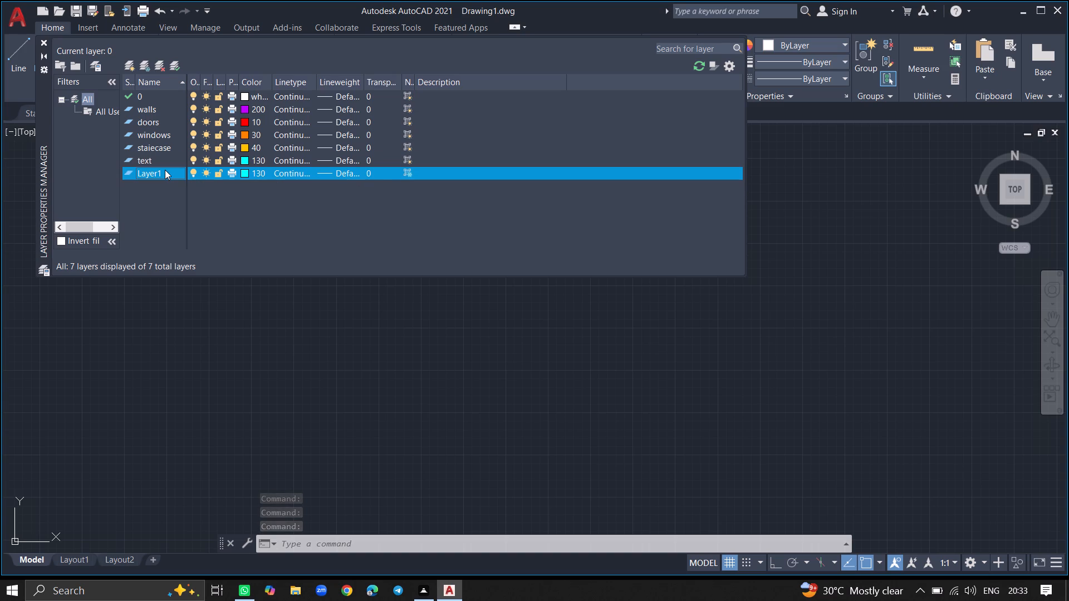
click(165, 170)
click(165, 170)
click(165, 170)
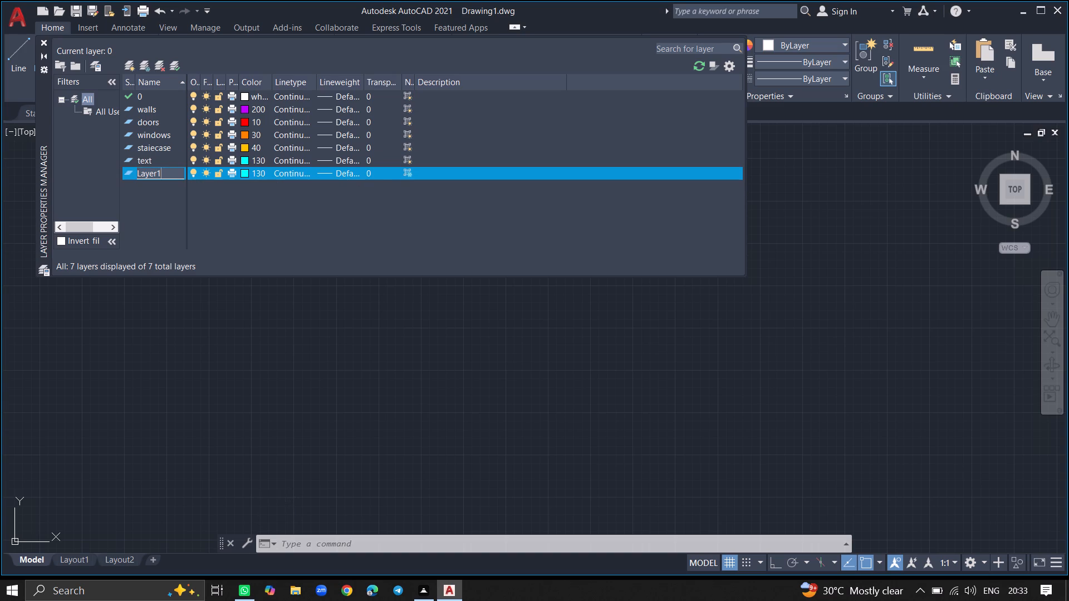
key(BackSpace)
key(BackSpace)
key(BackSpace)
key(BackSpace)
key(BackSpace)
key(BackSpace)
key(BackSpace)
key(BackSpace)
key(BackSpace)
key(BackSpace)
key(BackSpace)
key(BackSpace)
text(dimensions)
key(Return)
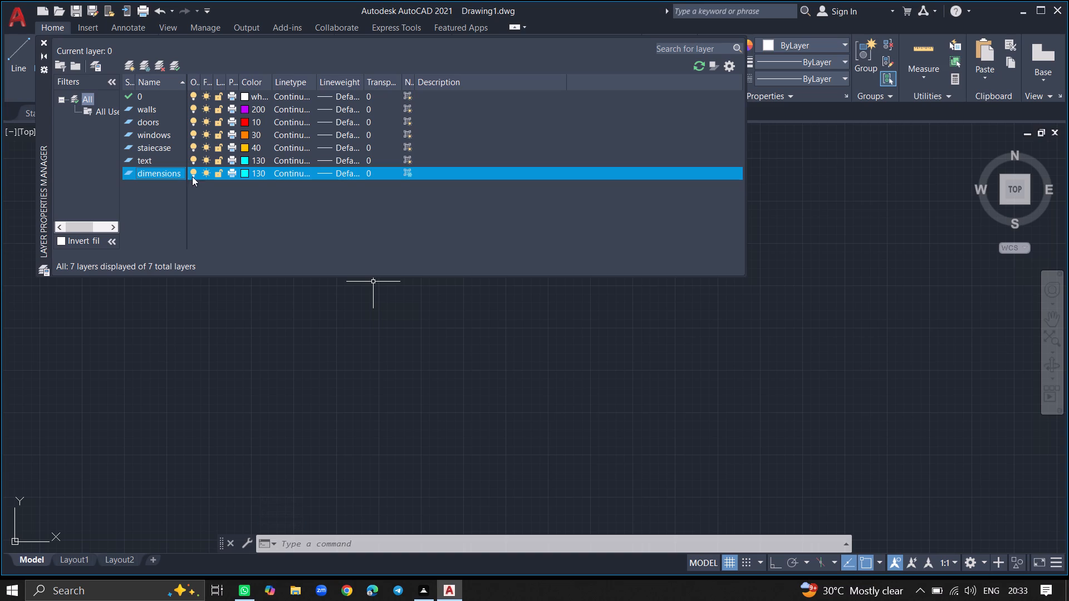
Set the dimensions layer's colour to green, index 80.
click(244, 174)
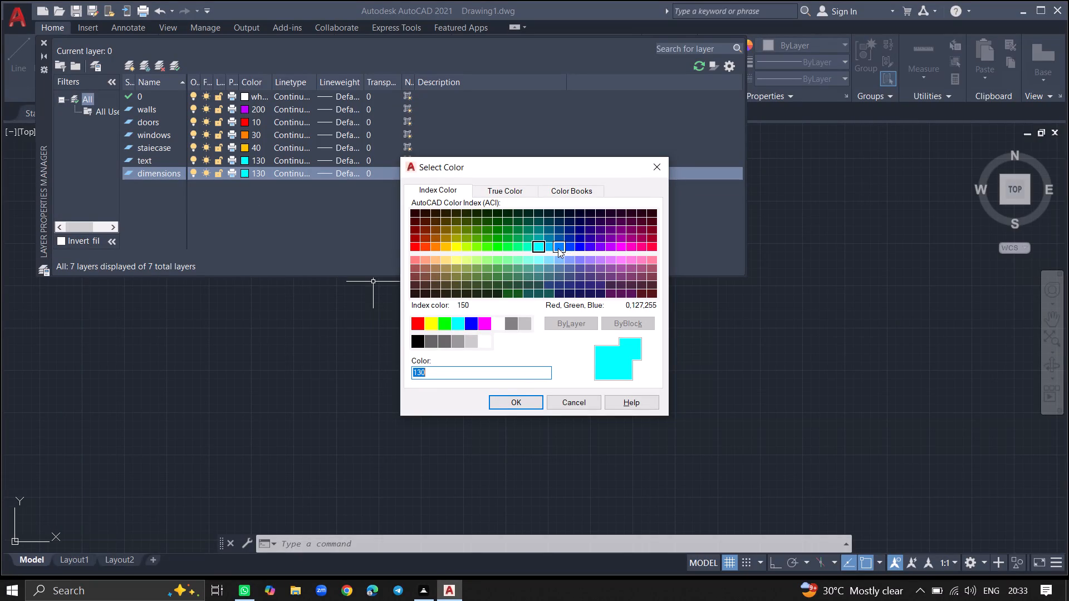
click(489, 249)
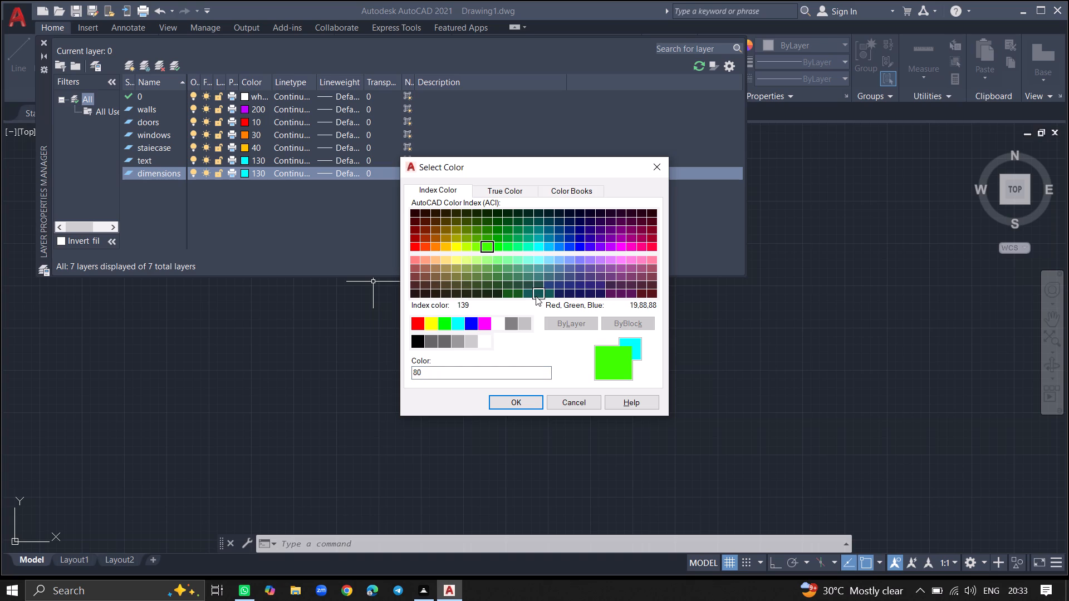
click(501, 400)
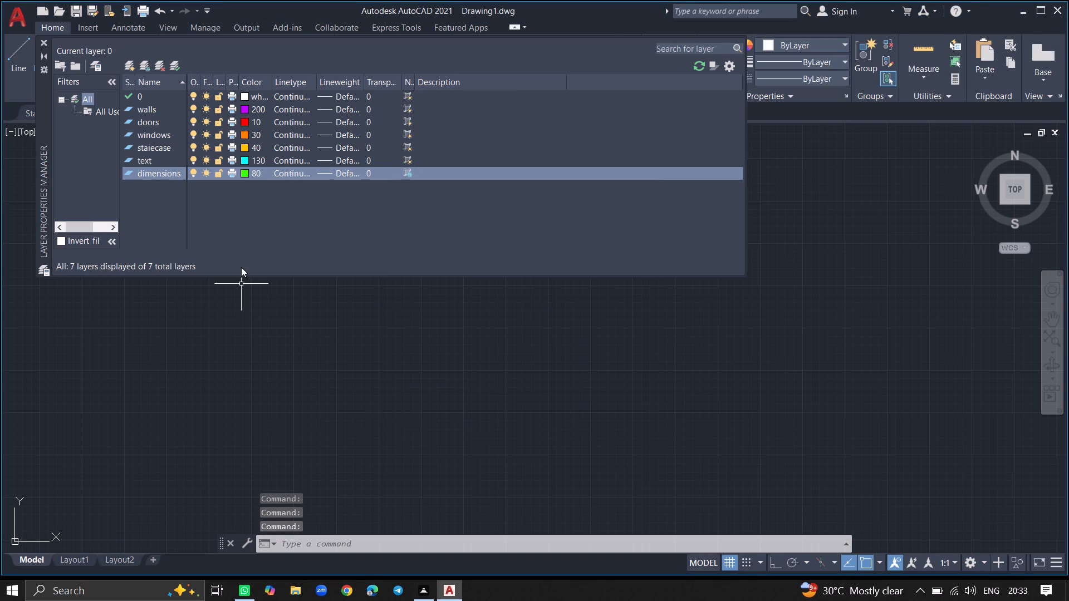
Create another layer frozen in all viewports and name it cars.
click(143, 65)
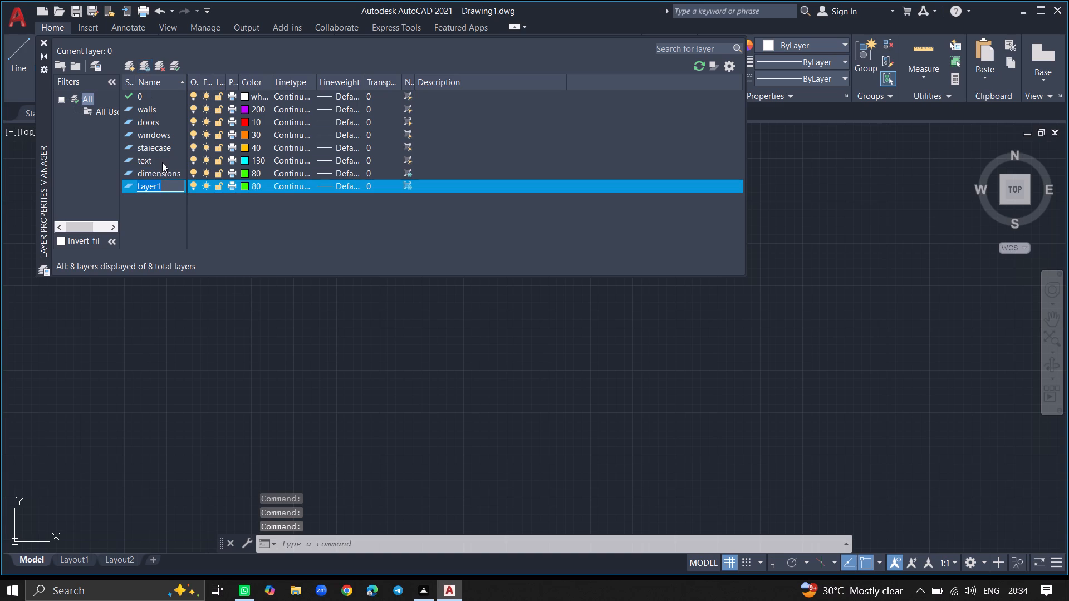
click(166, 187)
key(BackSpace)
key(BackSpace)
key(BackSpace)
key(BackSpace)
key(BackSpace)
key(BackSpace)
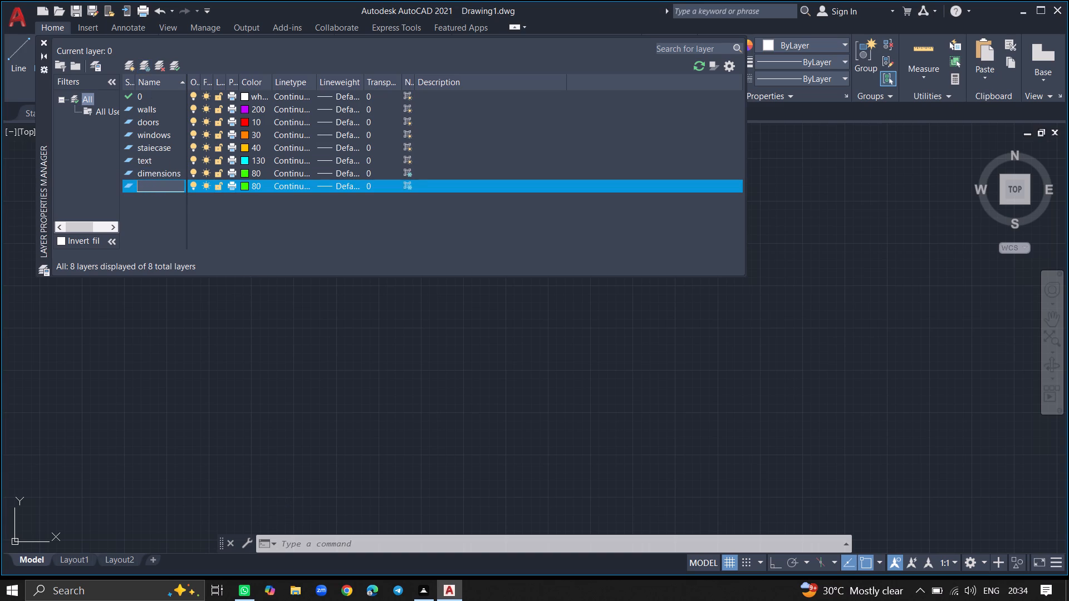
text(cars)
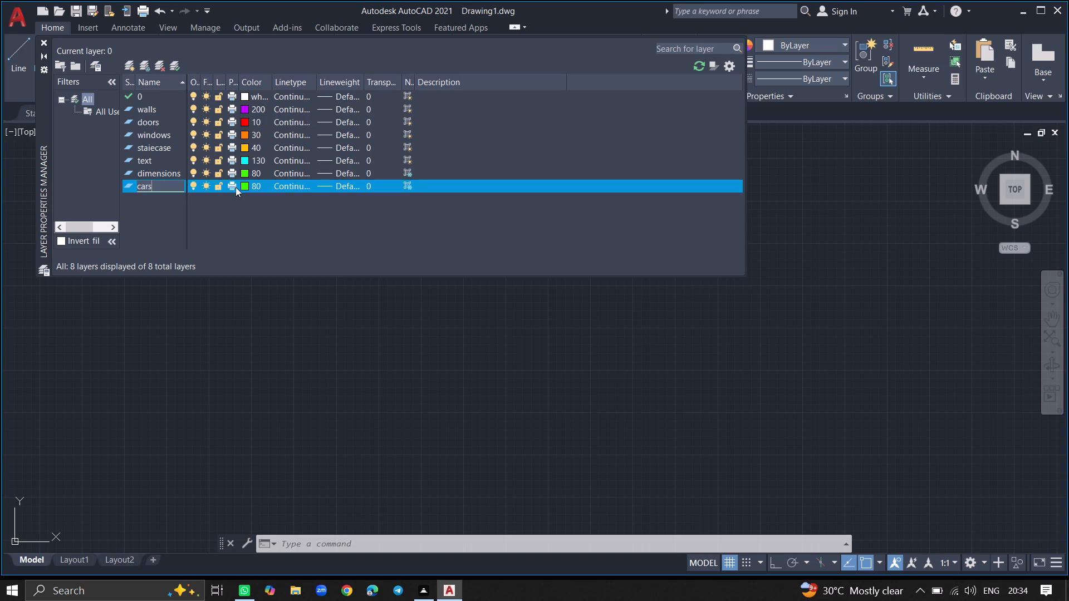
Set the cars layer's colour to blue, index 150.
click(242, 184)
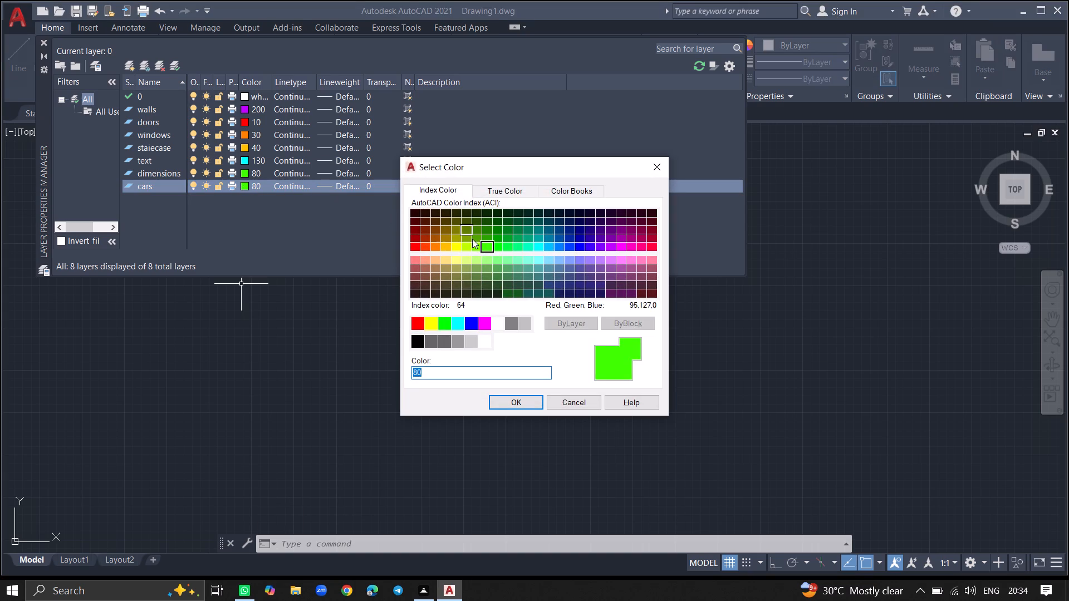
click(562, 245)
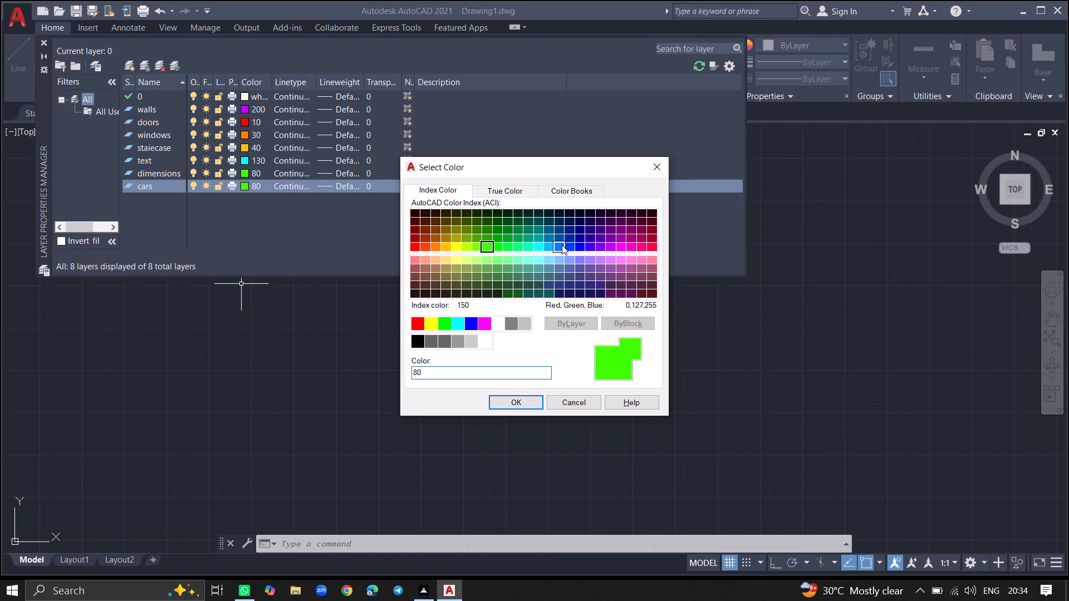
click(497, 402)
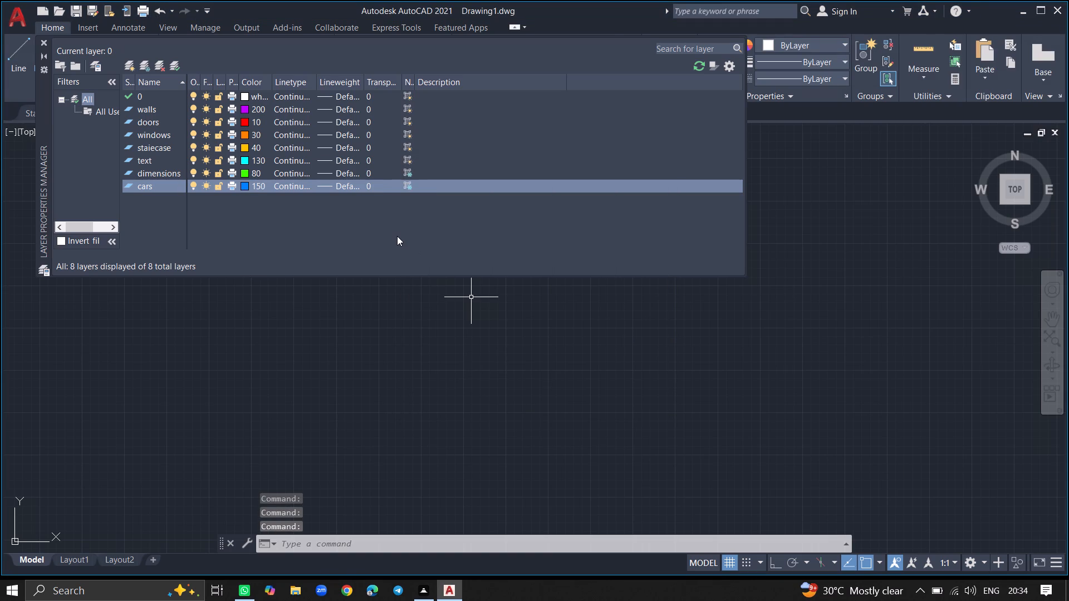
Turn off freezing in new viewports for the cars and dimensions layers.
click(405, 186)
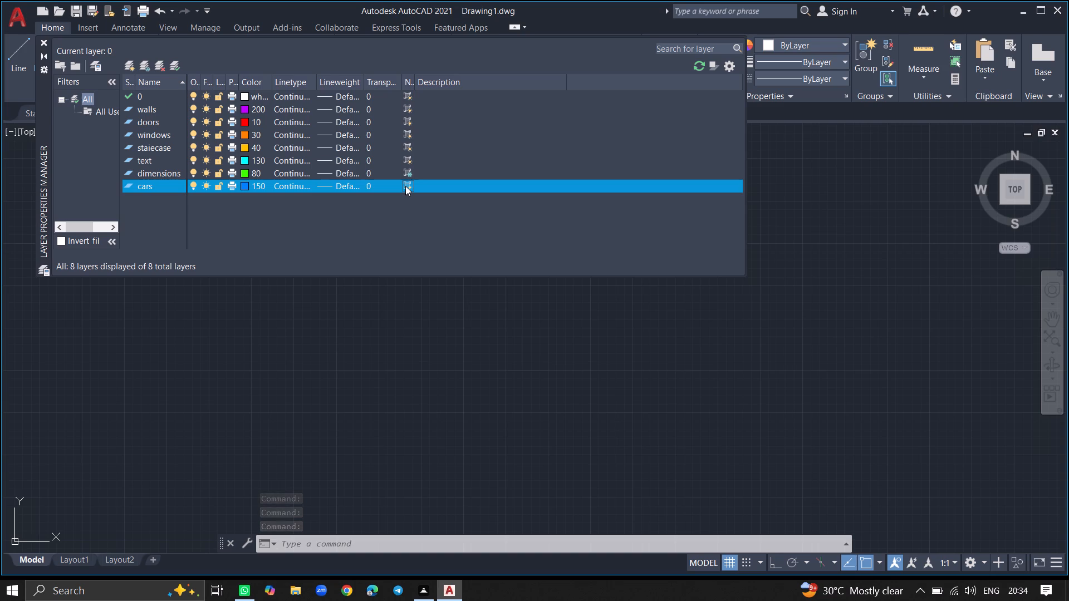
click(406, 173)
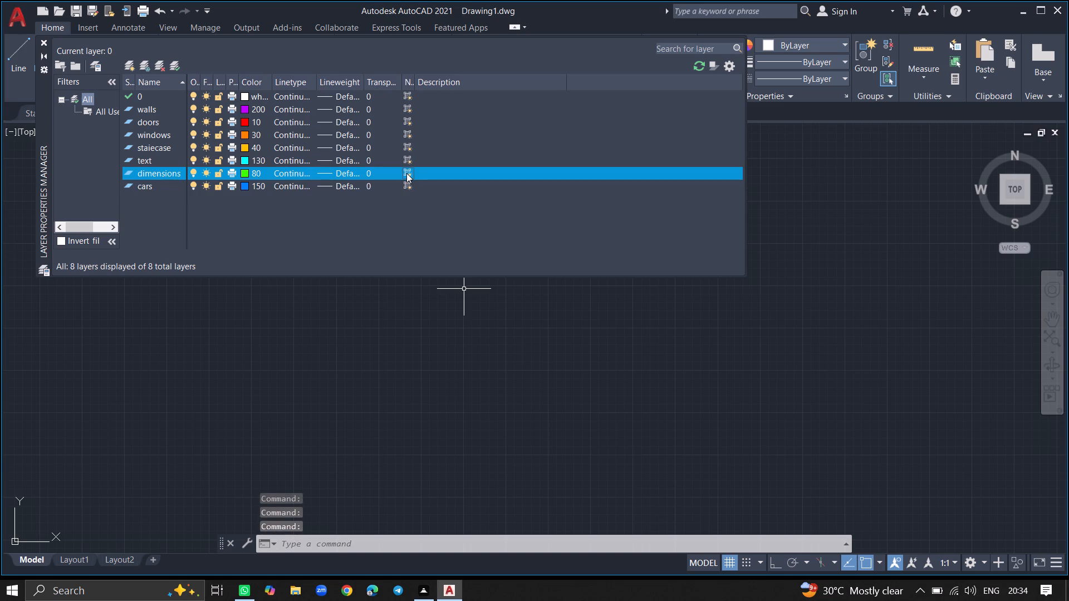
Make walls the current layer and close the layer manager.
double_click(146, 107)
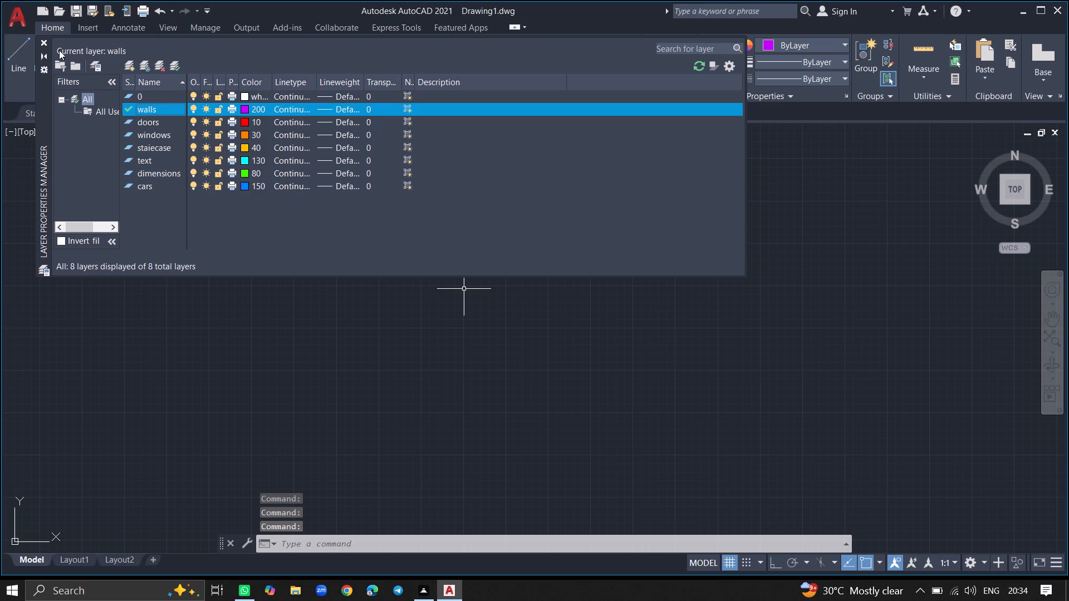
click(43, 40)
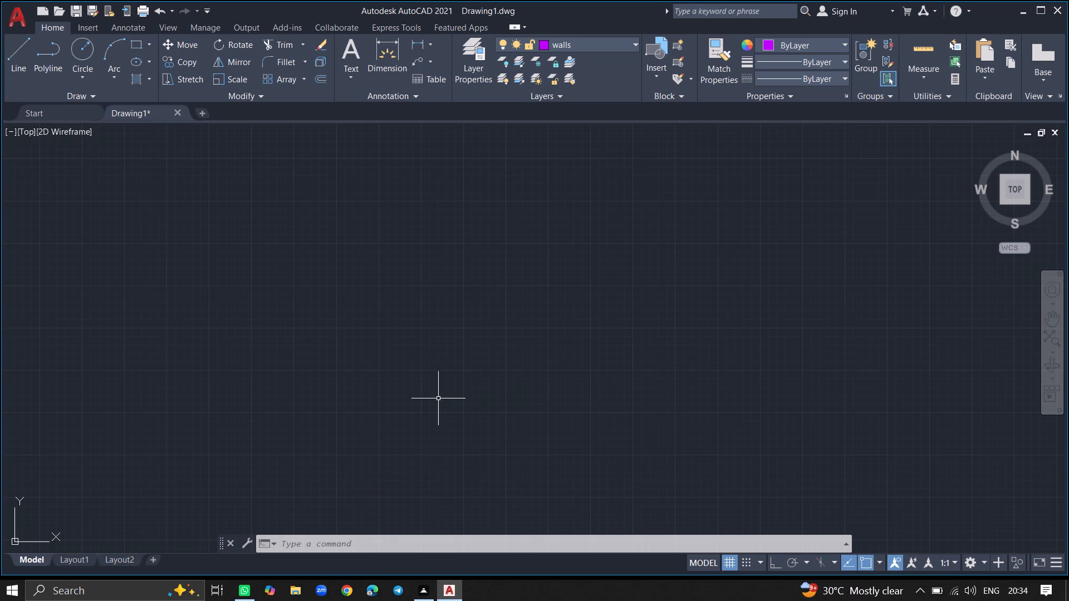
Draw a vertical construction line (XLINE) on the walls layer at about X 175'-11".
text(xl)
key(Return)
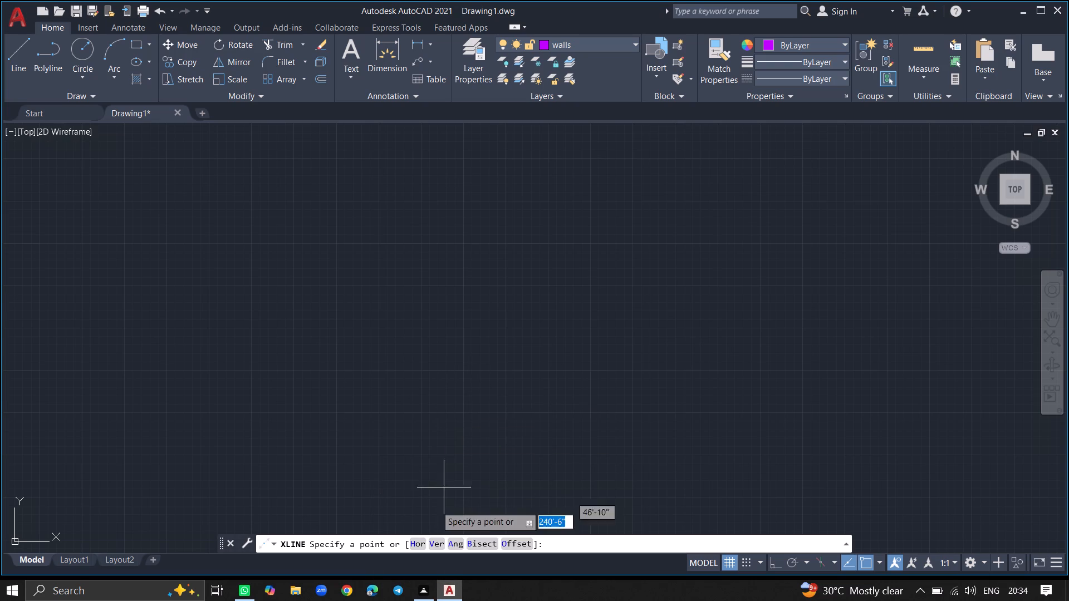
click(439, 542)
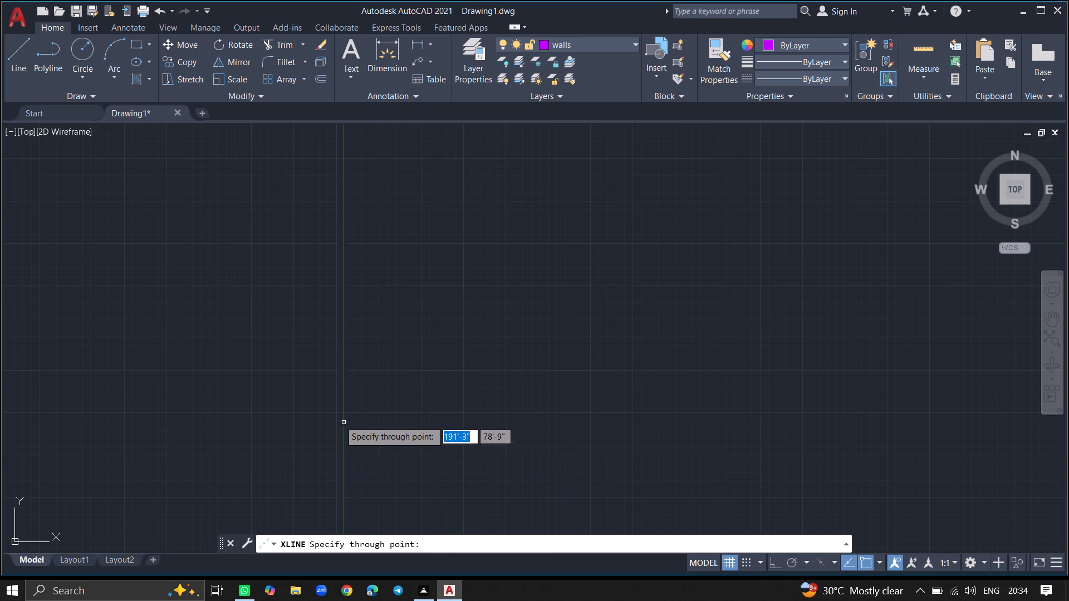
click(312, 408)
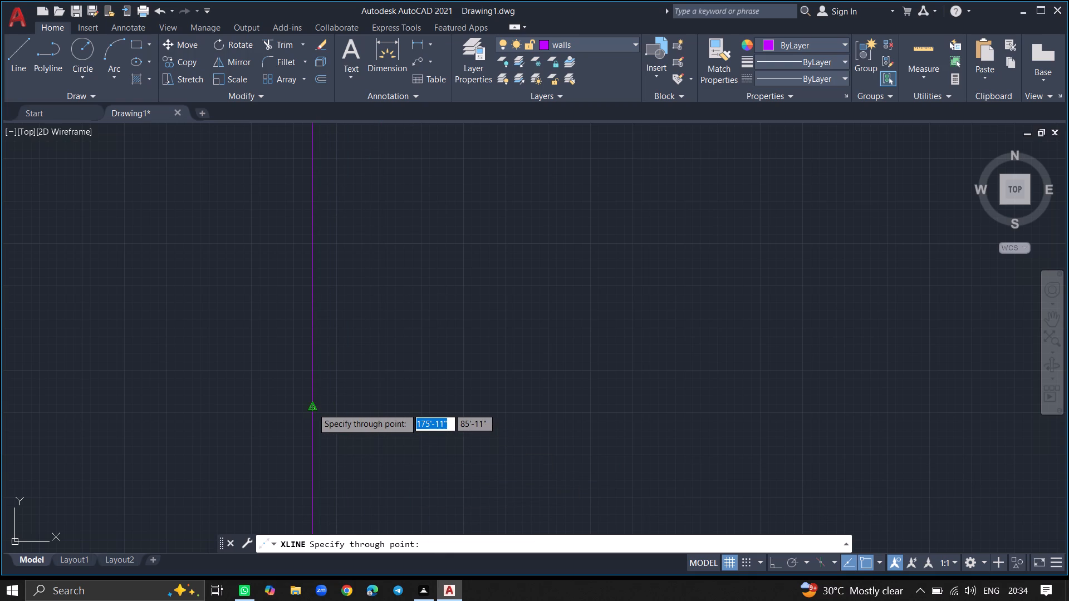
key(Escape)
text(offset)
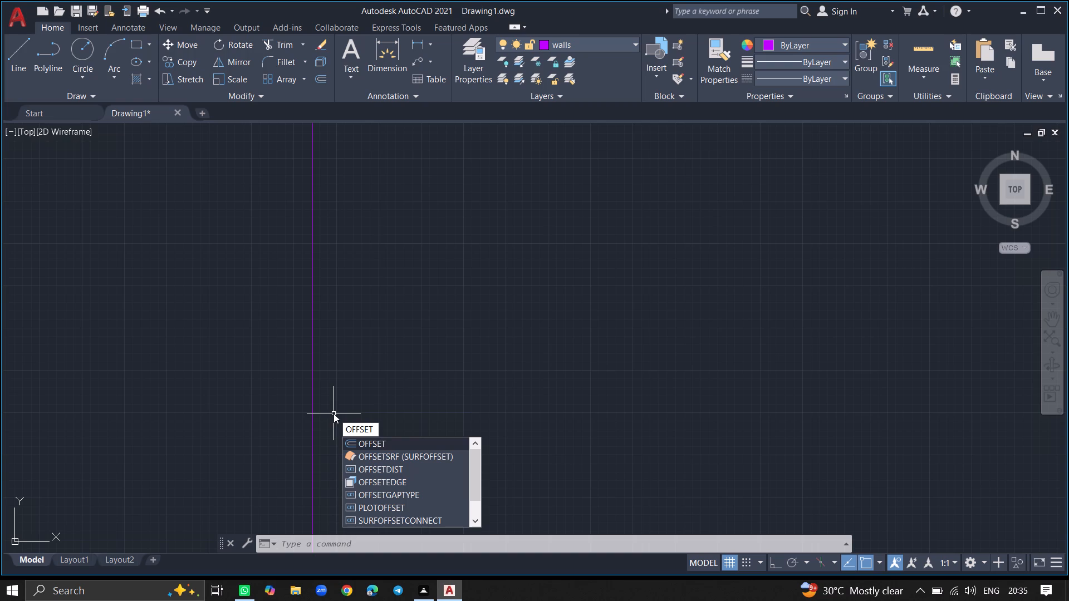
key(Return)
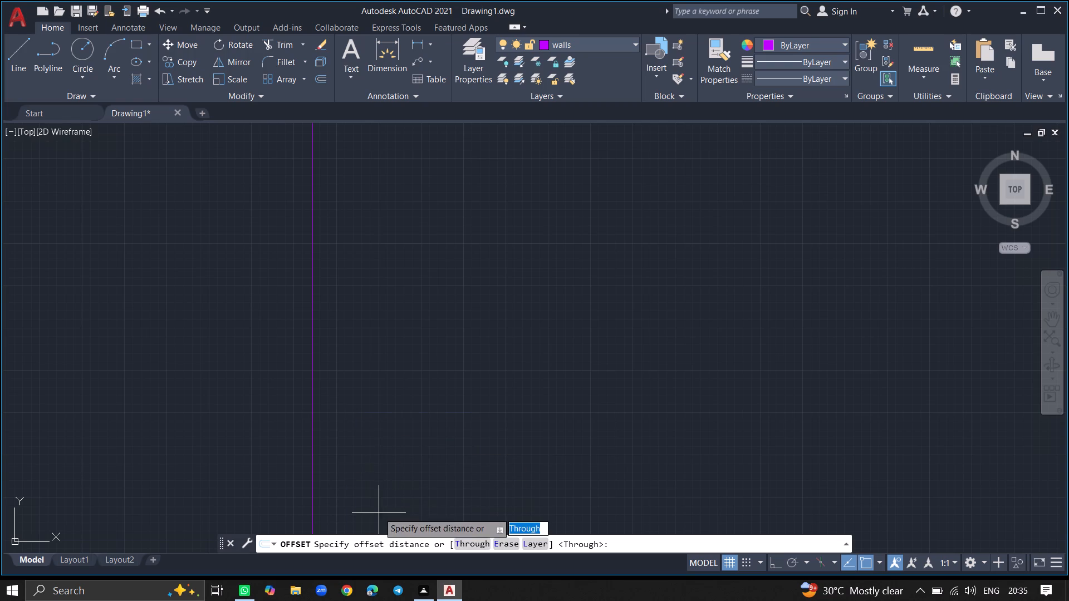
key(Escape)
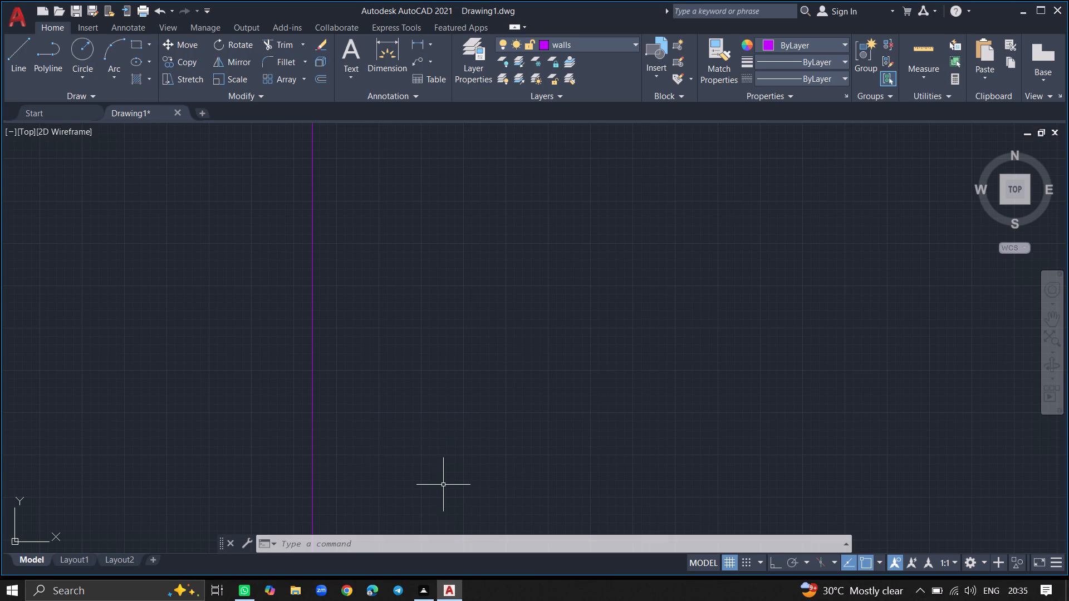
Draw a horizontal construction line crossing the vertical one at about Y 111'-10".
text(xl)
key(Return)
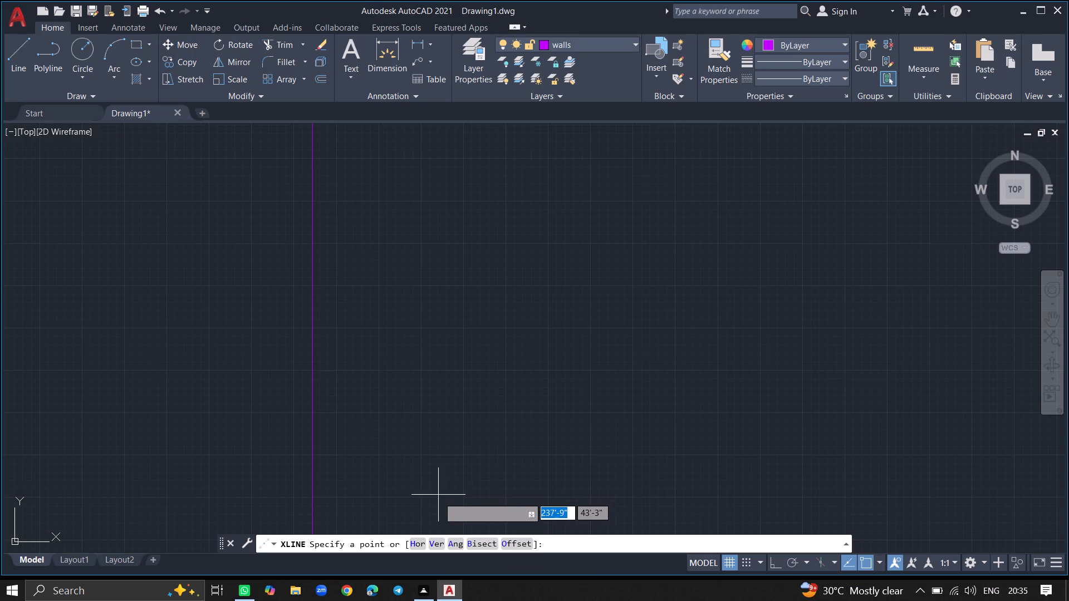
click(419, 542)
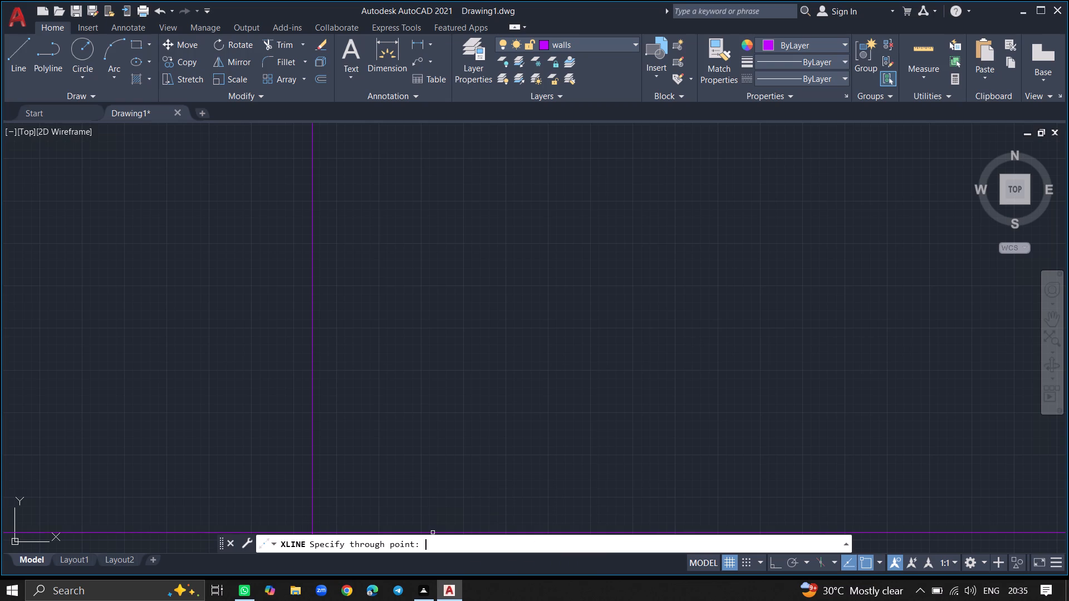
click(313, 355)
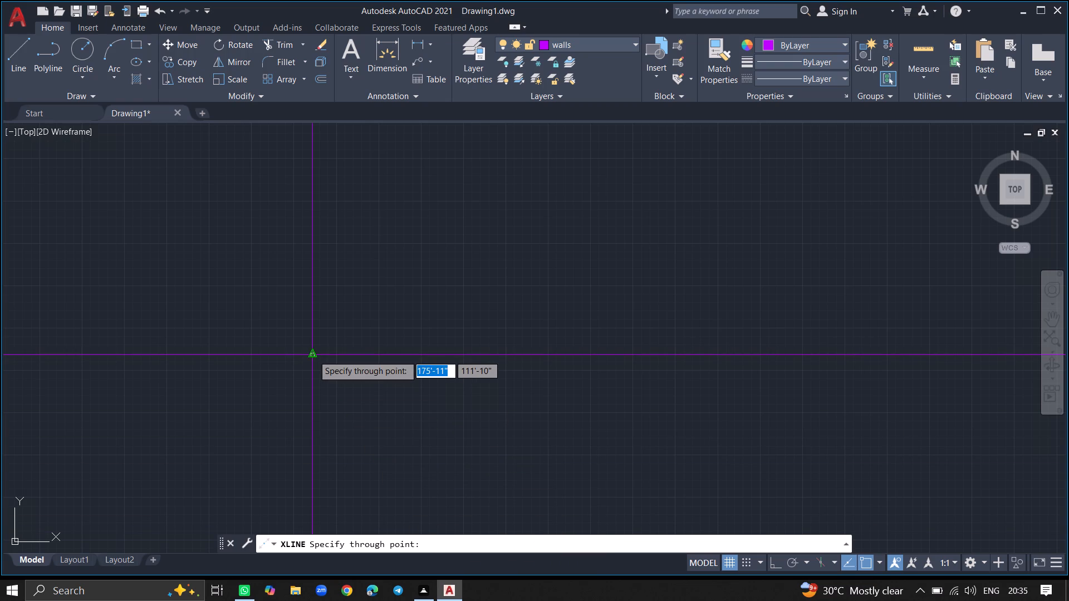
key(Return)
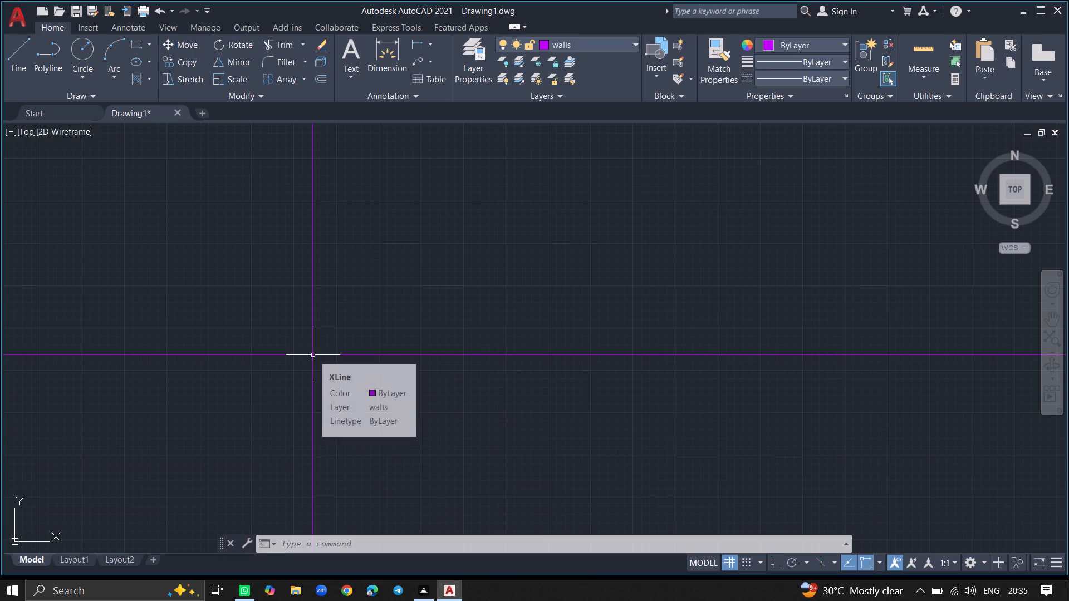
Offset the vertical construction line 9" to its right and the horizontal one 9" downward.
text(offse)
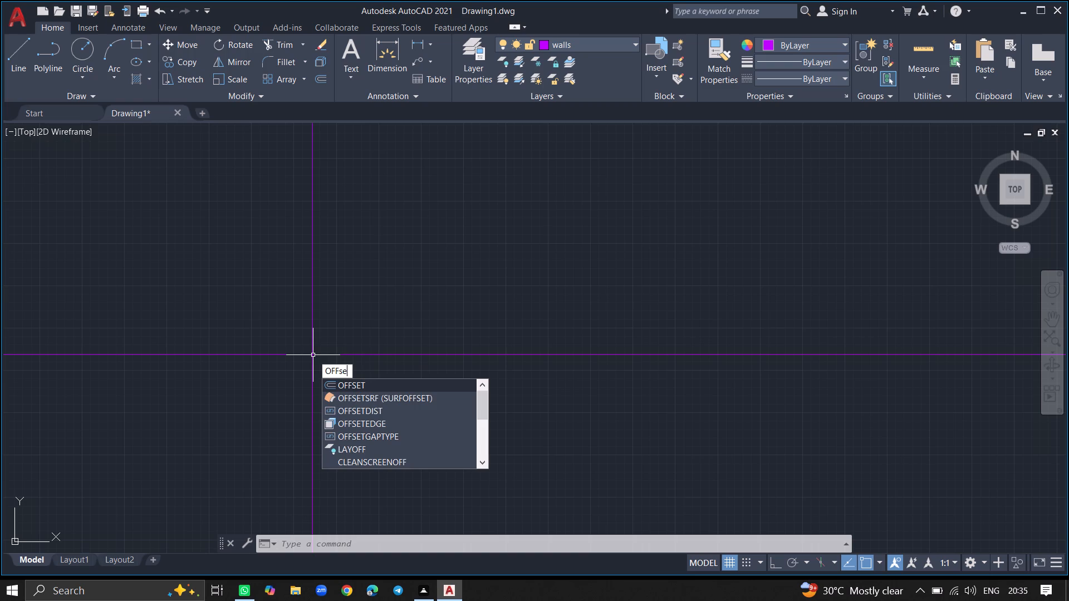
key(t)
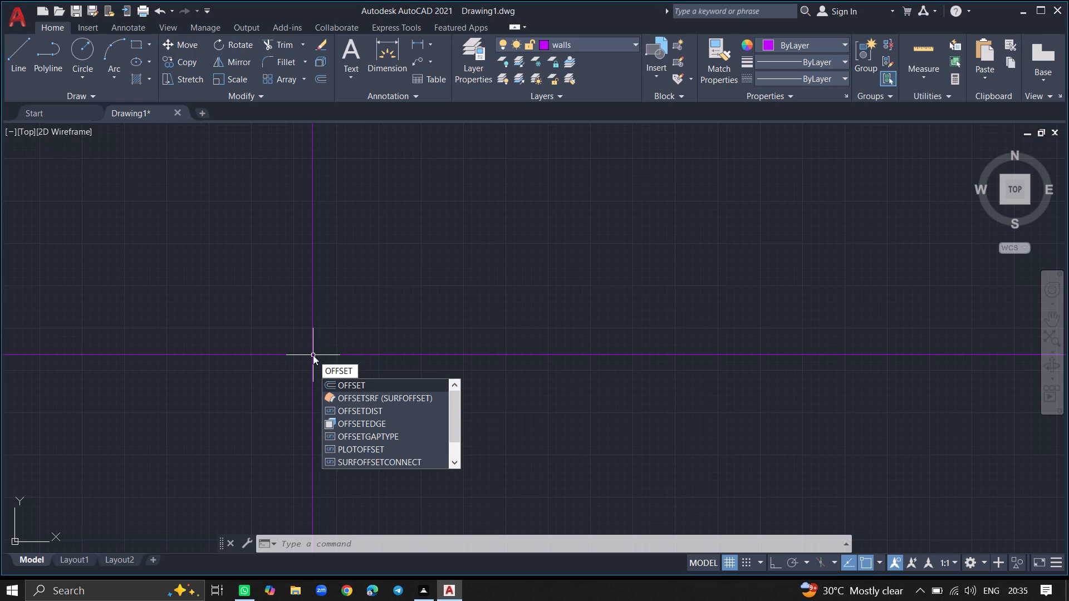
key(Return)
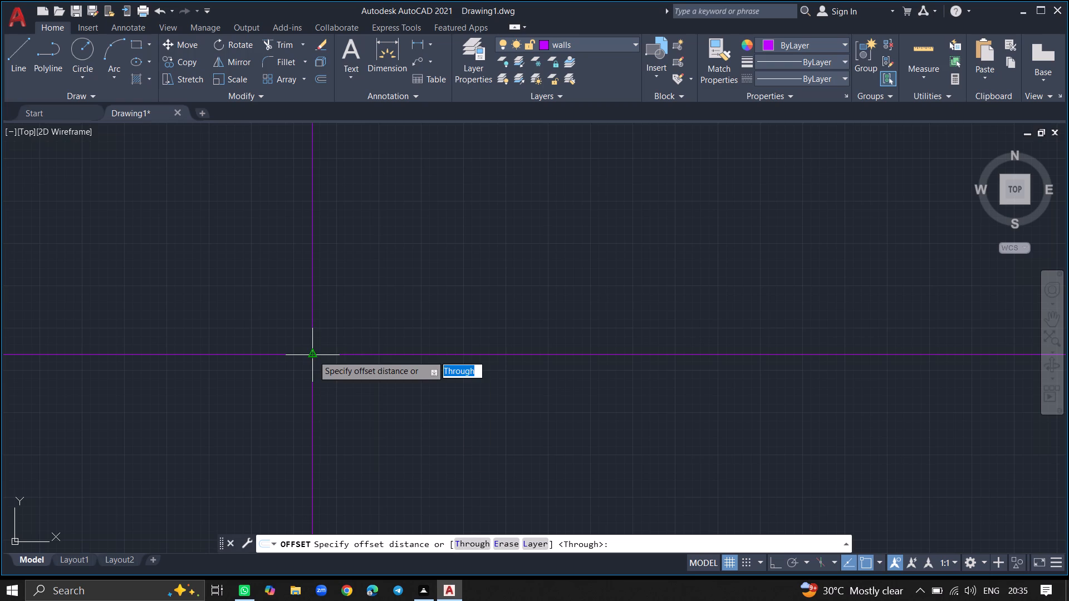
text(9")
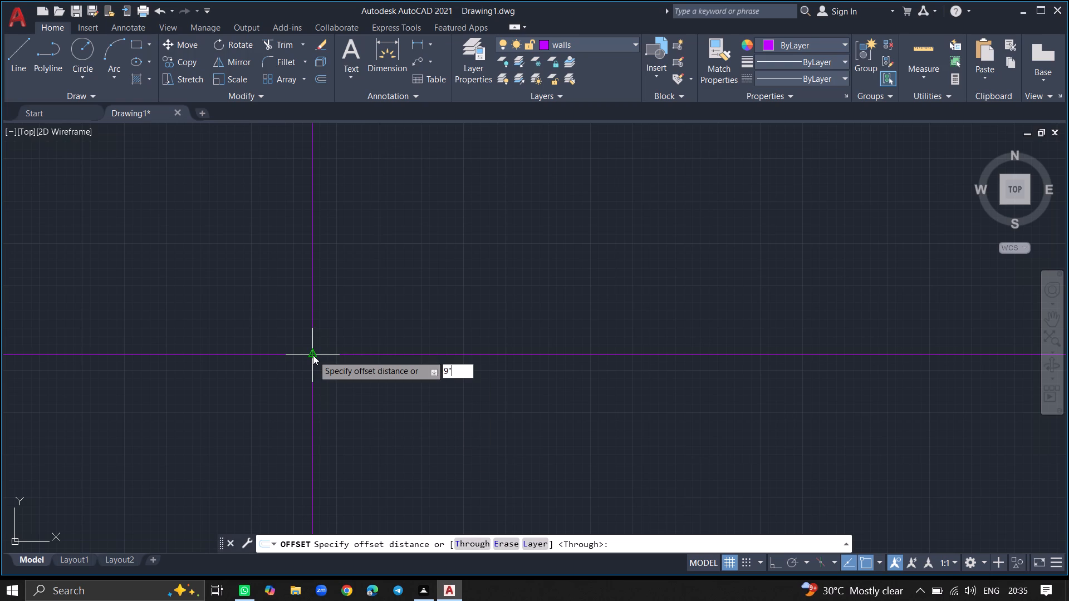
key(Return)
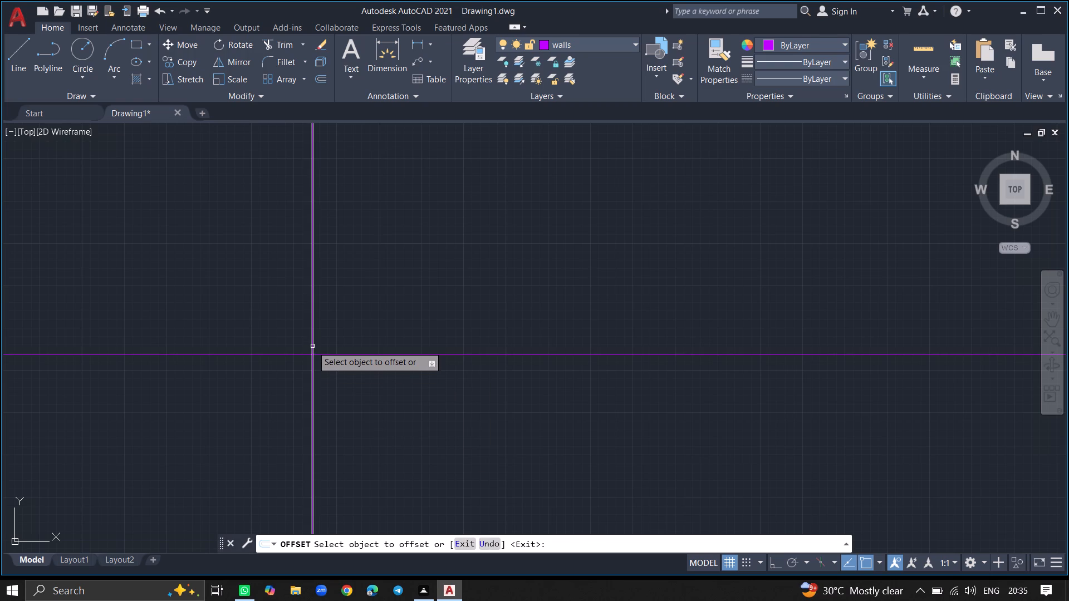
click(312, 345)
click(343, 345)
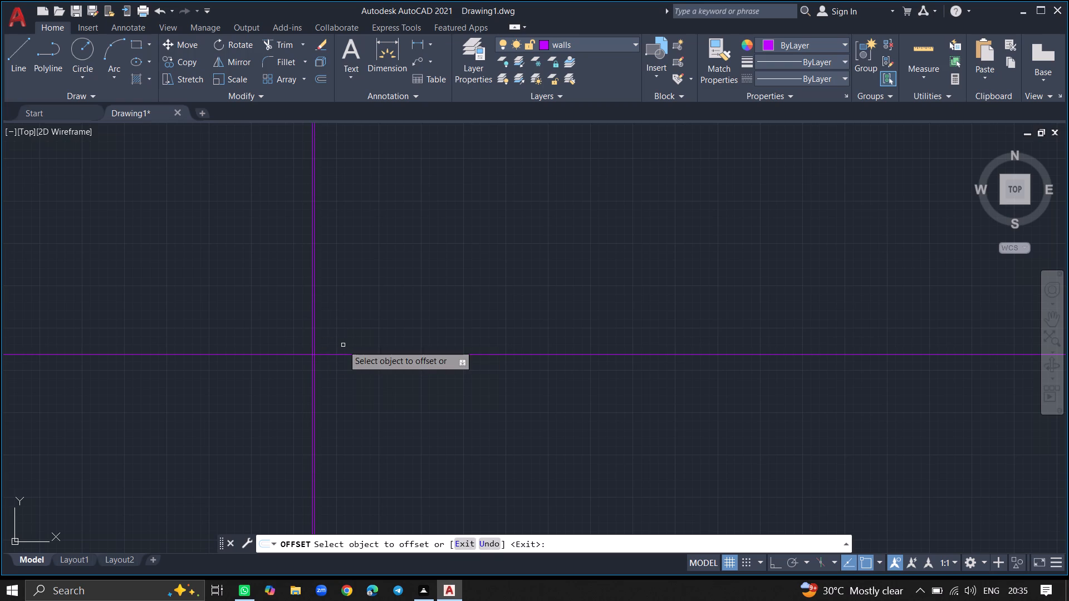
drag(343, 355, 343, 376)
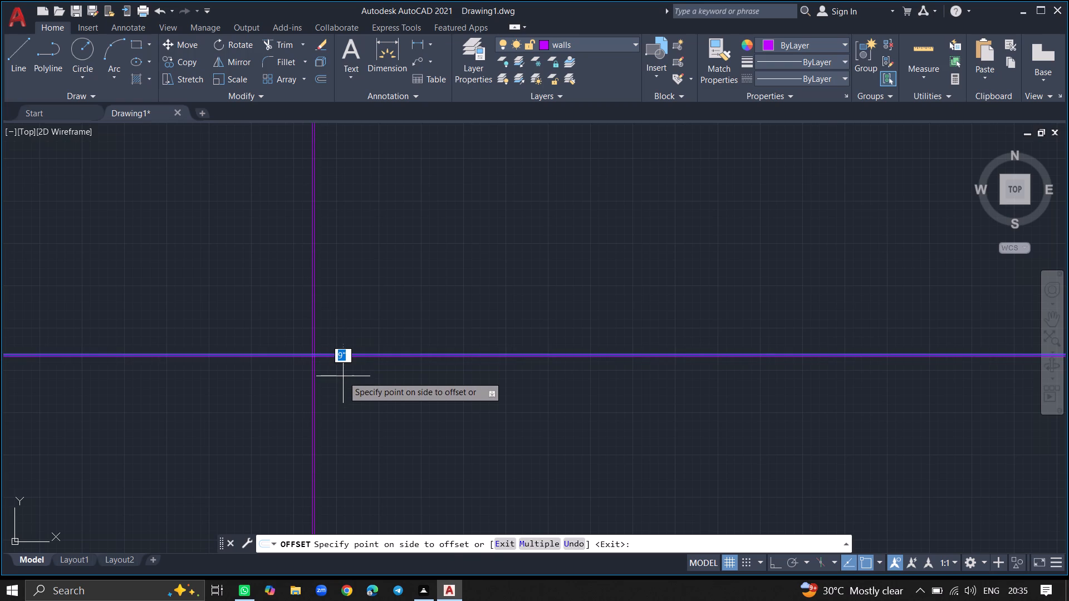
click(343, 376)
key(Return)
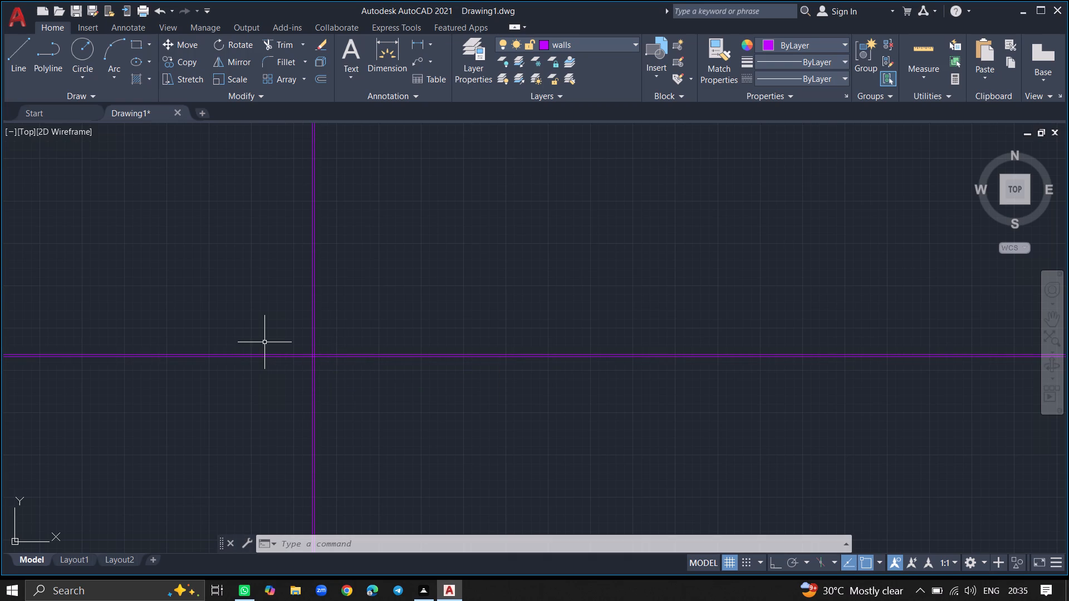
Save the drawing in the Documents folder under the name house 10.
key(ctrl+s)
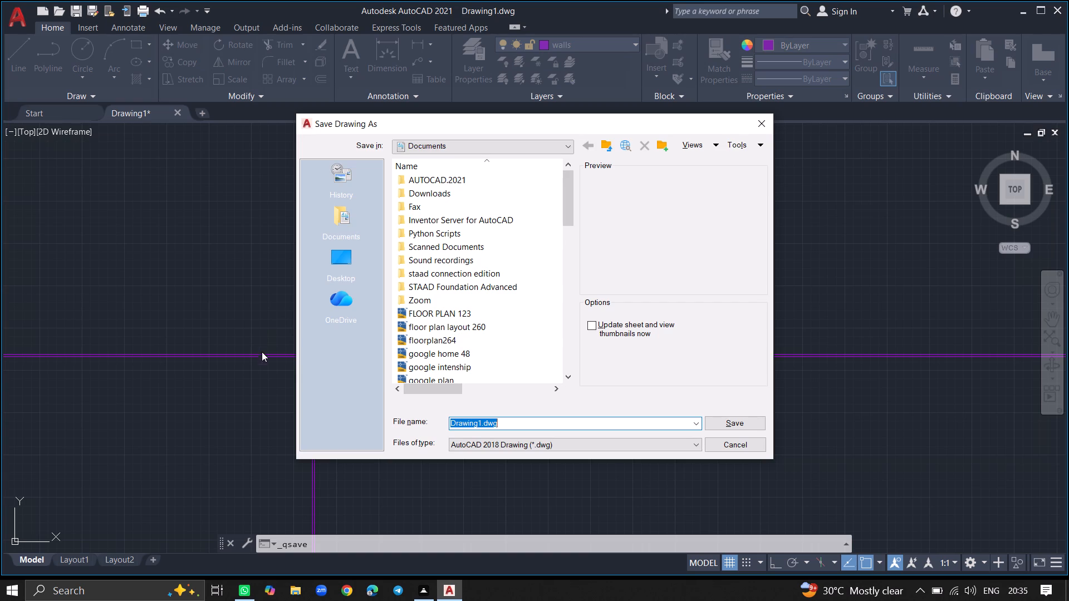
click(555, 425)
click(555, 425)
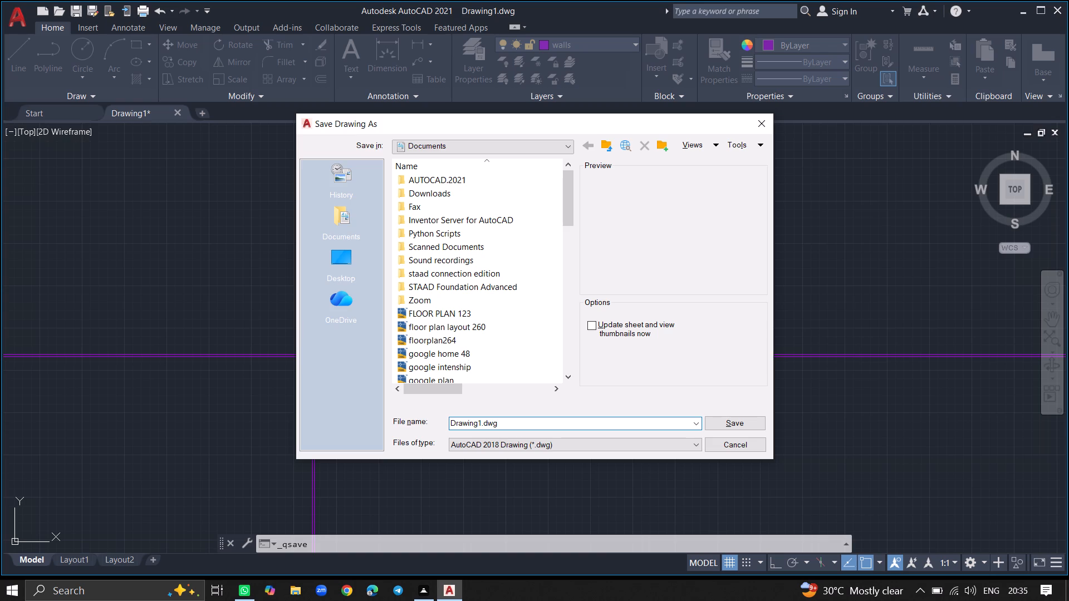
key(BackSpace)
key(BackSpace)
key(BackSpace)
key(BackSpace)
key(BackSpace)
key(BackSpace)
key(BackSpace)
key(BackSpace)
key(BackSpace)
key(BackSpace)
key(BackSpace)
key(BackSpace)
key(BackSpace)
key(BackSpace)
key(BackSpace)
key(BackSpace)
key(BackSpace)
key(BackSpace)
key(BackSpace)
key(BackSpace)
text(house)
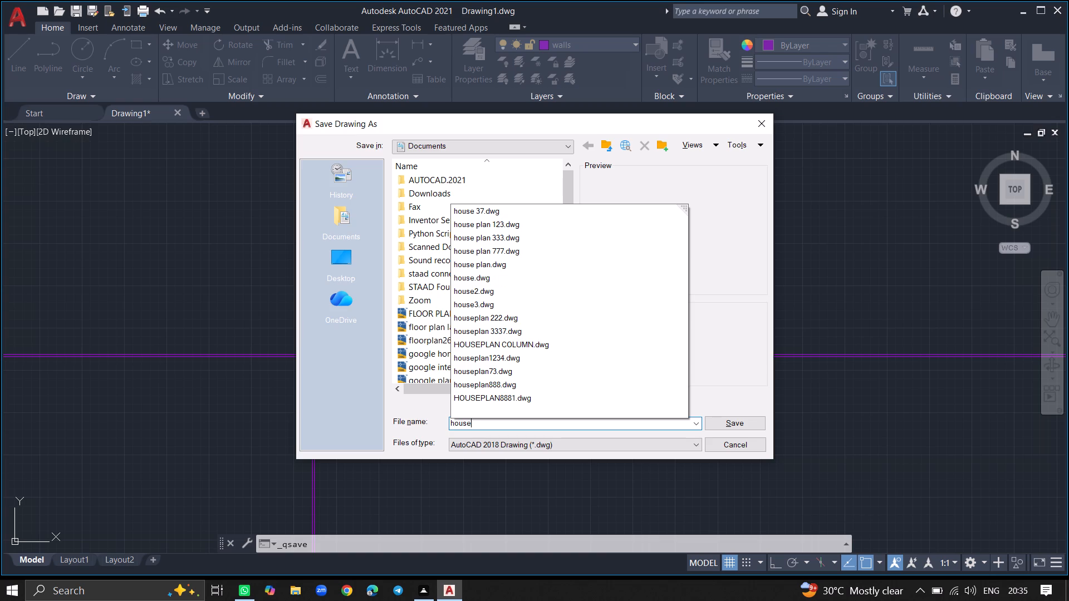
key(space)
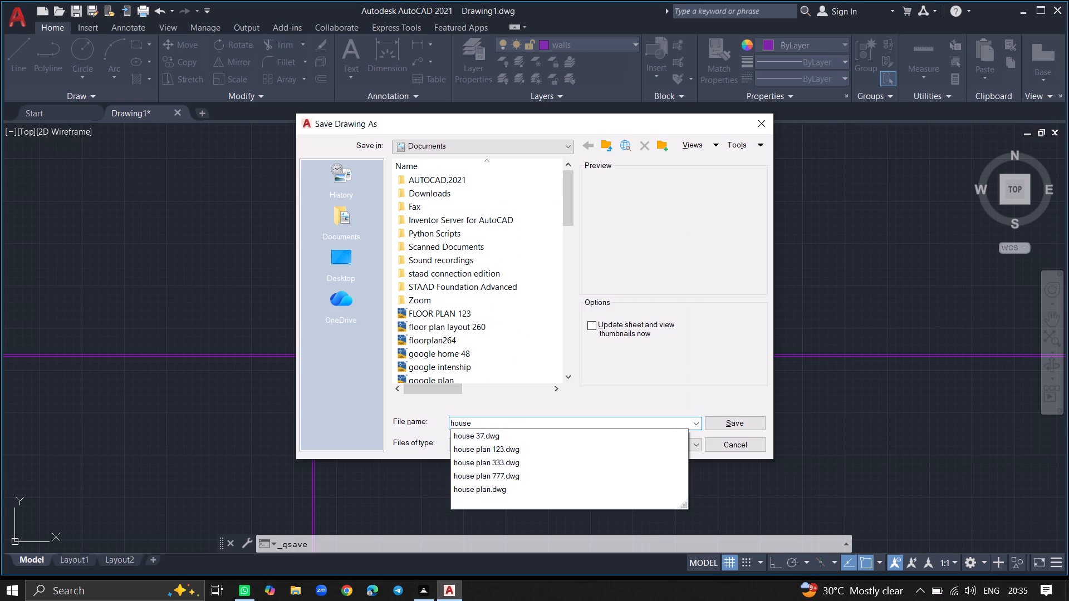
text(10)
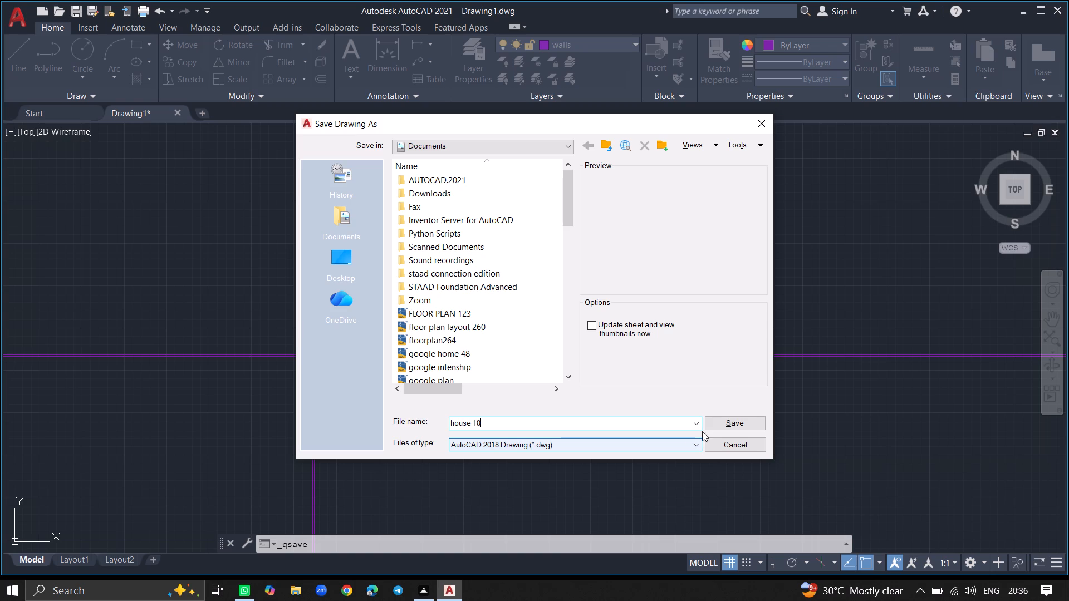
click(732, 420)
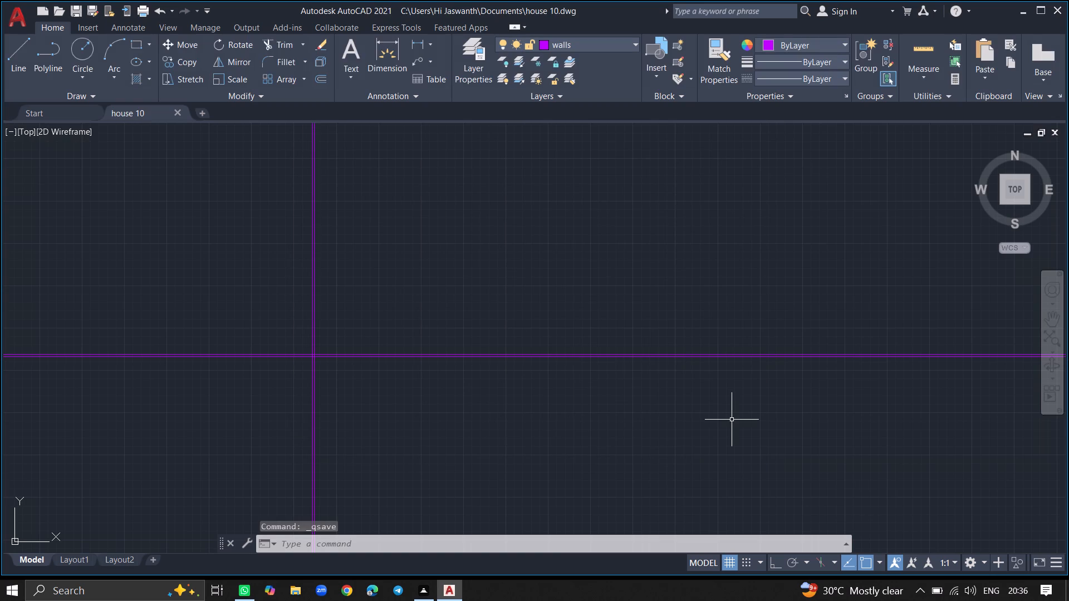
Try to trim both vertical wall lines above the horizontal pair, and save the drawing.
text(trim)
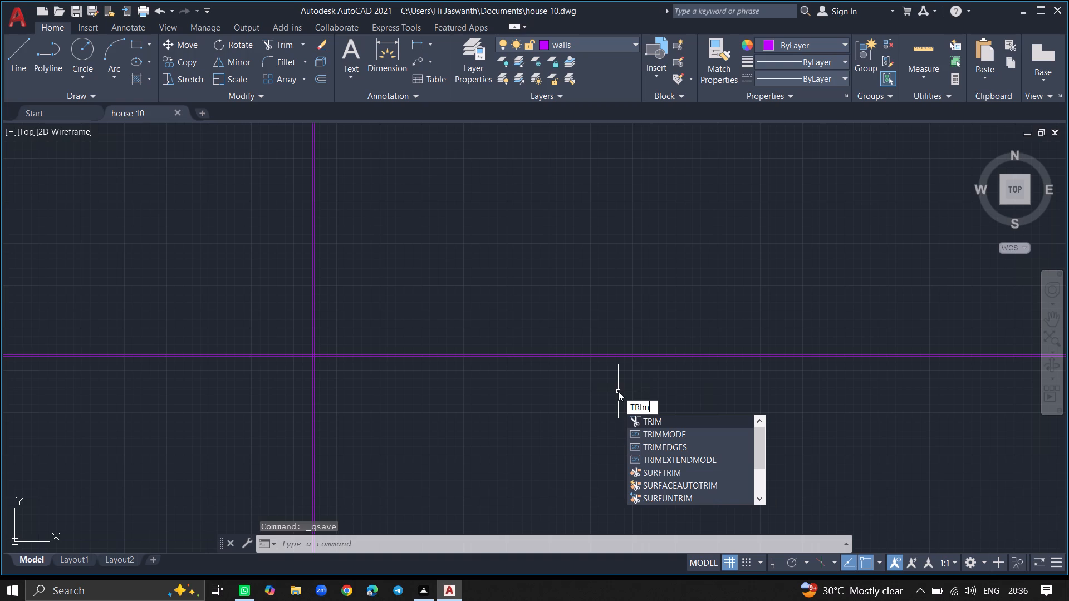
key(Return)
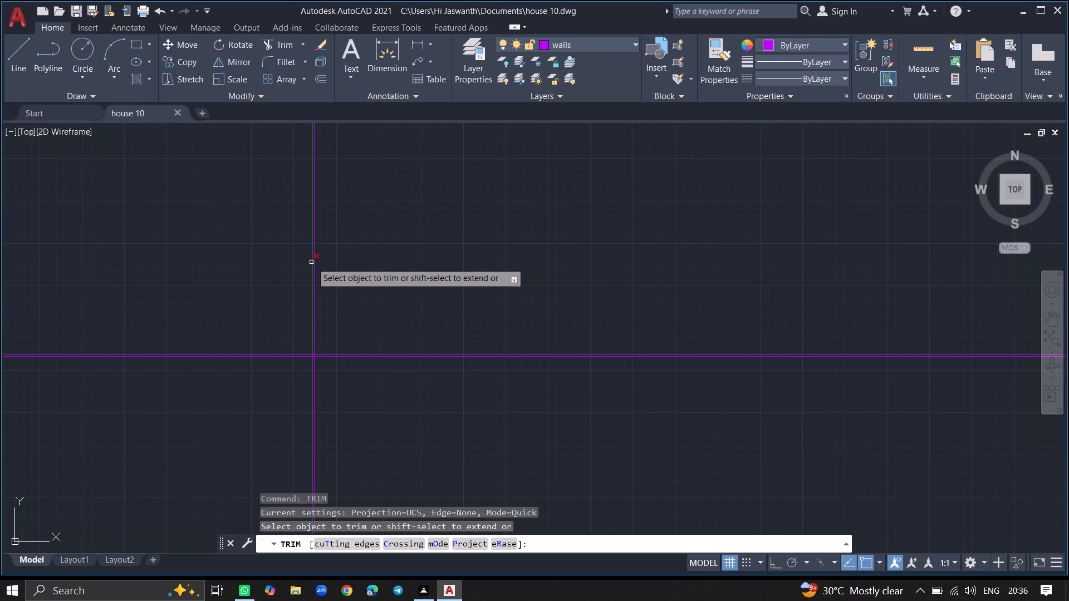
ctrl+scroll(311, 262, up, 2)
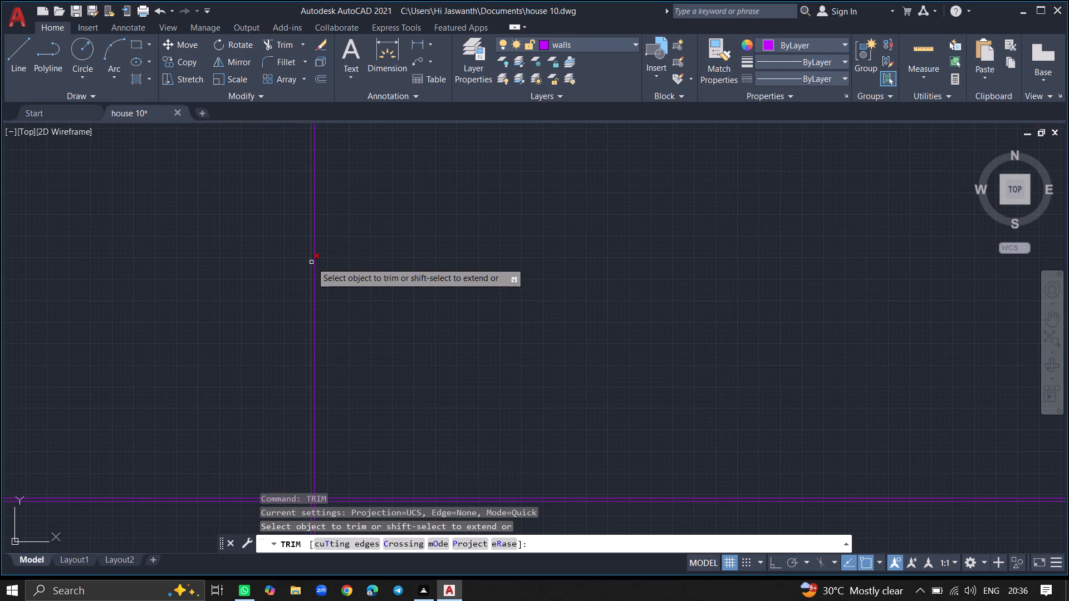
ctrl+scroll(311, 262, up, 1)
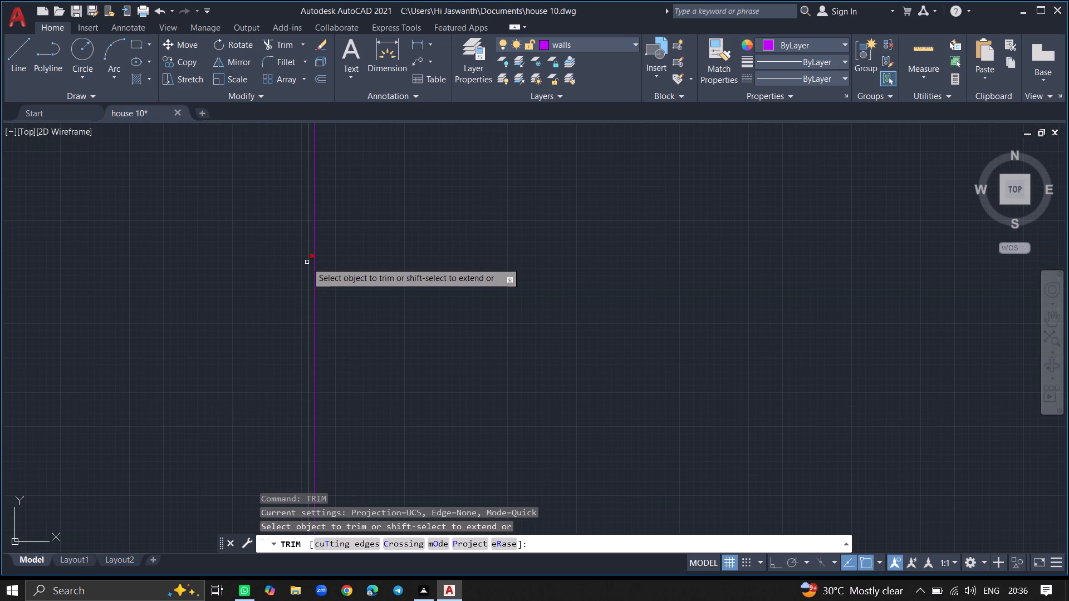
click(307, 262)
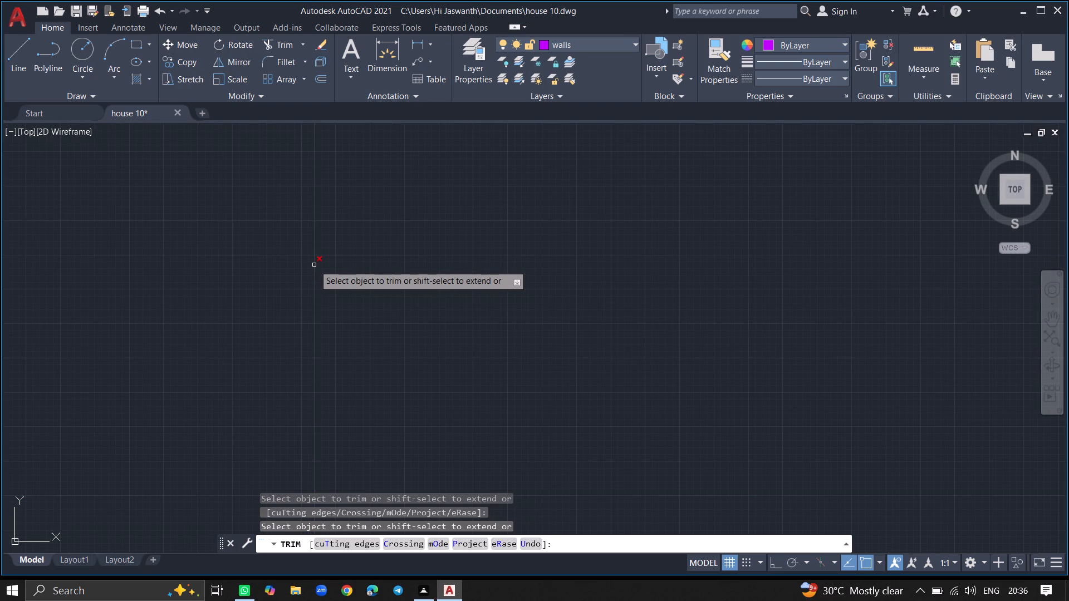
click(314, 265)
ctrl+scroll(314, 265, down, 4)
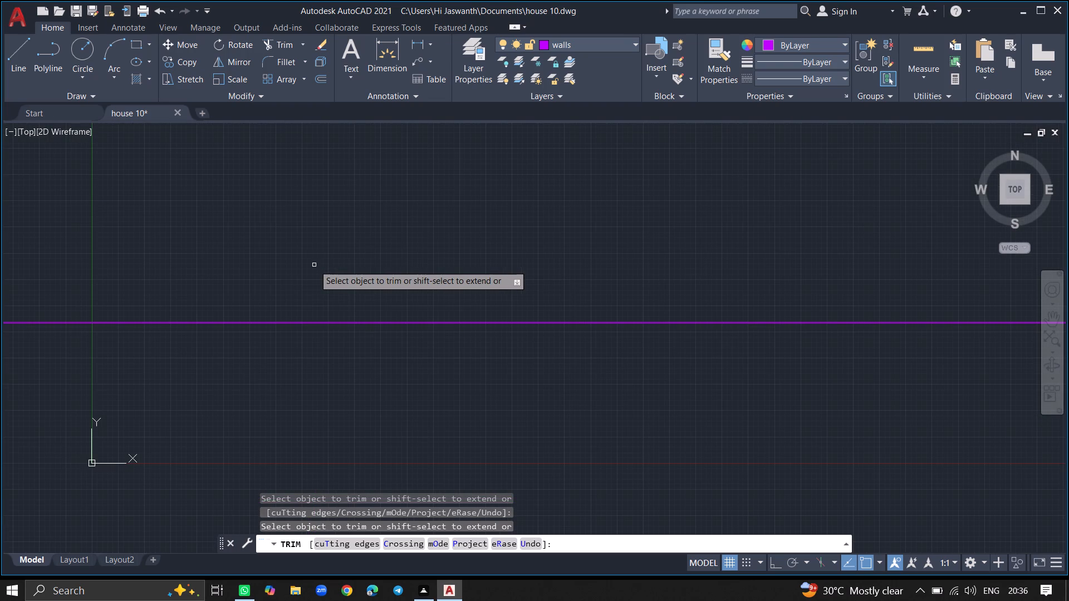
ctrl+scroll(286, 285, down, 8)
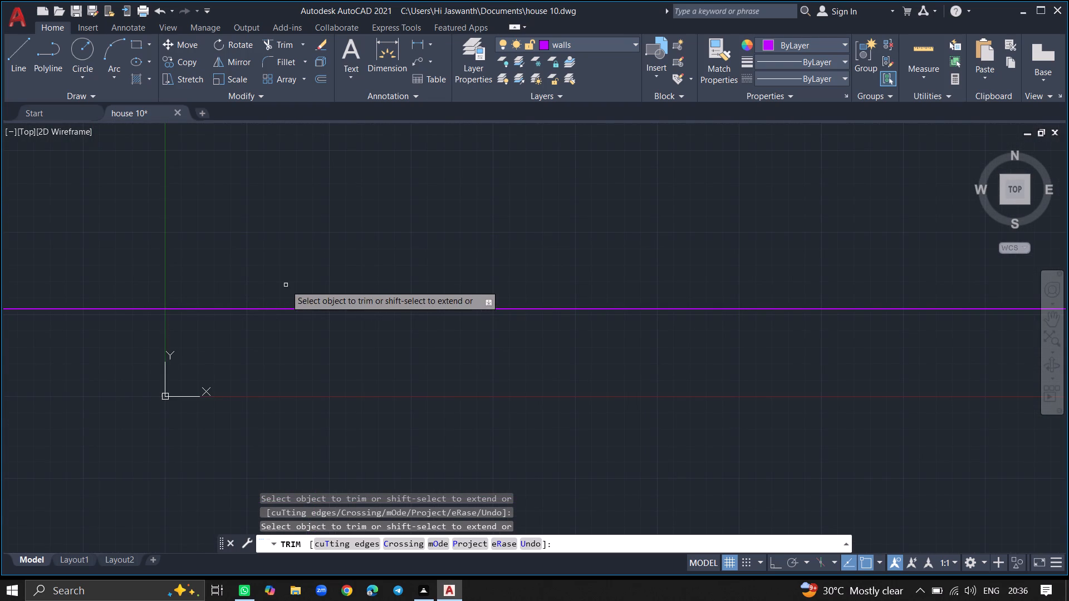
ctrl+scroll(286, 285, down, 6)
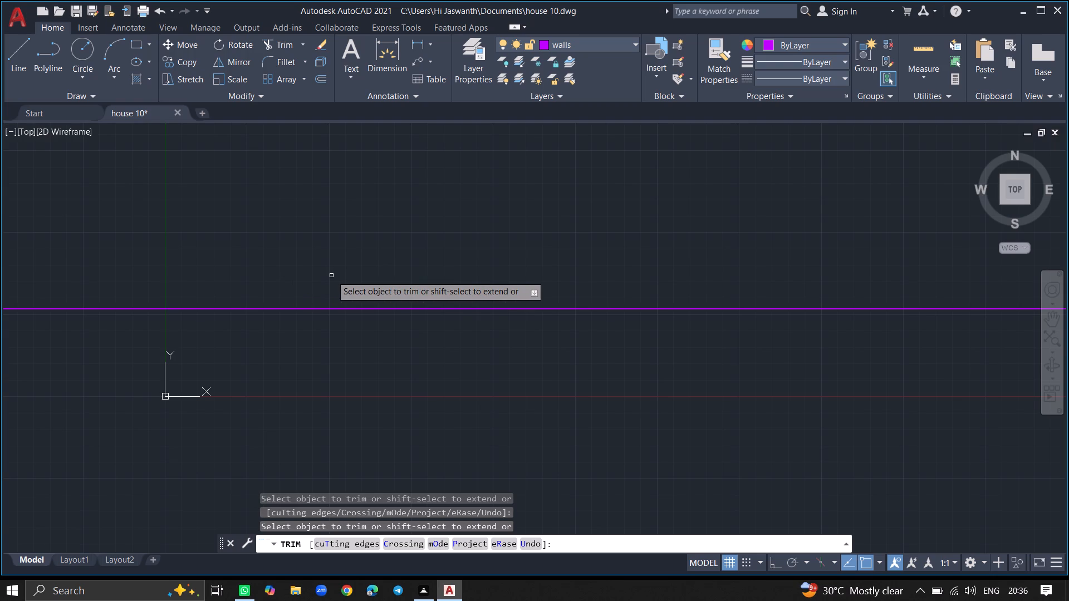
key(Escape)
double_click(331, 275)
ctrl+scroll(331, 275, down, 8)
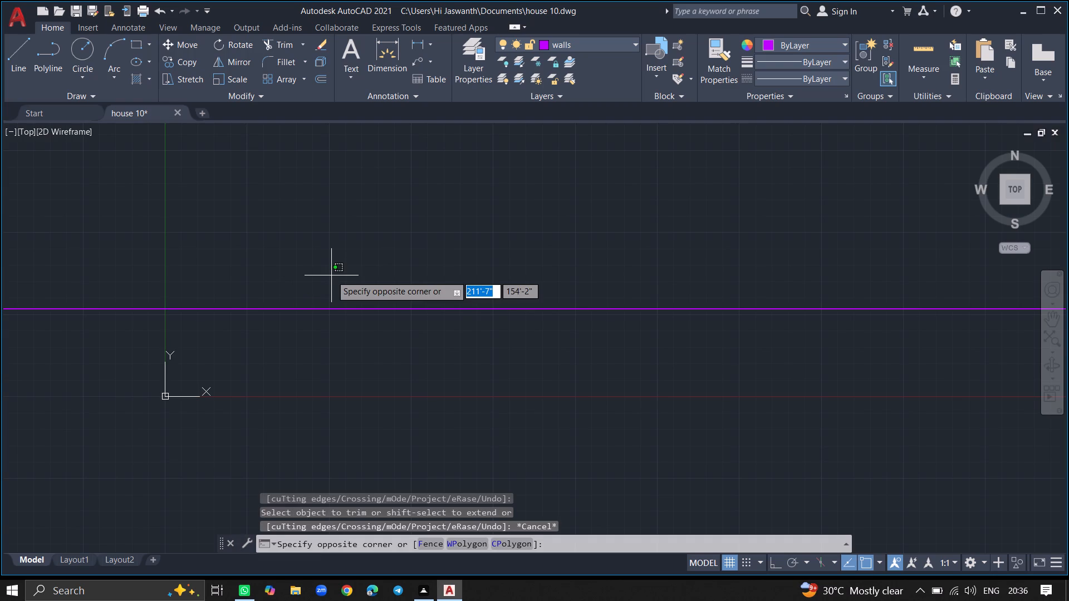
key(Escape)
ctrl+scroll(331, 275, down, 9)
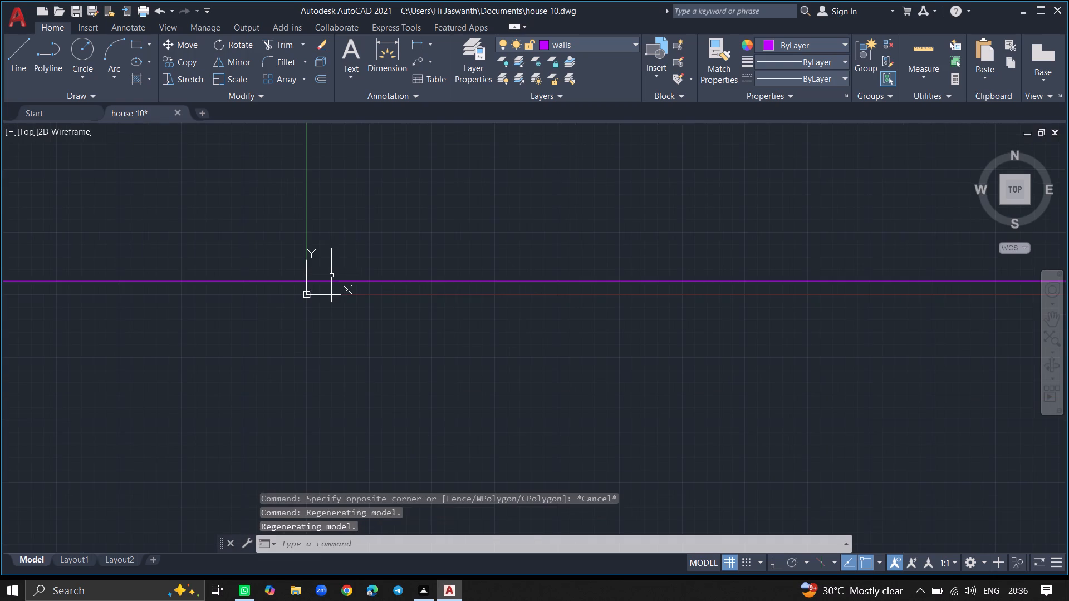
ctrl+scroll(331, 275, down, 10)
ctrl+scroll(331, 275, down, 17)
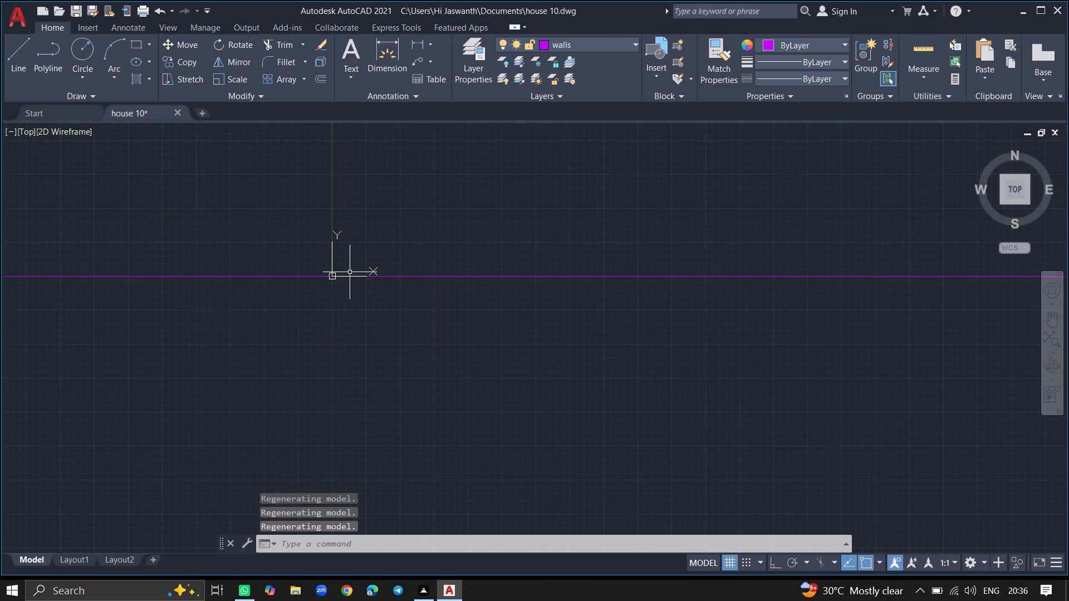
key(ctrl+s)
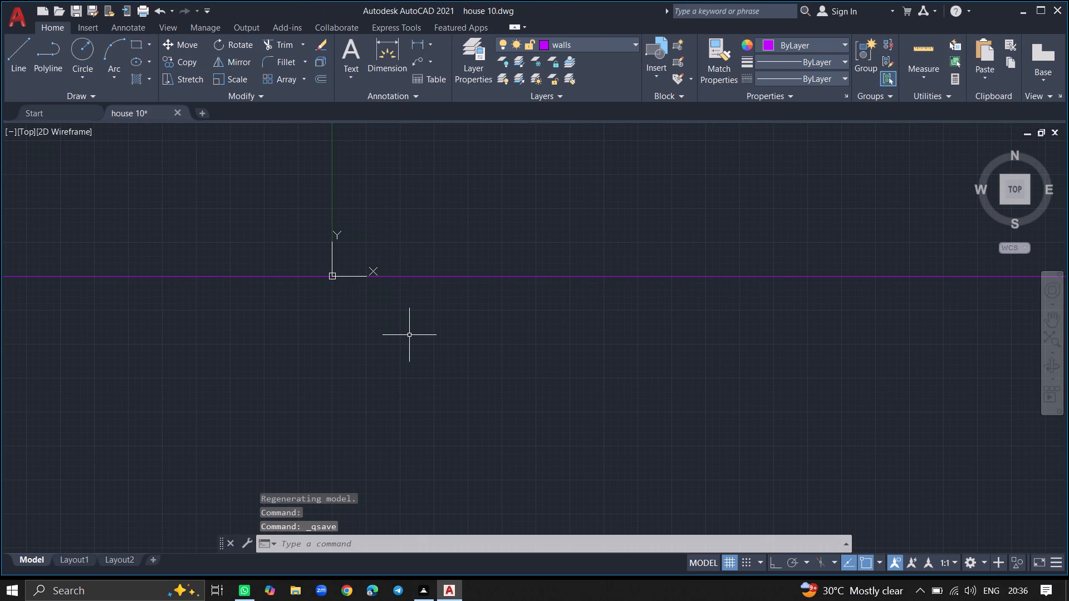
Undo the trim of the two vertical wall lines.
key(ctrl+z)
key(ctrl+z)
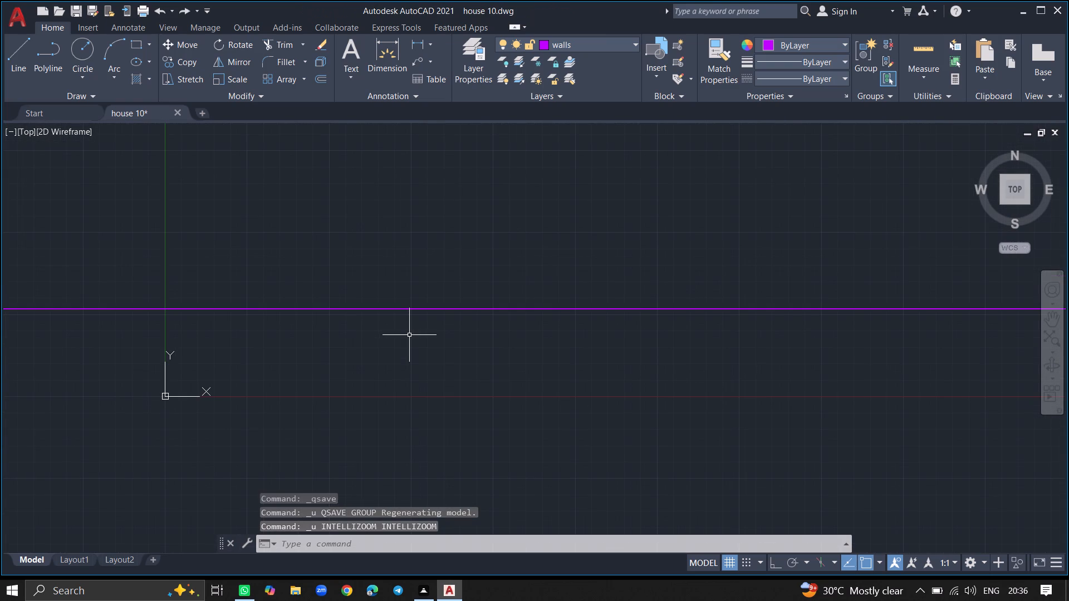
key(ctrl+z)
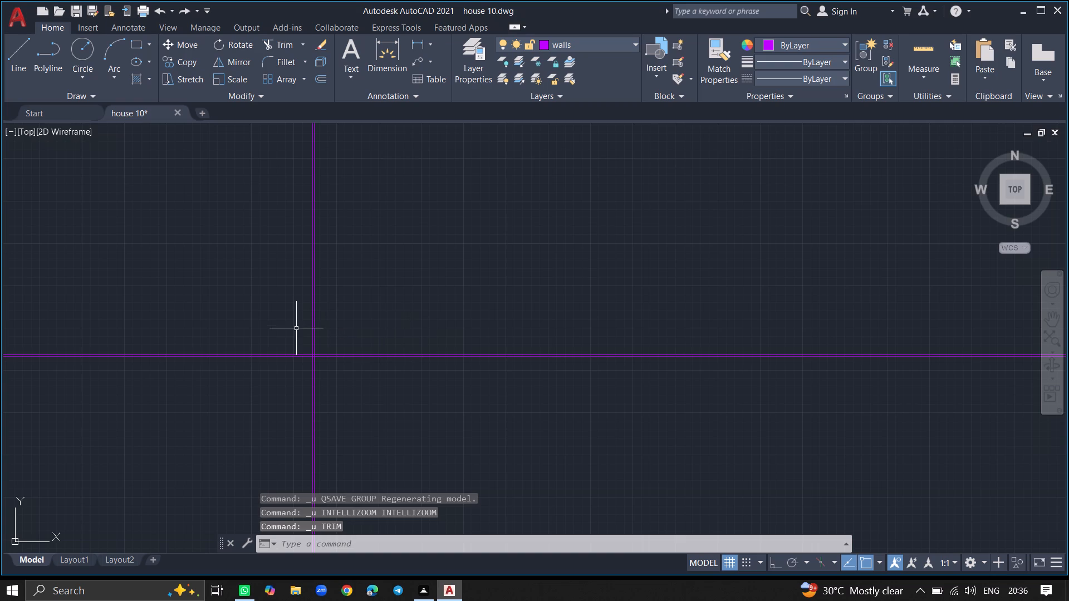
Trim the horizontal wall lines left of the vertical pair and the vertical lines above the horizontal pair to form the upper-left corner.
key(r)
key(BackSpace)
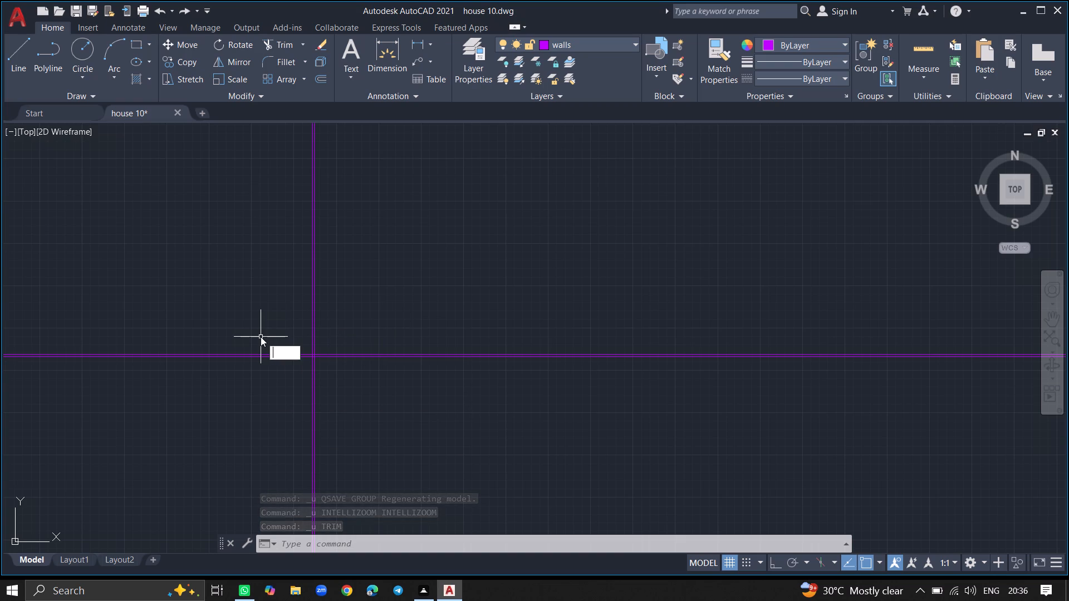
text(tr)
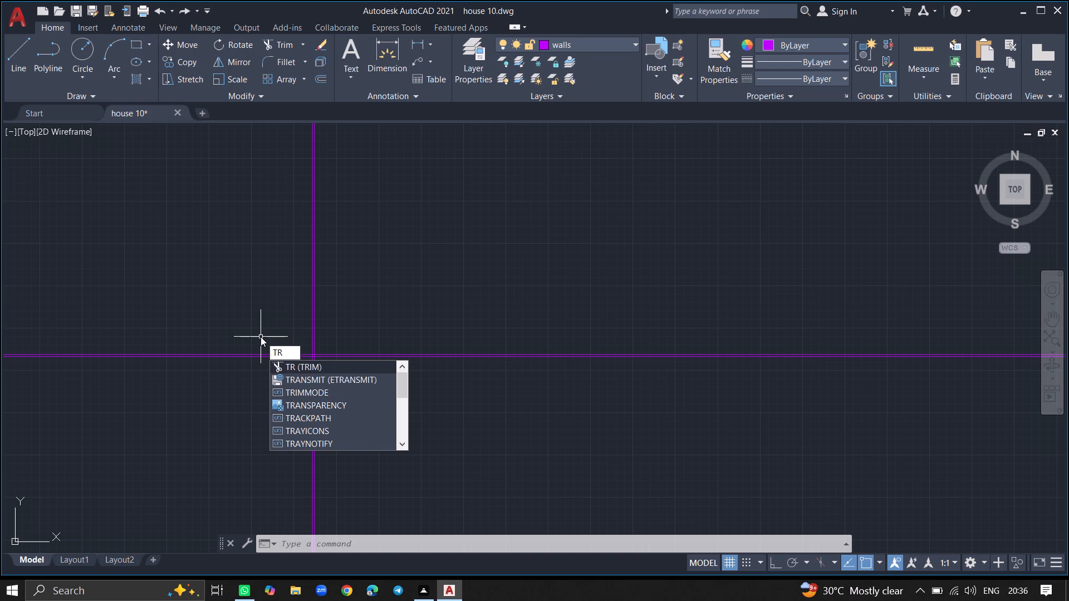
click(294, 364)
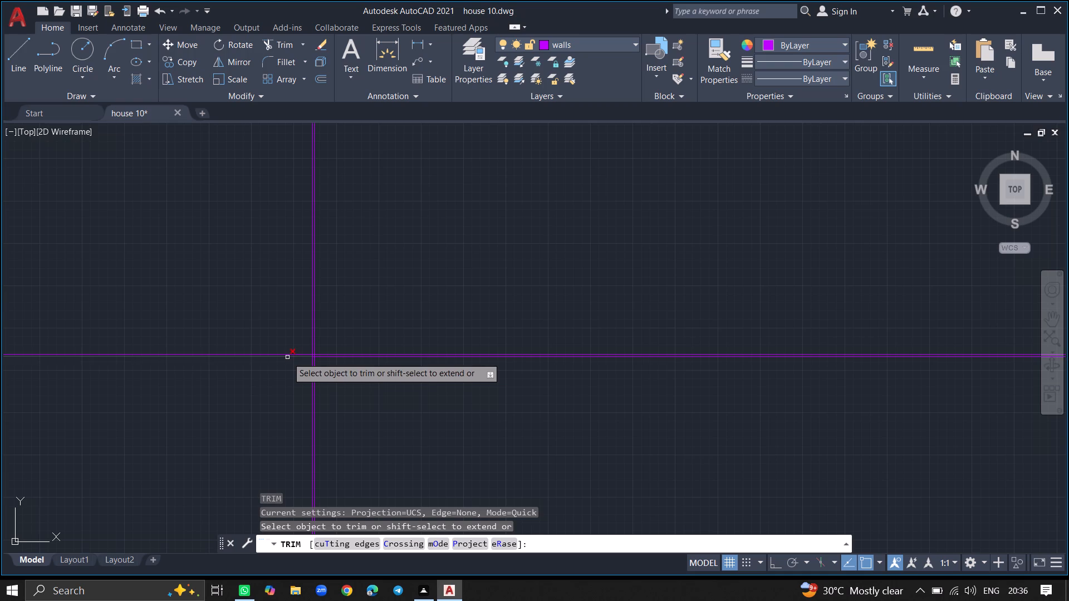
click(288, 357)
click(288, 355)
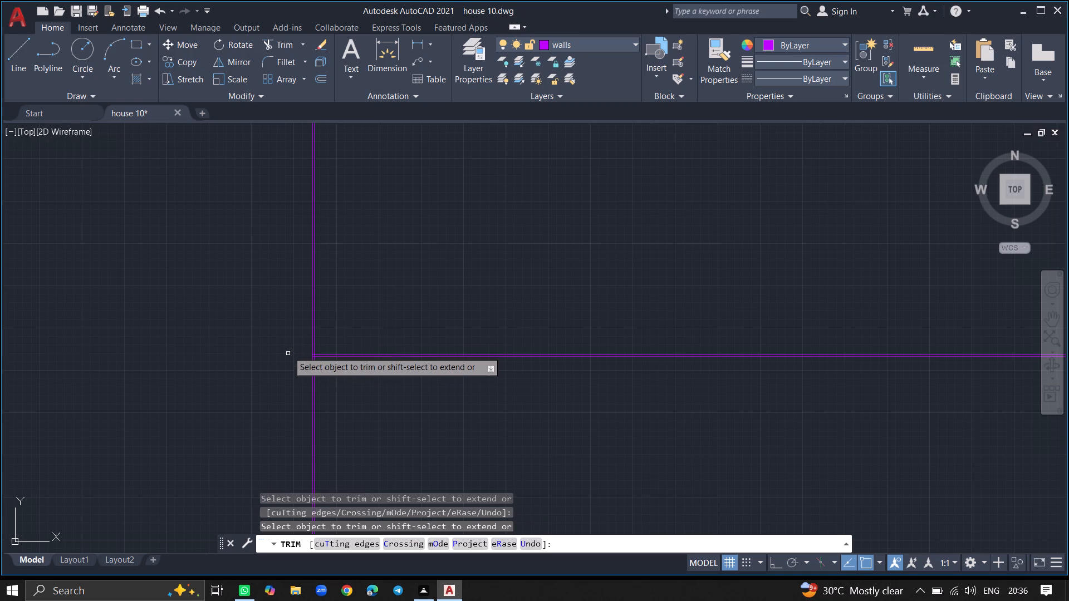
click(312, 329)
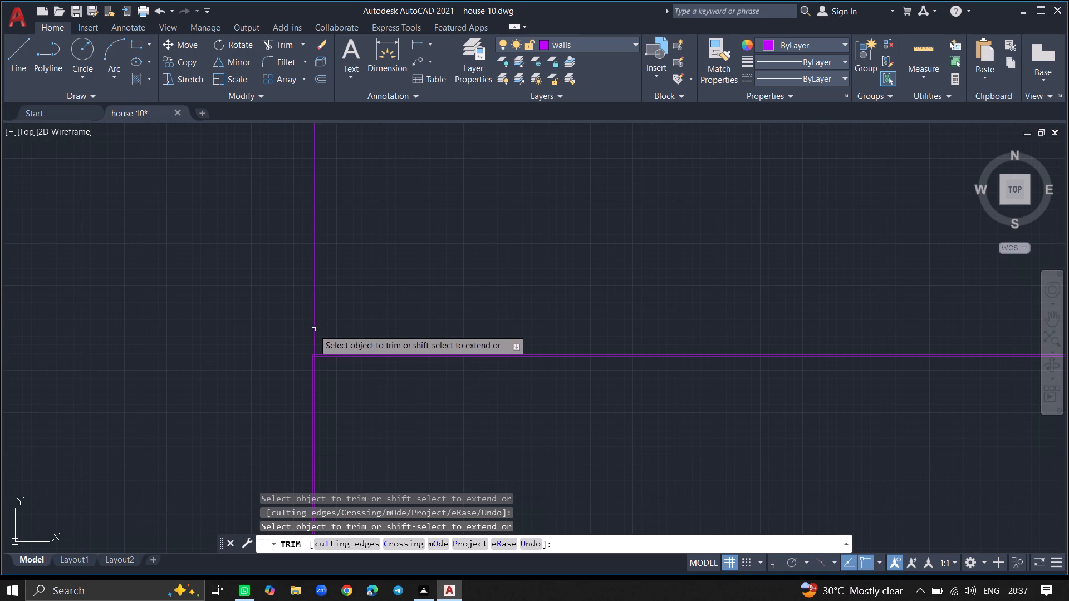
click(315, 330)
key(Return)
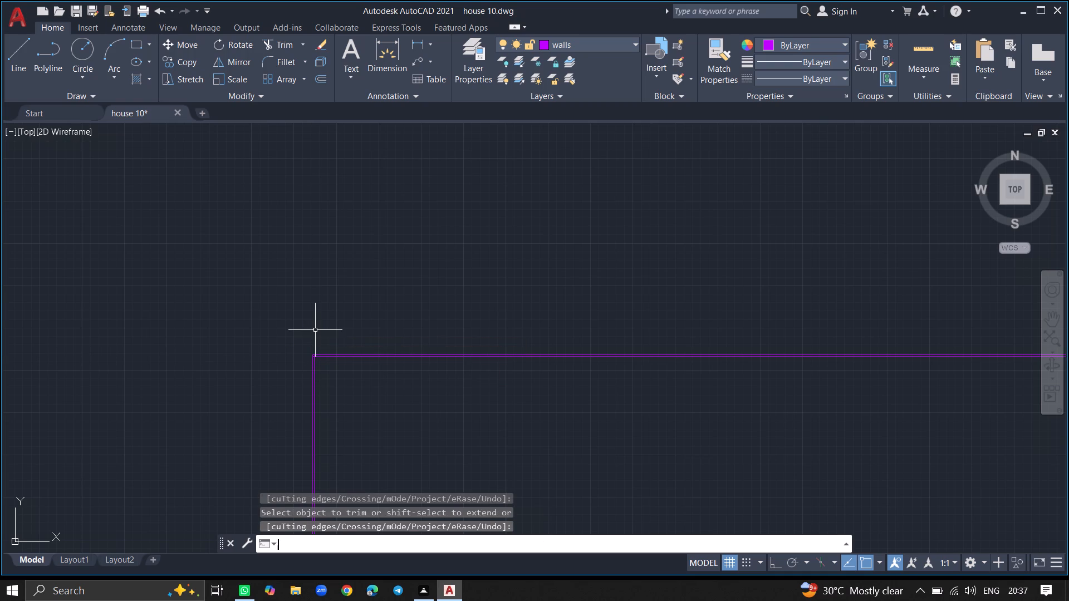
Save the drawing with the trimmed wall corner.
key(ctrl+s)
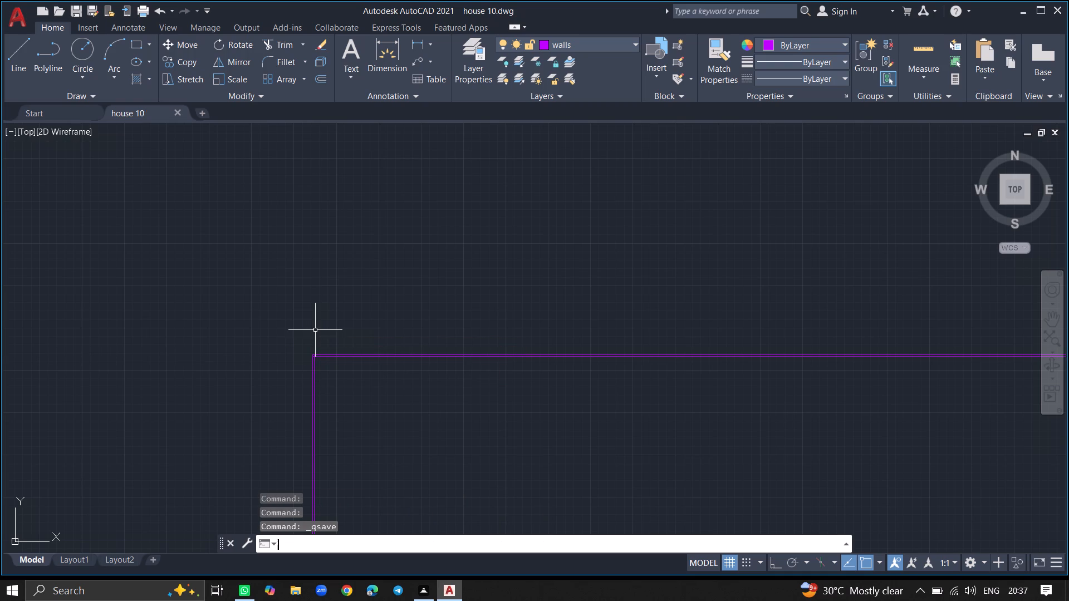
key(ctrl+s)
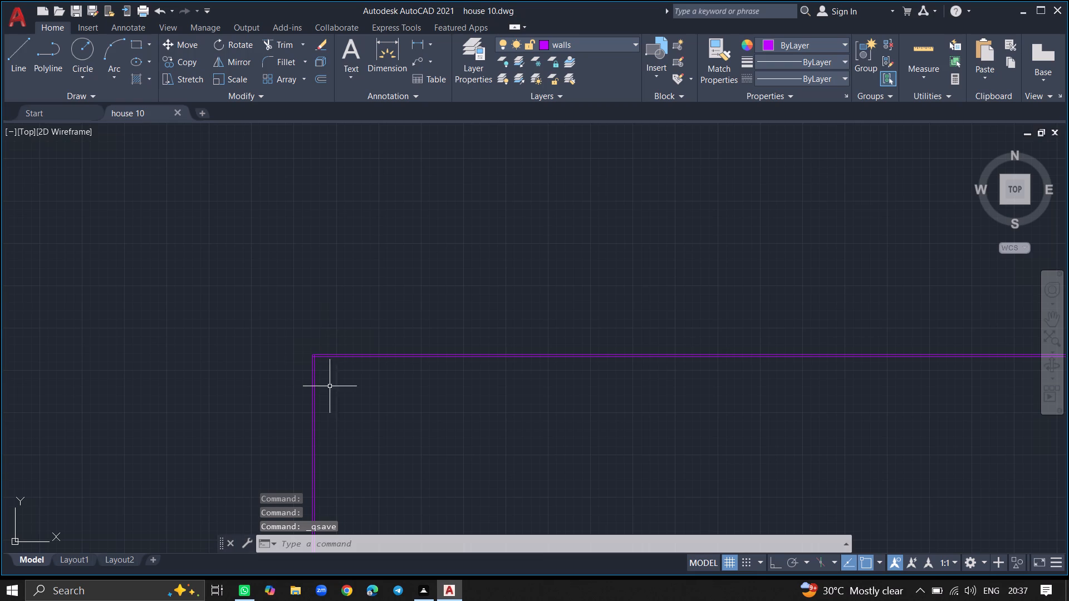
Offset the inner vertical line of the left wall 10' to the right, into the house.
ctrl+scroll(340, 407, up, 3)
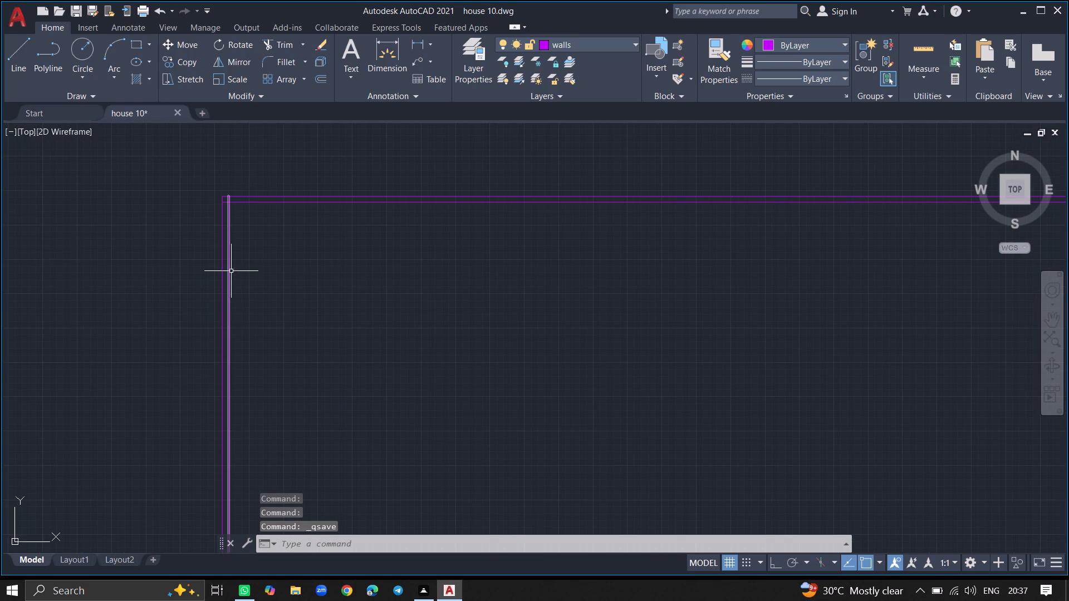
ctrl+scroll(234, 270, up, 1)
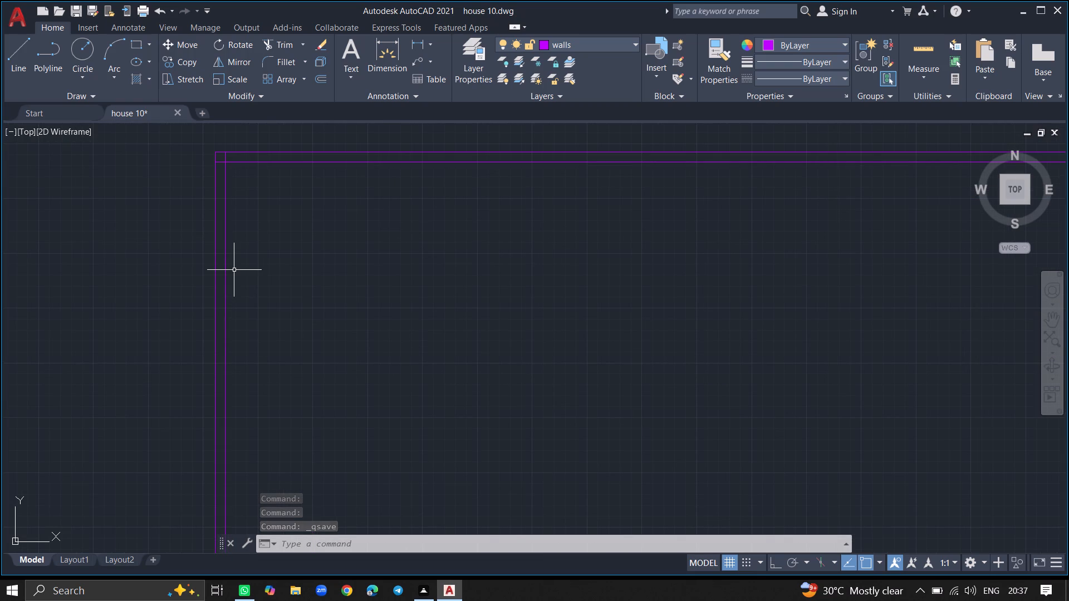
text(offset)
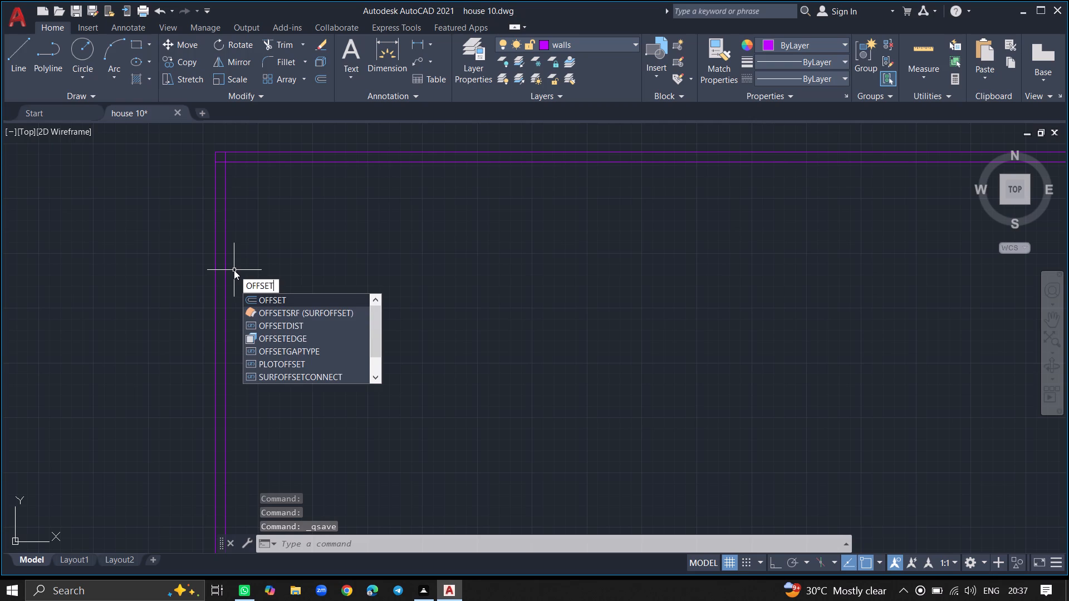
key(Return)
text(10)
key(apostrophe)
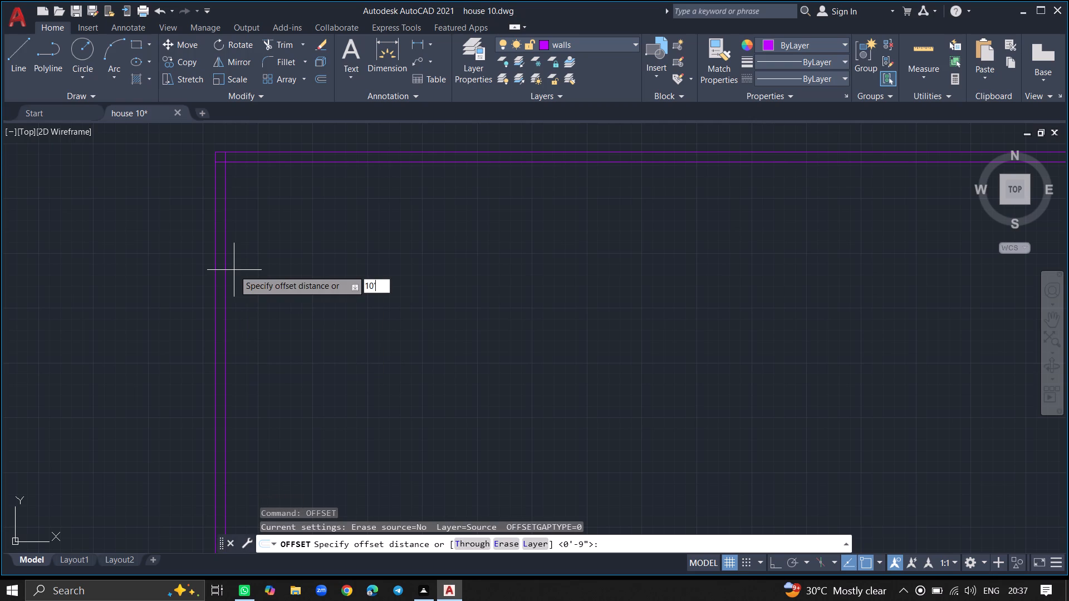
key(Return)
click(226, 268)
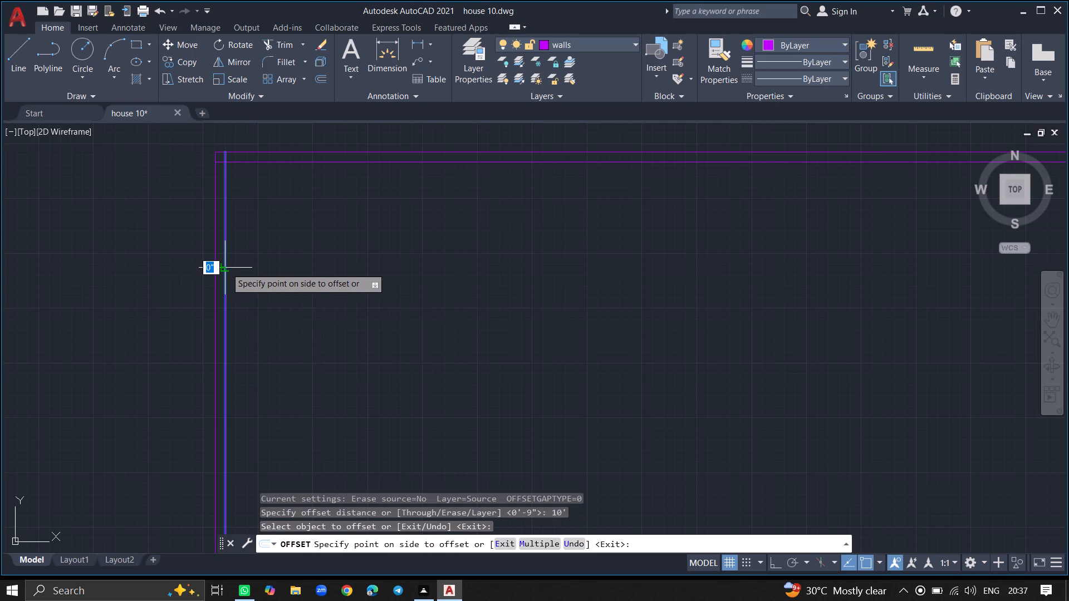
click(274, 271)
key(Return)
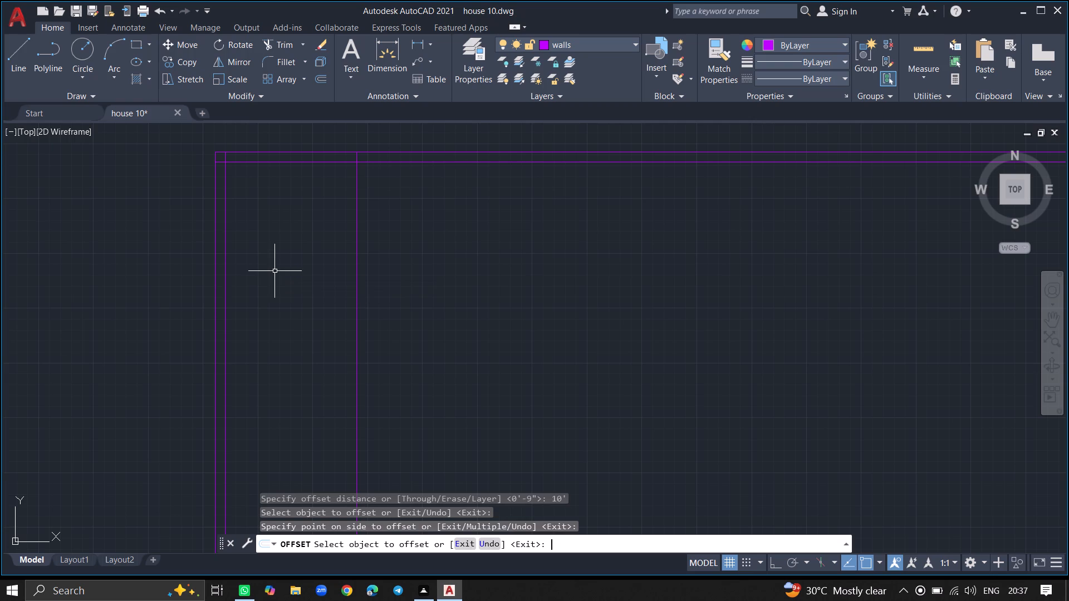
Offset the vertical line at the first room's right side 9" to the right to form the dividing wall.
text(offset)
key(Return)
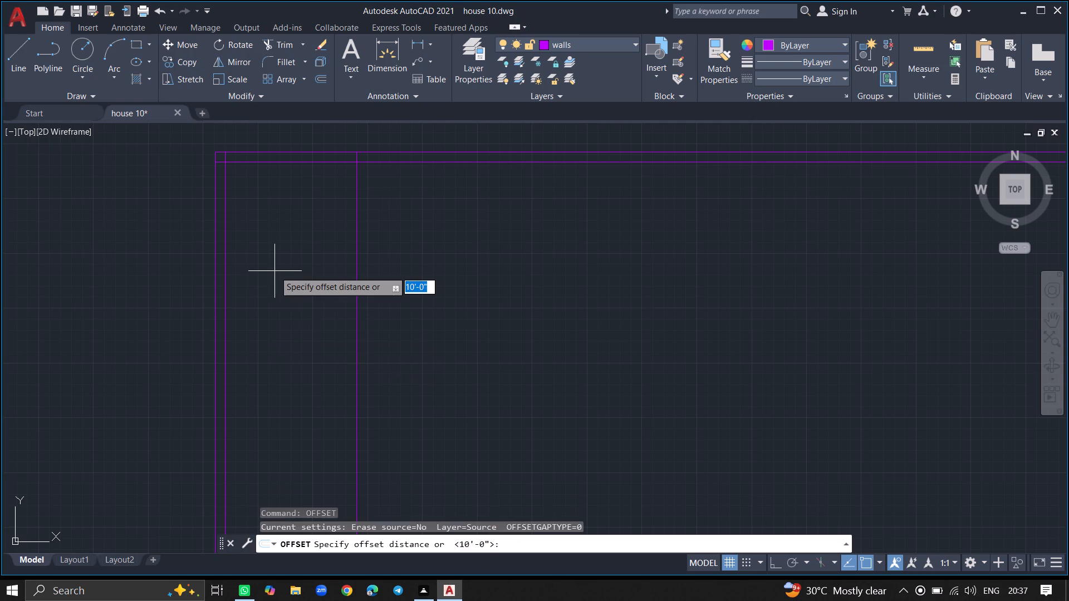
key(9)
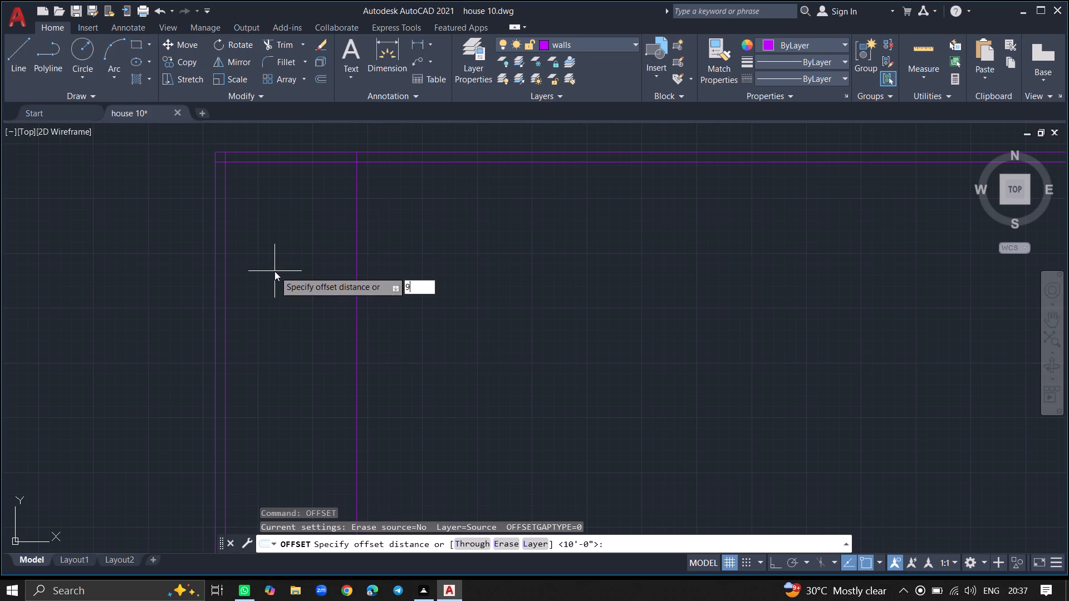
key(shift+quotedbl)
key(Return)
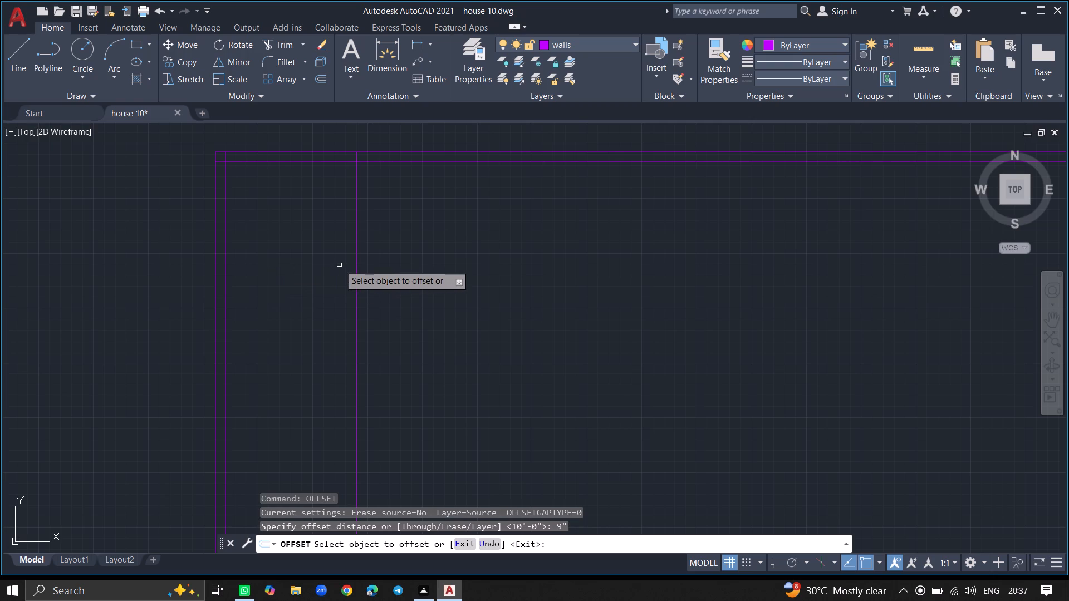
click(356, 264)
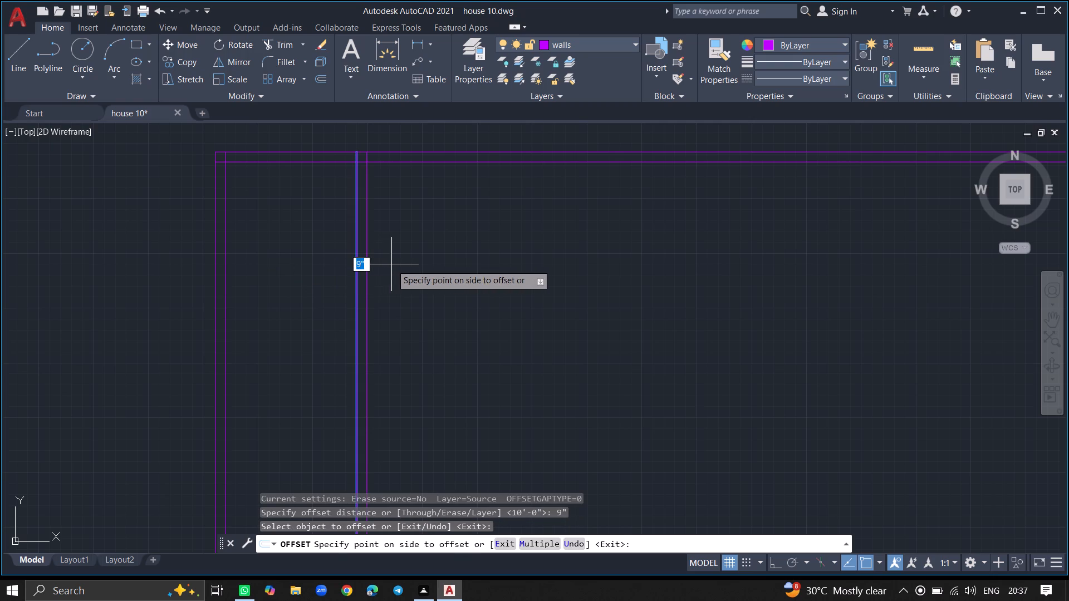
click(391, 264)
key(Return)
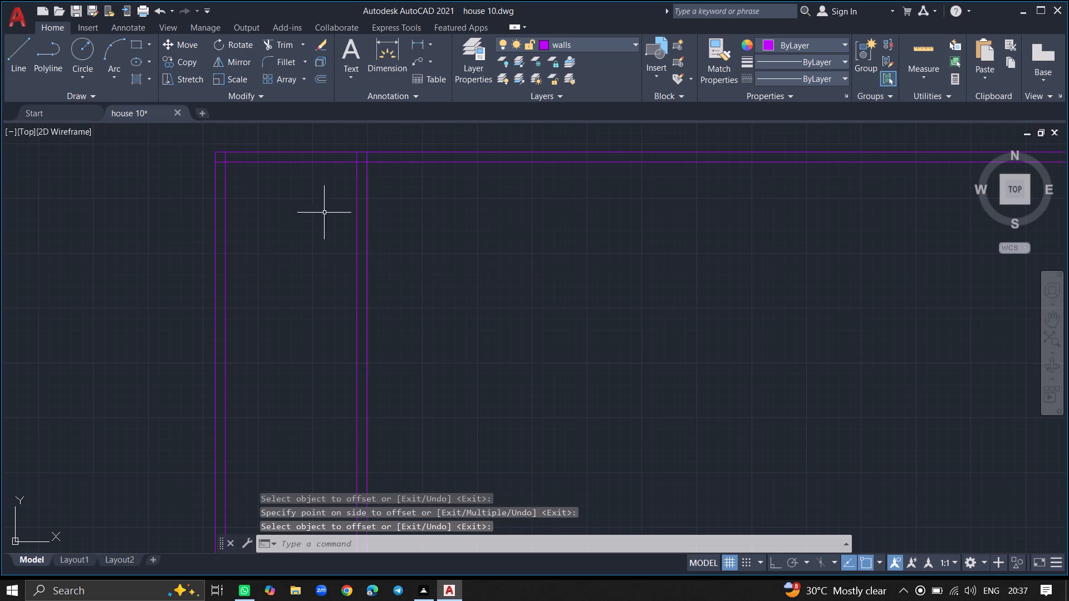
Offset the inner horizontal line of the top wall 10' downward, into the house.
text(offset)
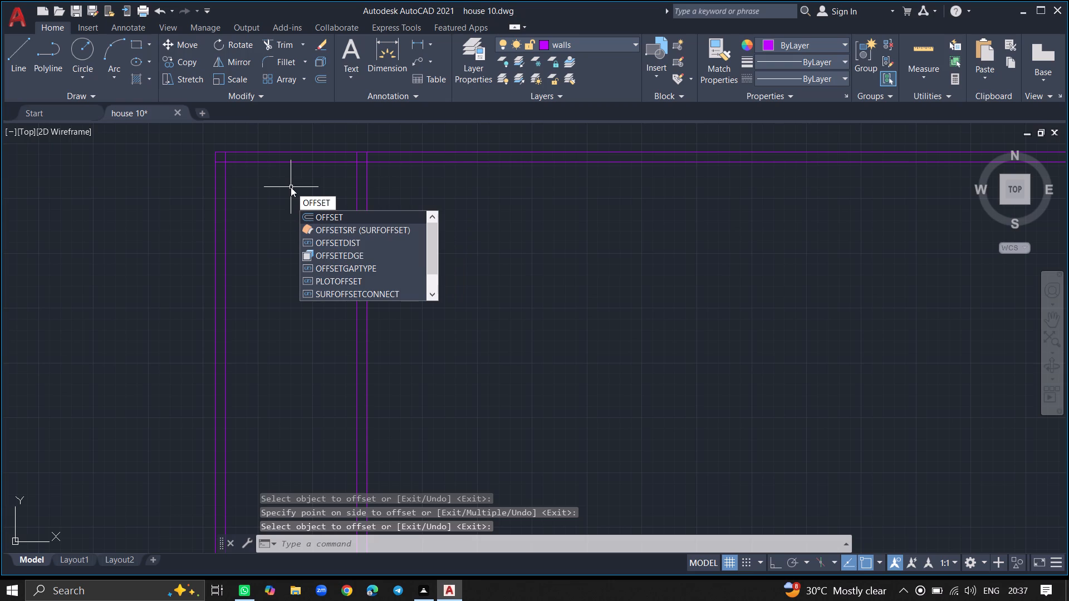
key(Return)
key(1)
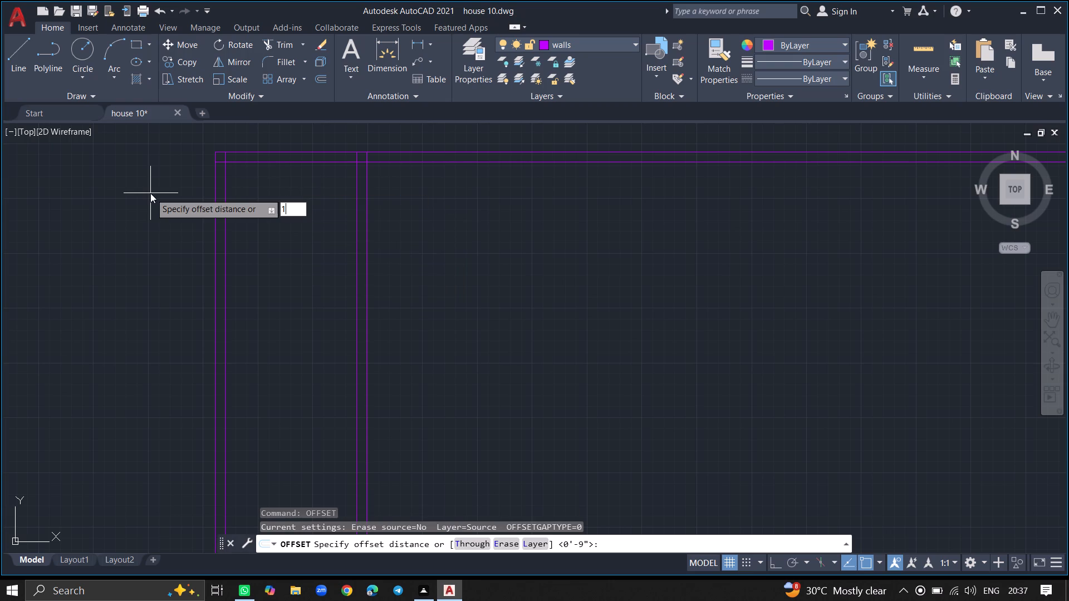
text(0')
key(Return)
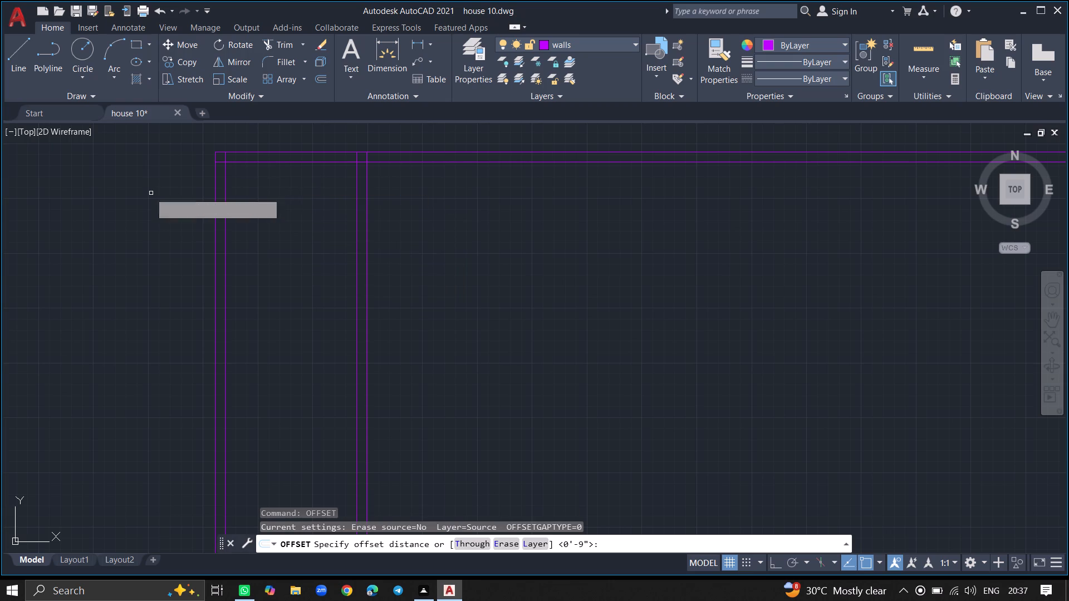
click(266, 163)
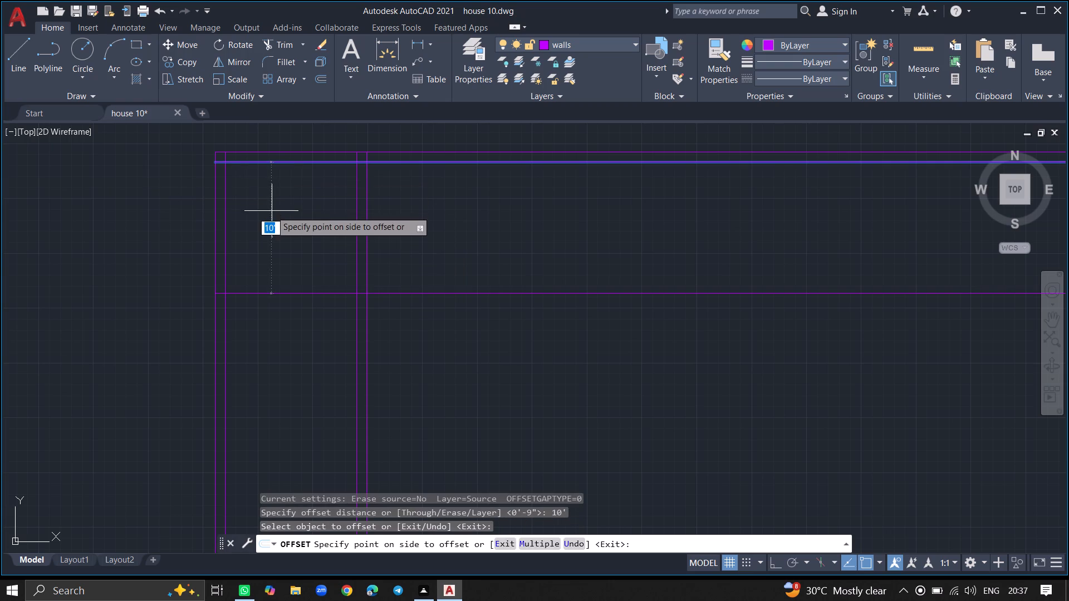
click(271, 216)
key(Return)
Offset the new horizontal line below the top wall 9" downward to form the rooms' lower wall.
text(offset)
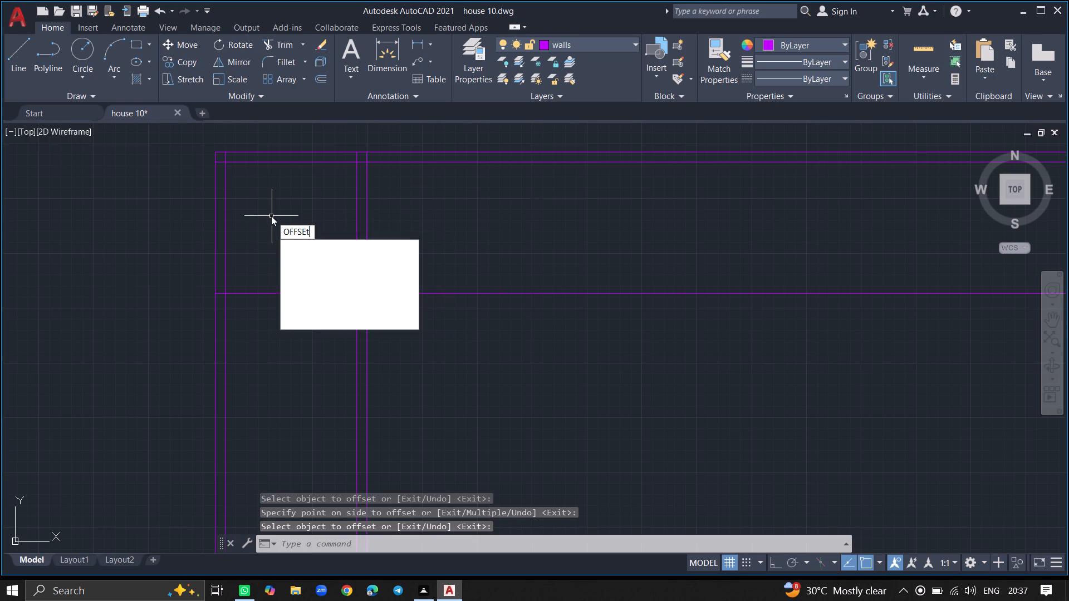
key(Return)
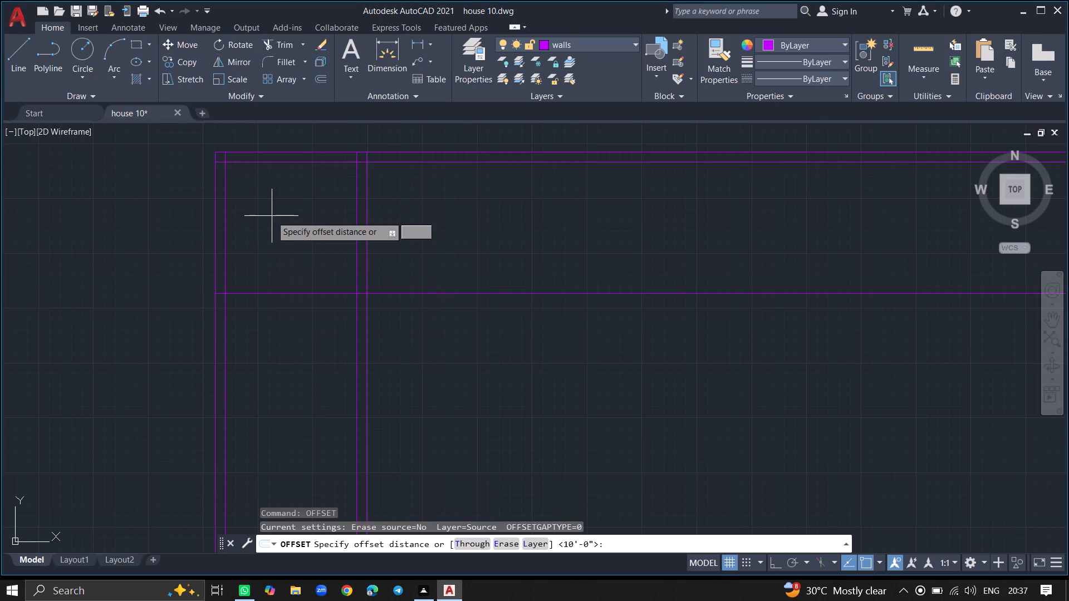
key(9)
key(shift+quotedbl)
key(Return)
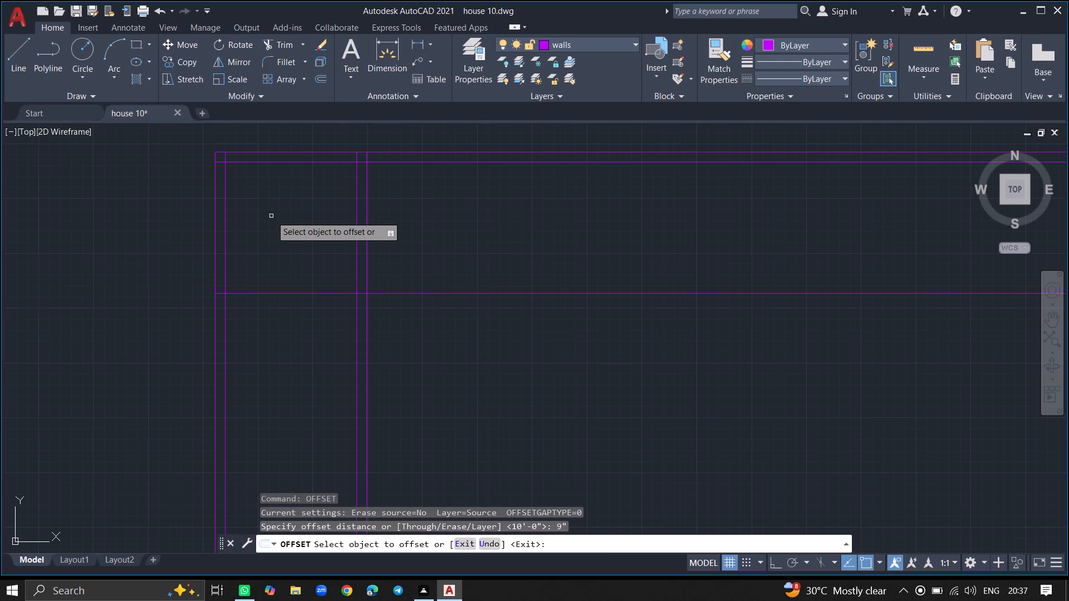
click(278, 293)
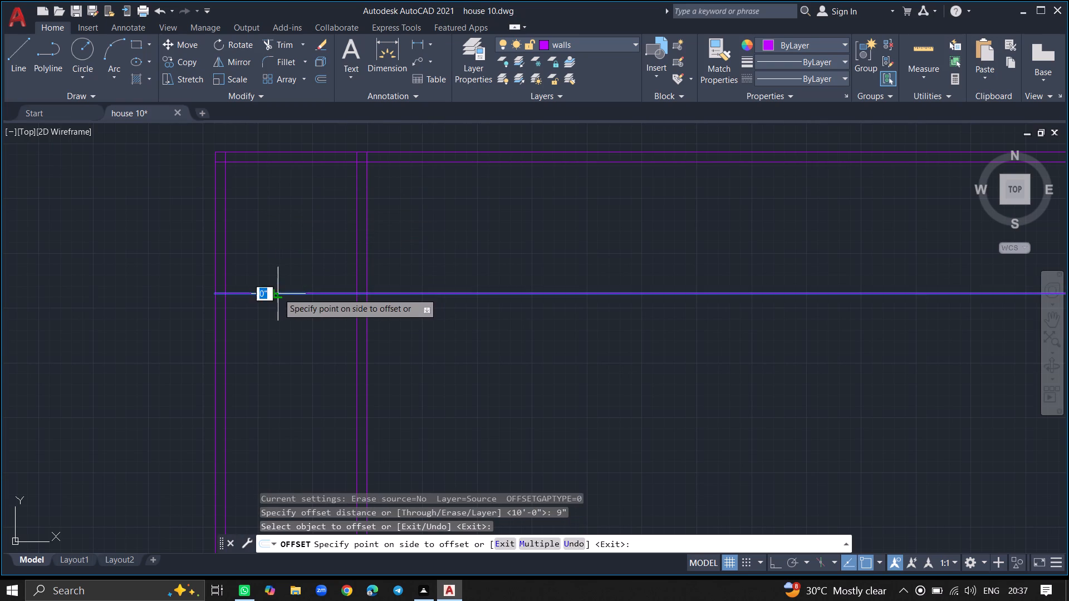
click(276, 332)
key(Return)
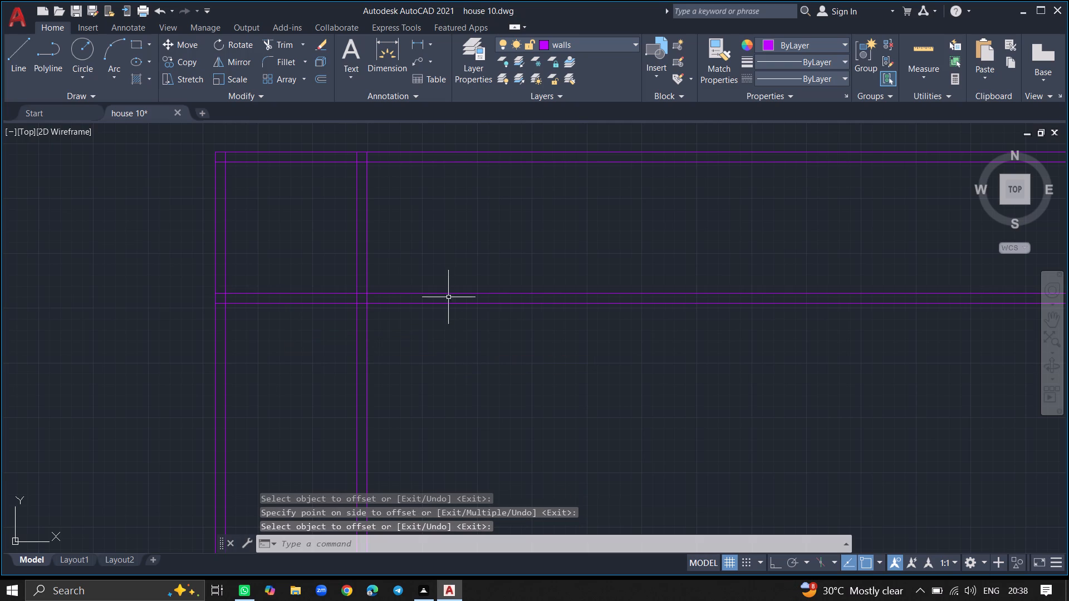
Offset the right-hand line of the vertical dividing wall 10' to the right for the second room.
text(offset)
key(Return)
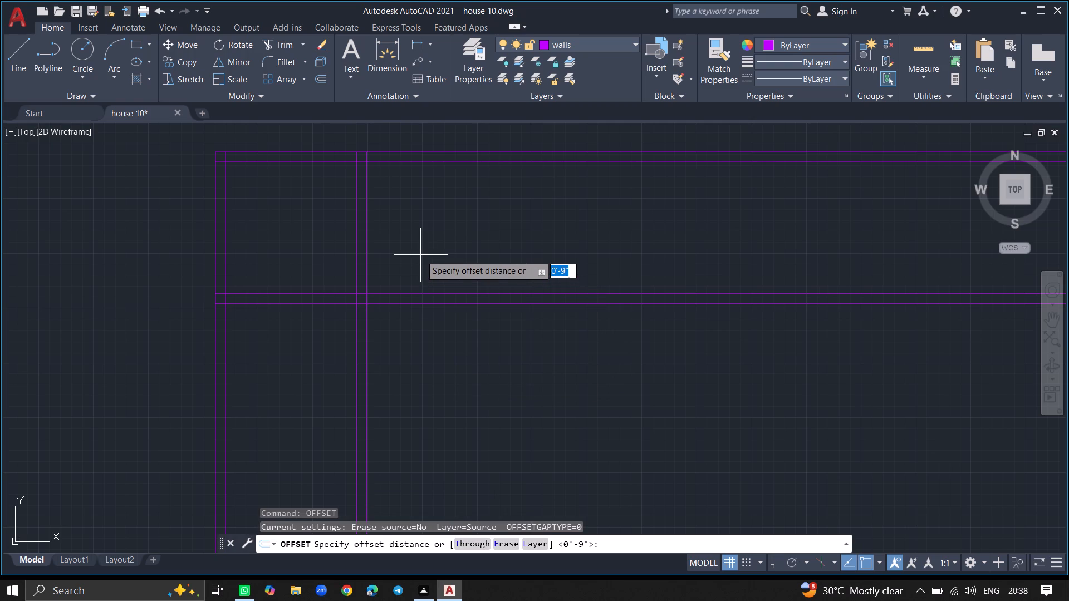
text(10)
key(apostrophe)
key(Return)
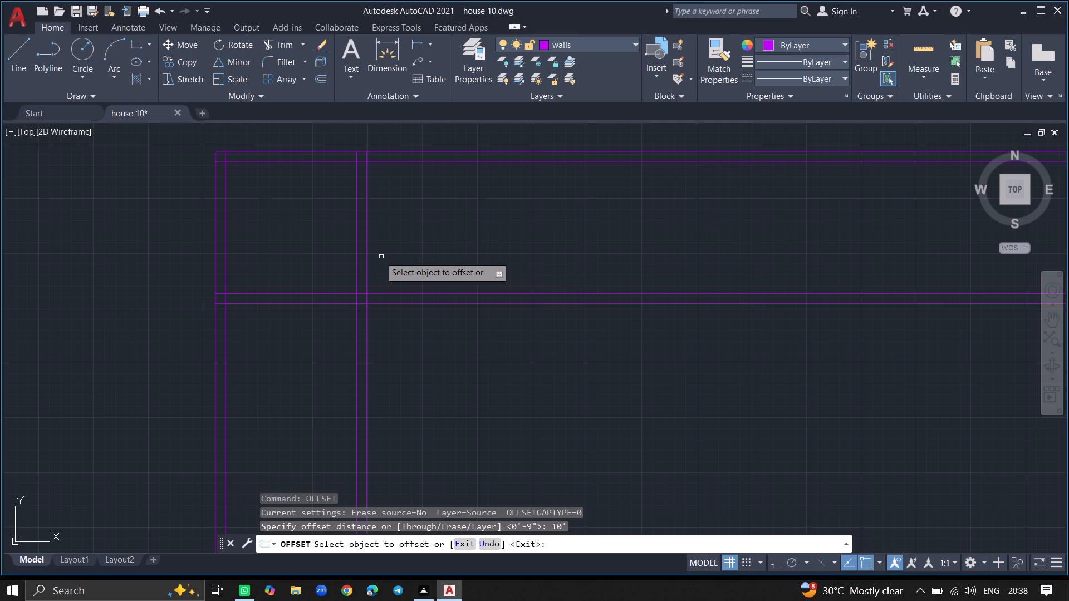
click(367, 258)
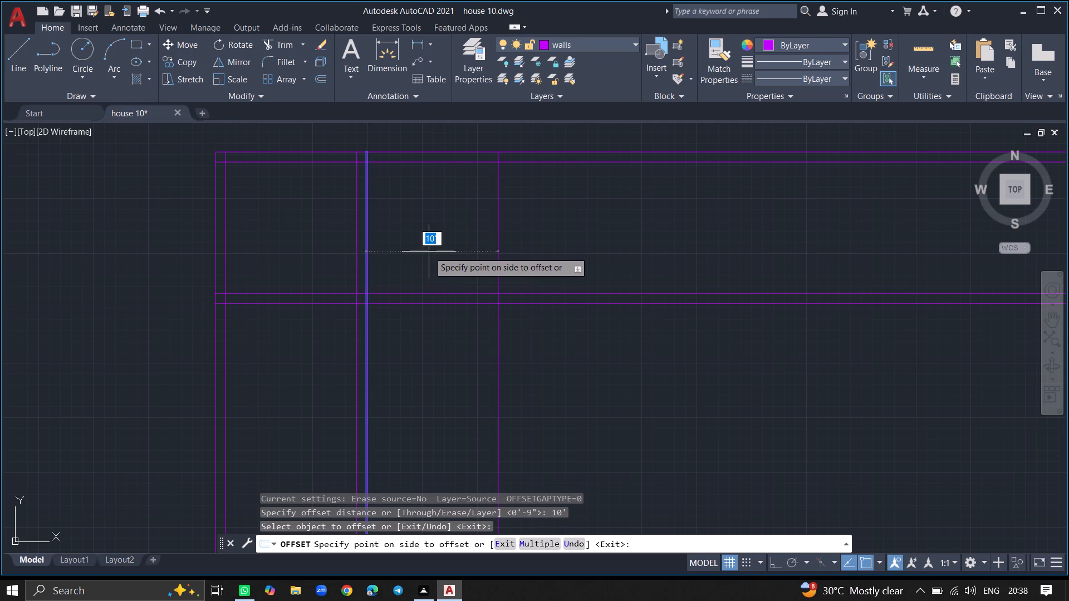
click(429, 252)
key(Return)
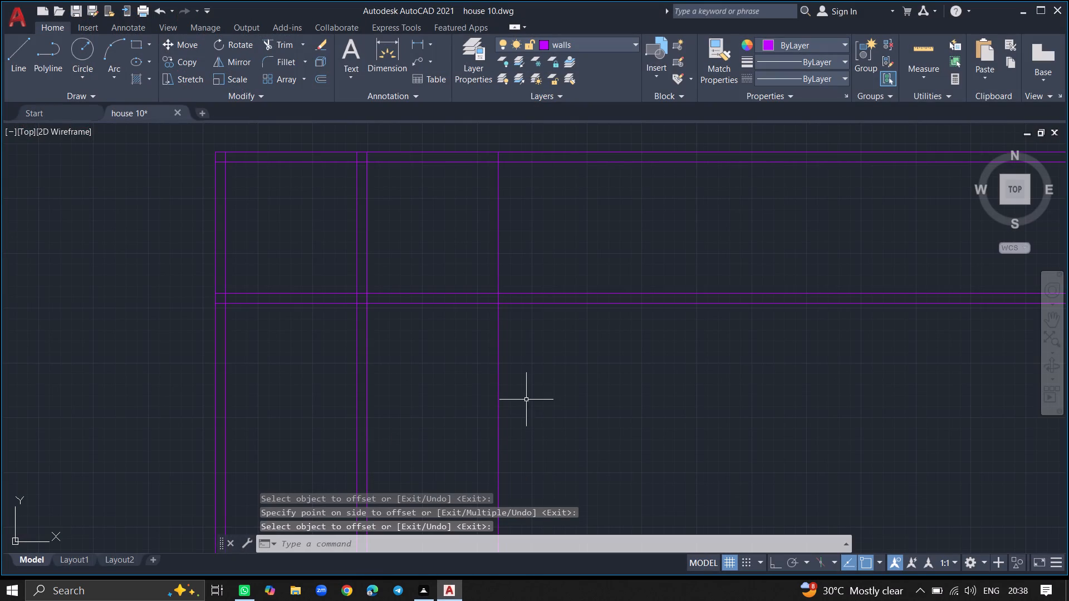
Offset the vertical line at the second room's right side 9" to the right to form its wall.
text(offset)
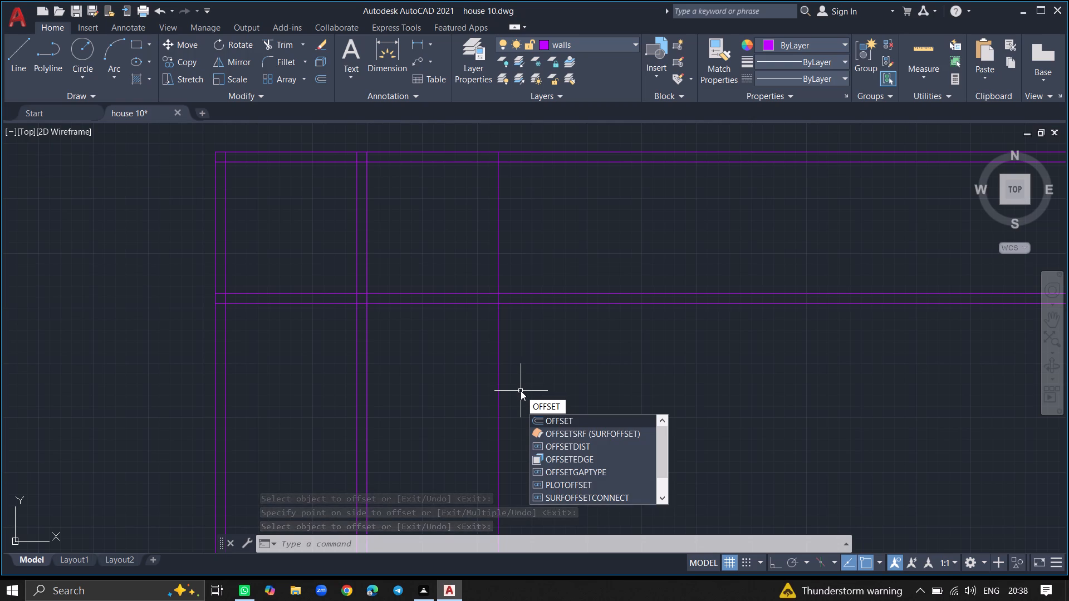
key(Return)
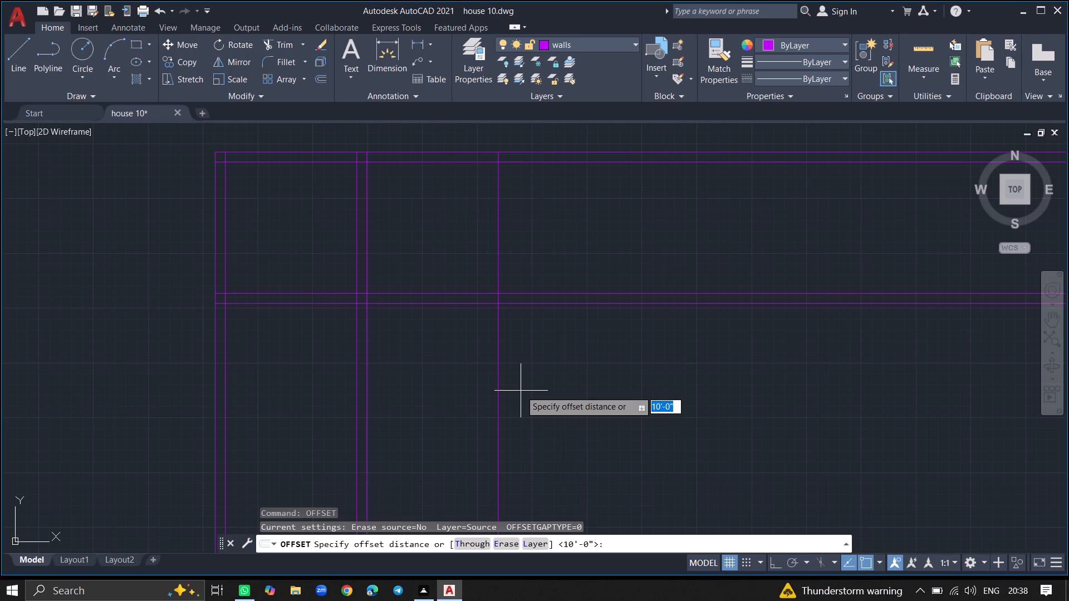
key(9)
key(shift+quotedbl)
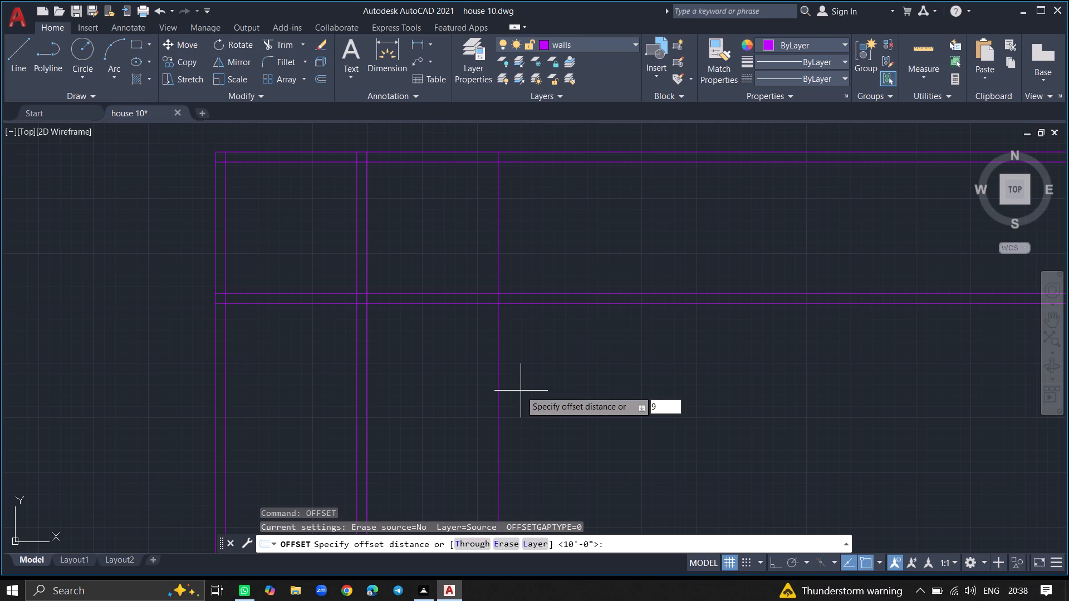
key(Return)
drag(498, 382, 526, 384)
click(526, 384)
key(Return)
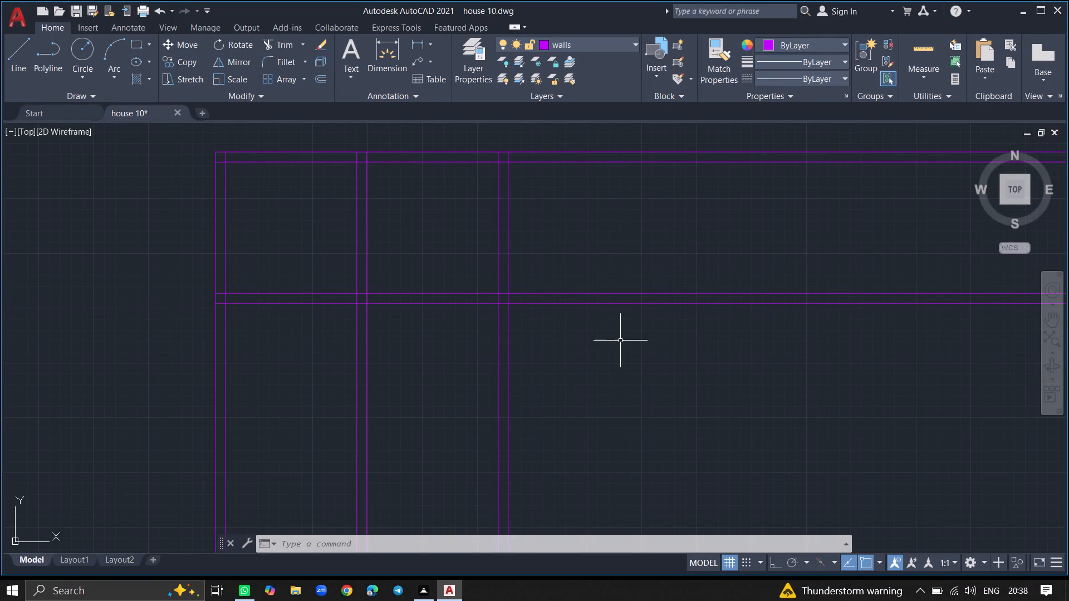
Trim both lines of the interior horizontal wall where they extend right of the second room's right wall.
text(trim)
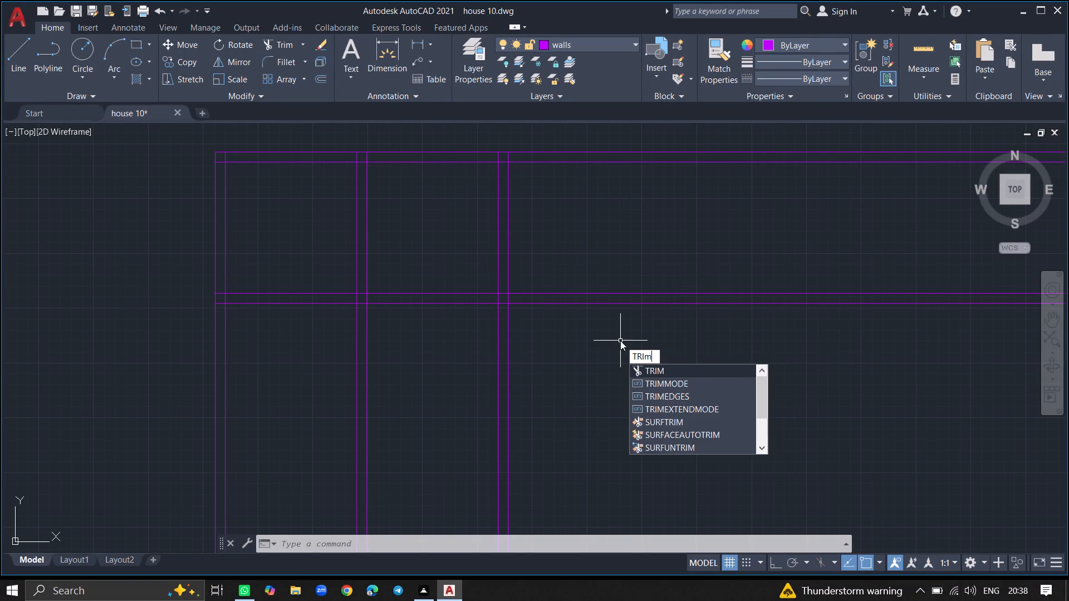
key(Return)
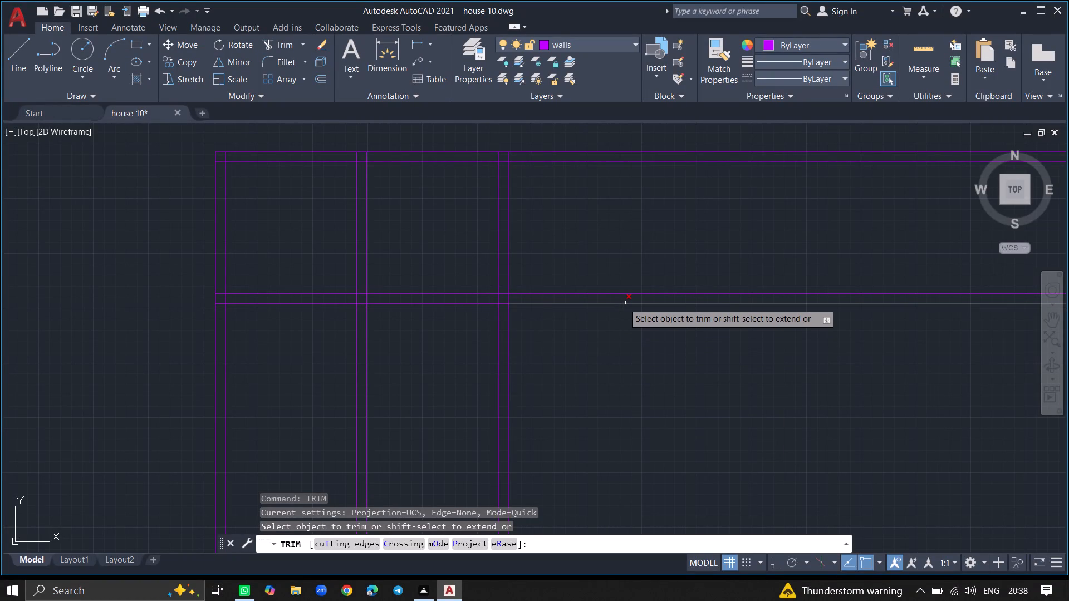
click(624, 303)
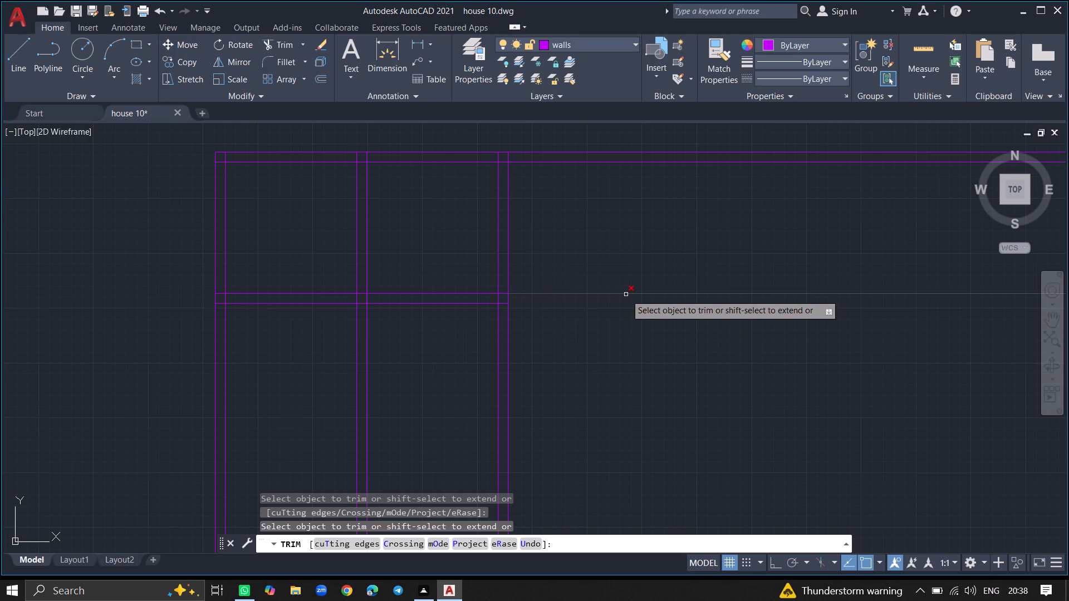
click(626, 294)
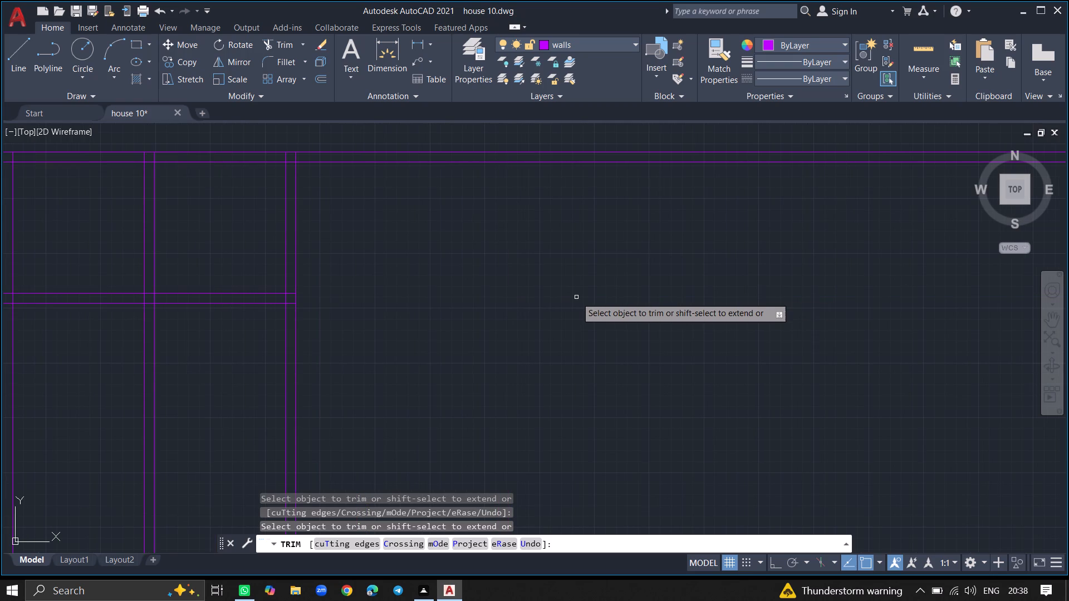
key(Return)
Offset the outer line of the second room's right wall 20' to the right for the next room.
ctrl+scroll(572, 299, down, 6)
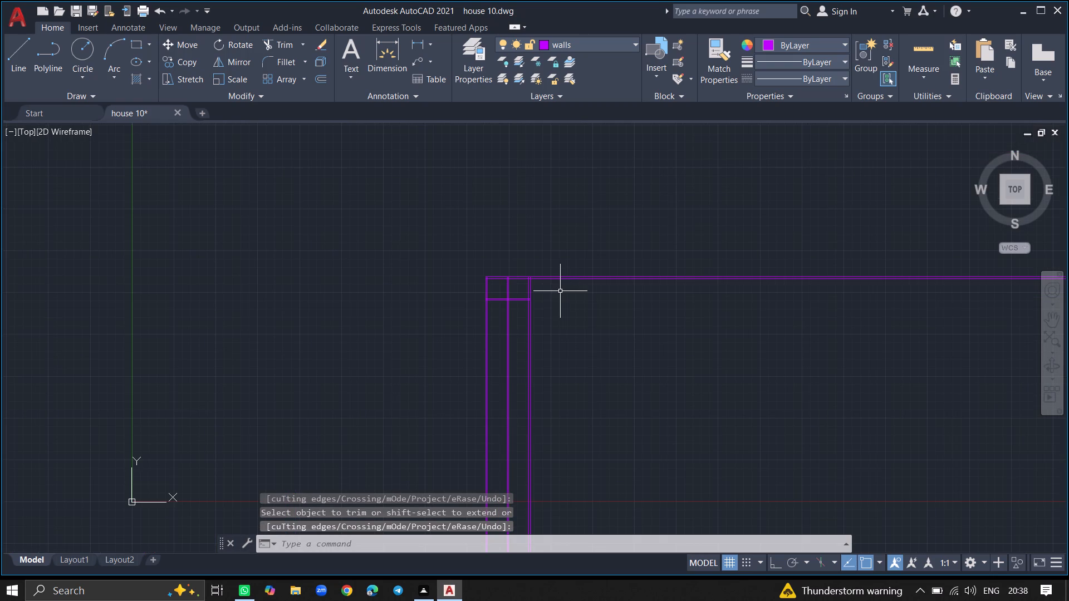
ctrl+scroll(560, 290, up, 3)
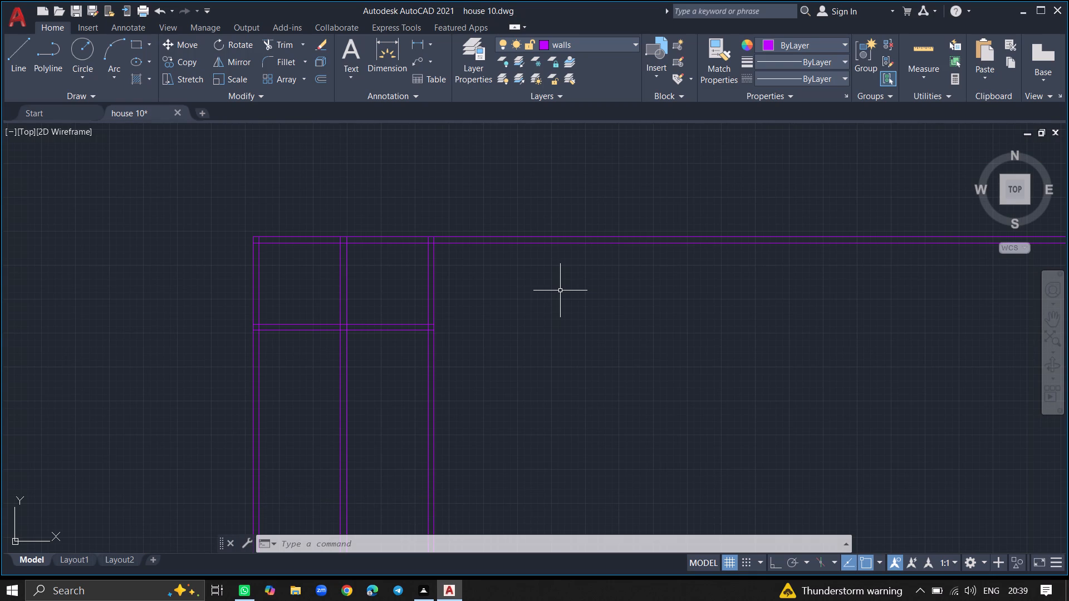
text(offset)
key(Return)
key(2)
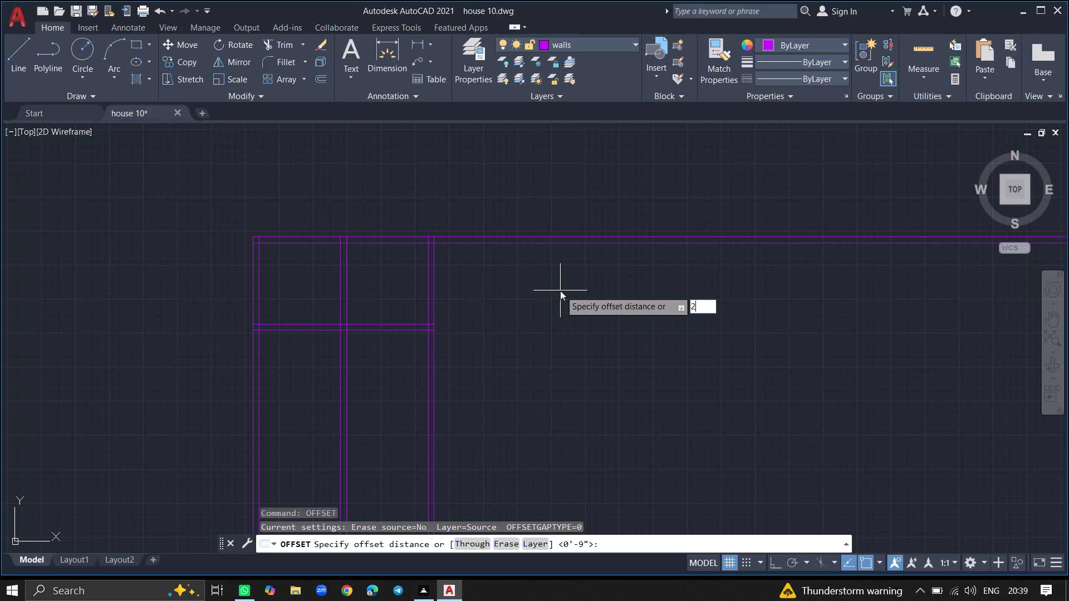
key(0)
key(apostrophe)
key(Return)
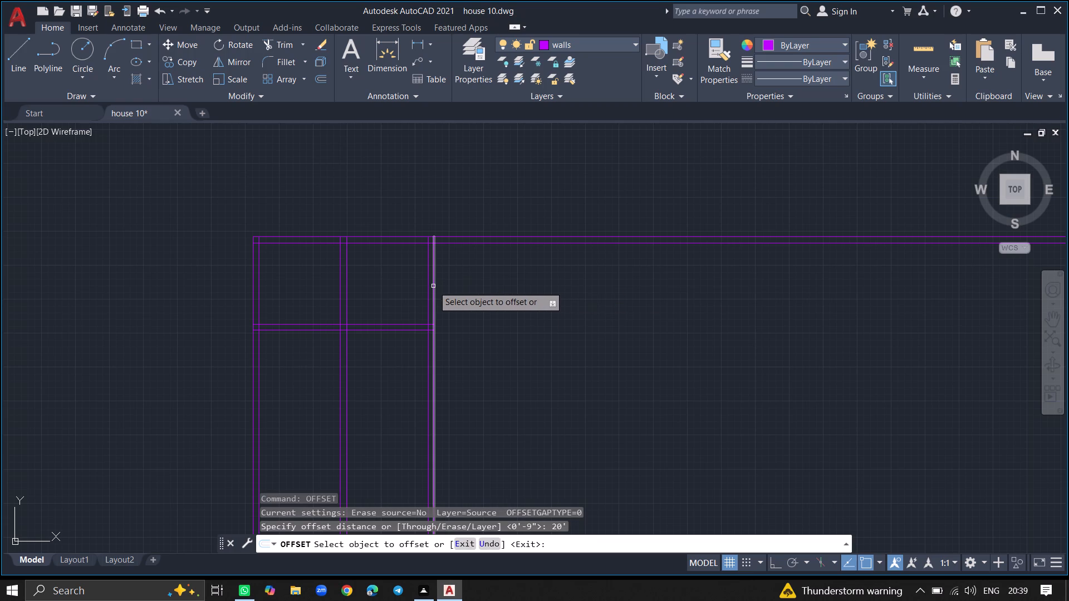
click(433, 286)
click(532, 286)
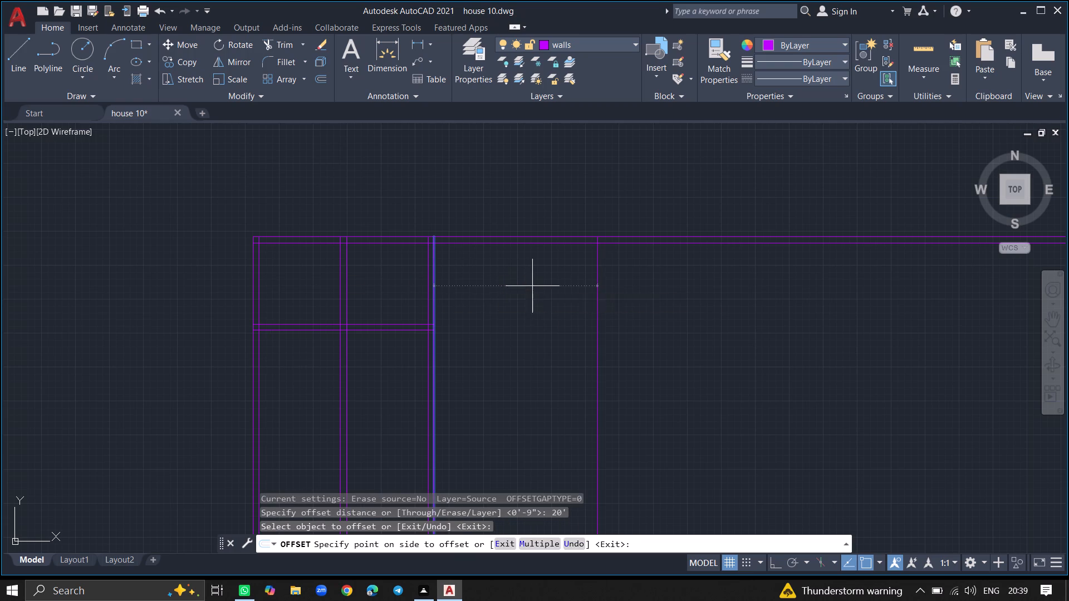
key(Return)
Offset the vertical line at the third room's right side 9" to the right to form its wall.
text(offset)
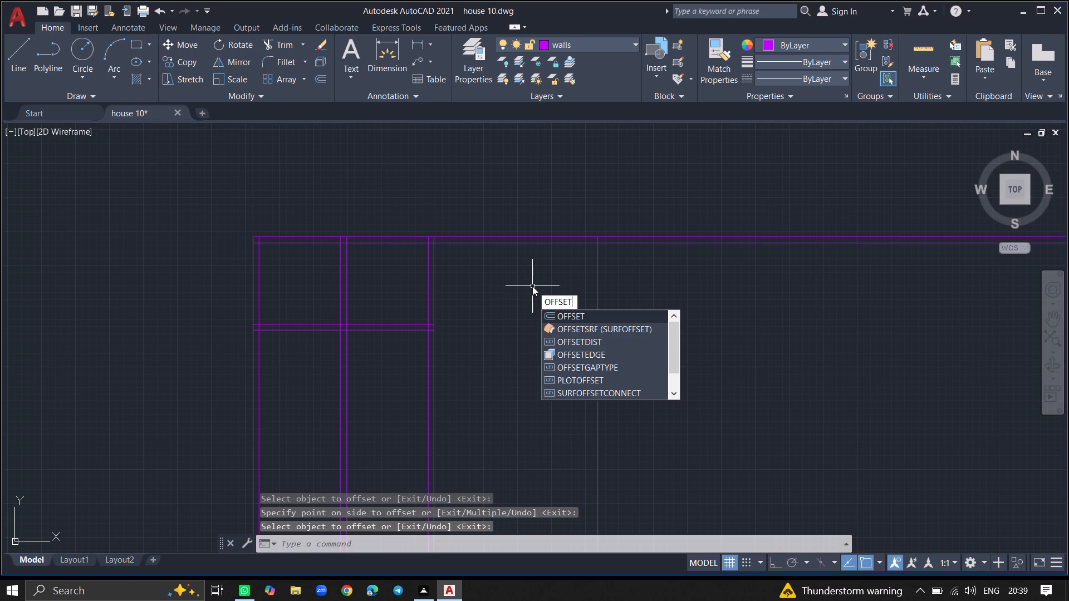
key(Return)
key(9)
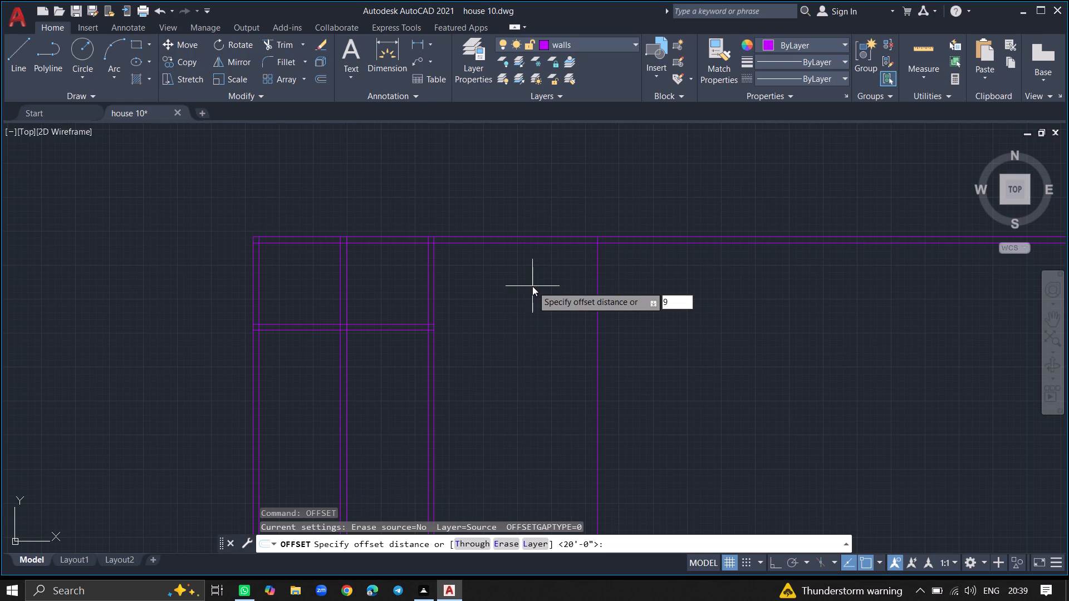
key(shift+quotedbl)
key(Return)
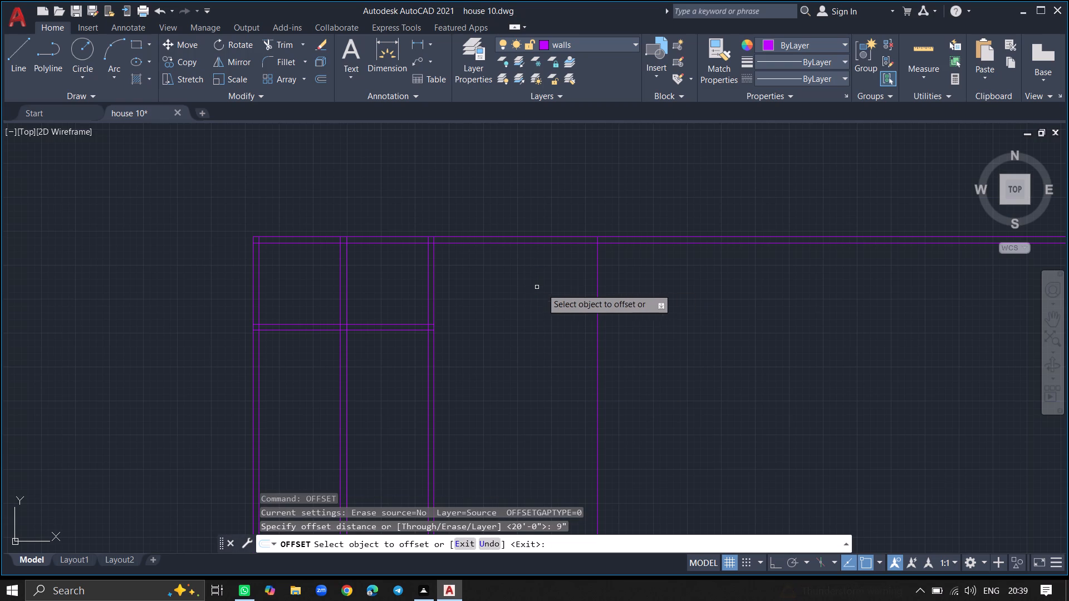
click(596, 293)
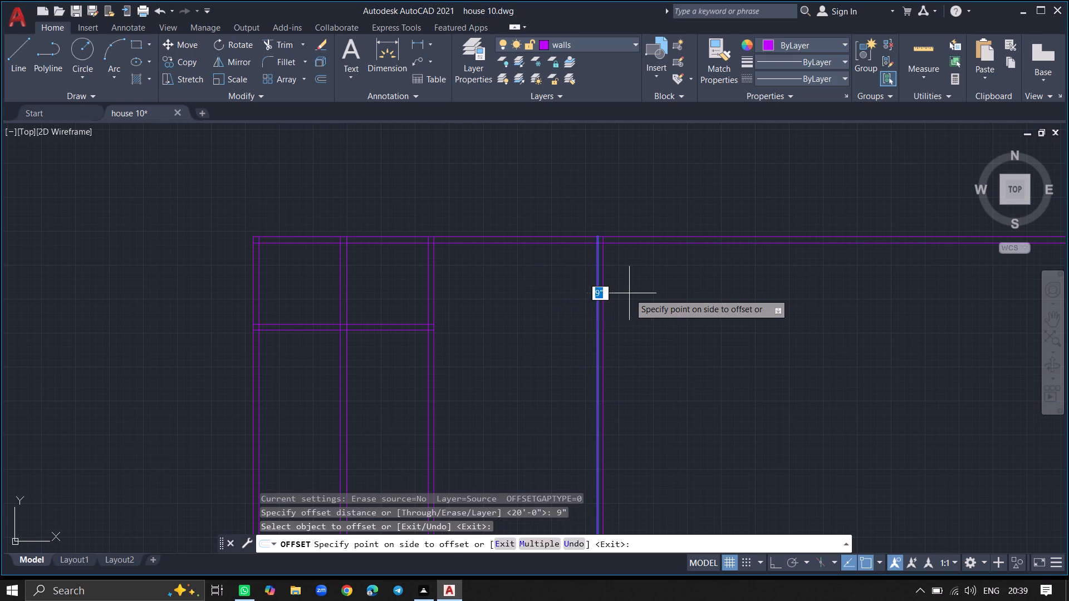
click(638, 293)
key(Return)
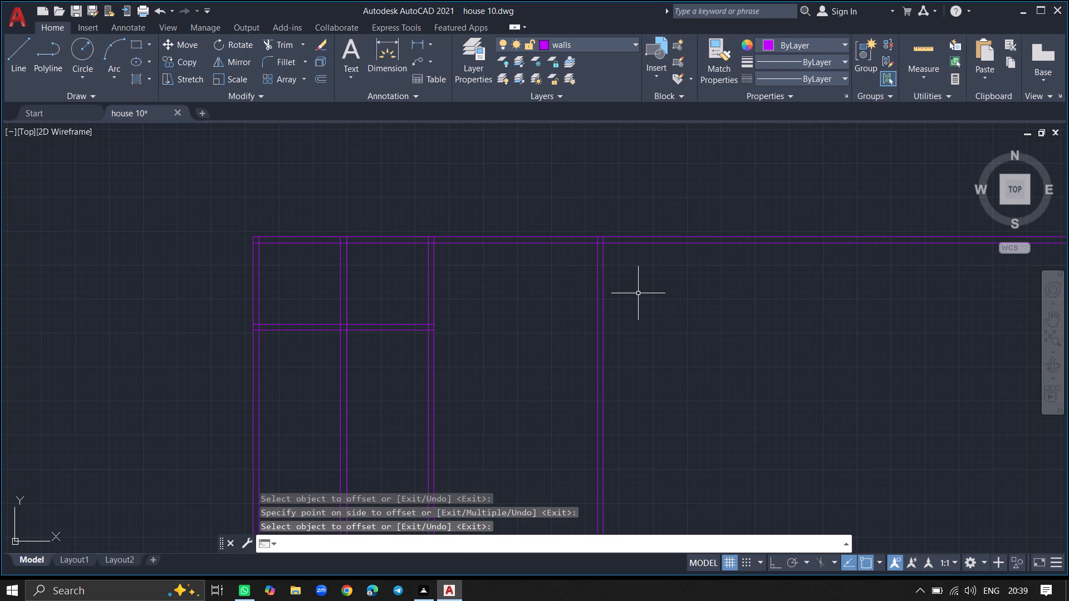
Trim both lines of the top horizontal wall where they extend right of the third room's right wall.
ctrl+scroll(549, 321, down, 3)
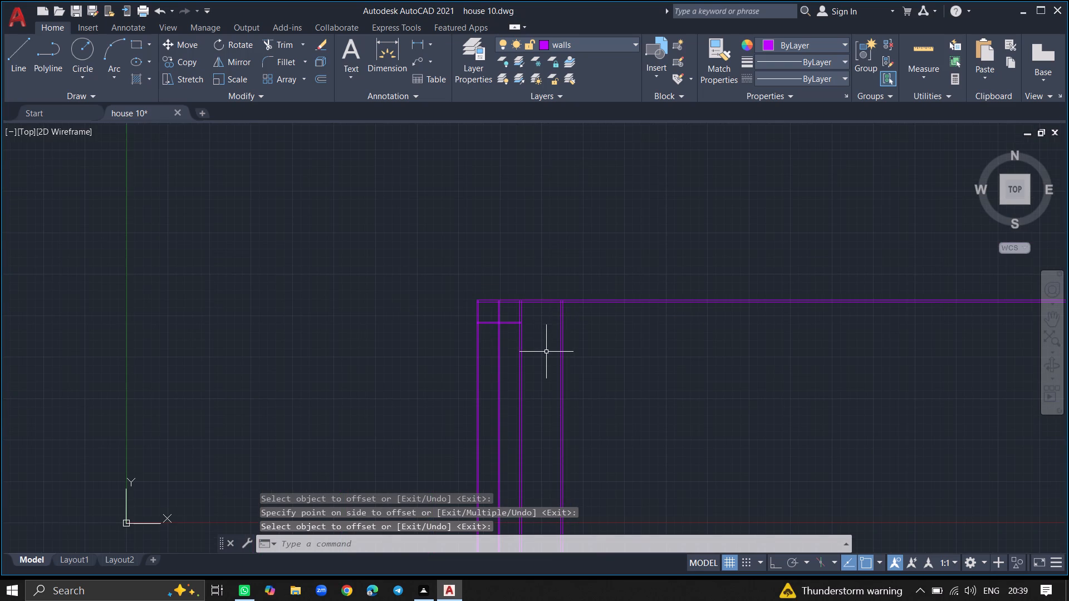
ctrl+scroll(621, 329, up, 3)
text(trim)
key(Return)
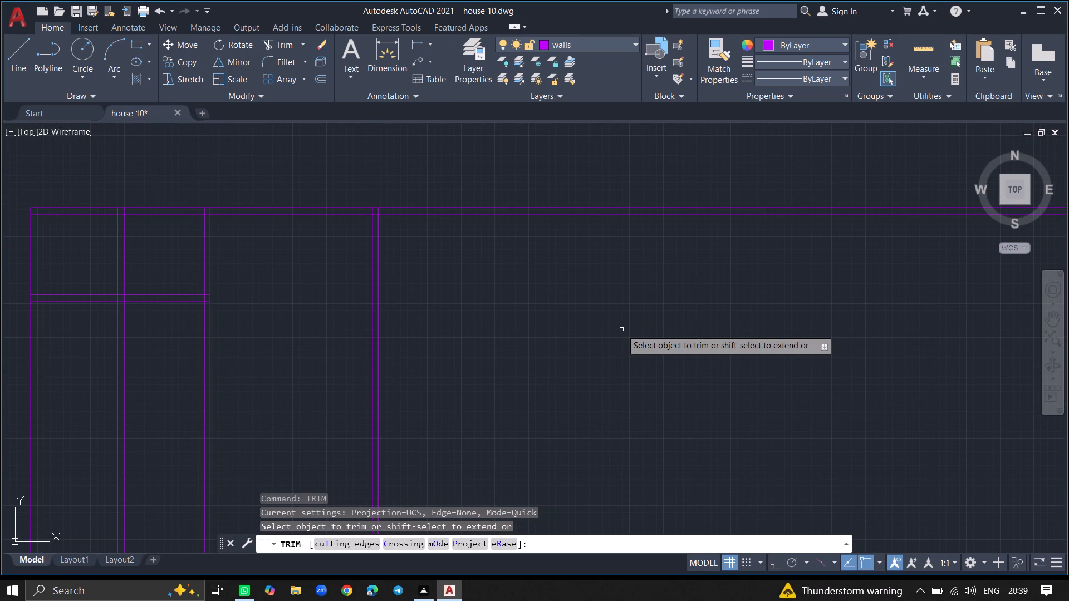
click(589, 207)
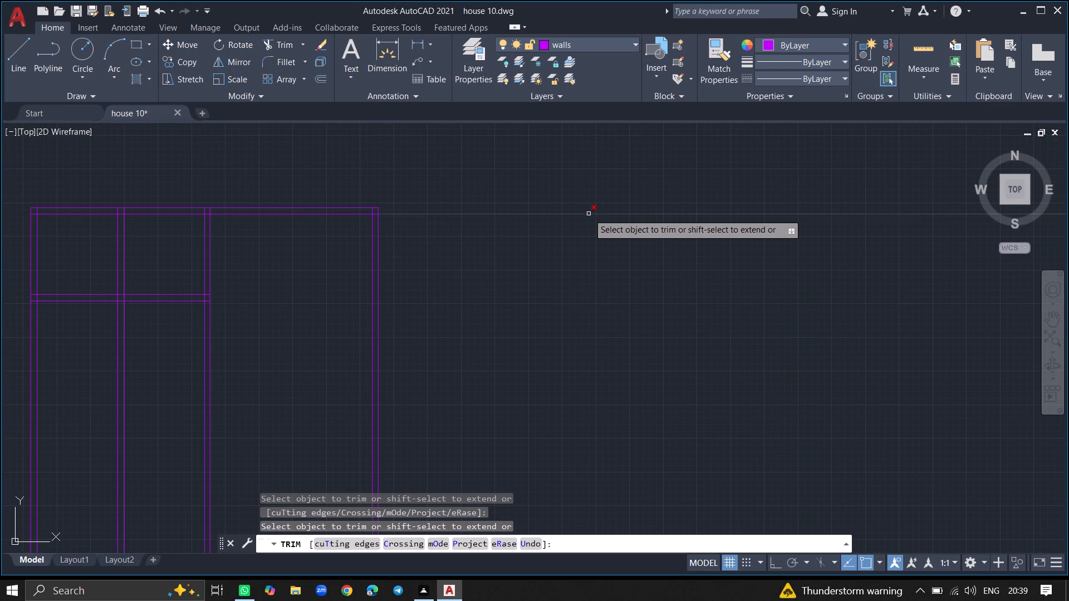
click(589, 214)
key(Return)
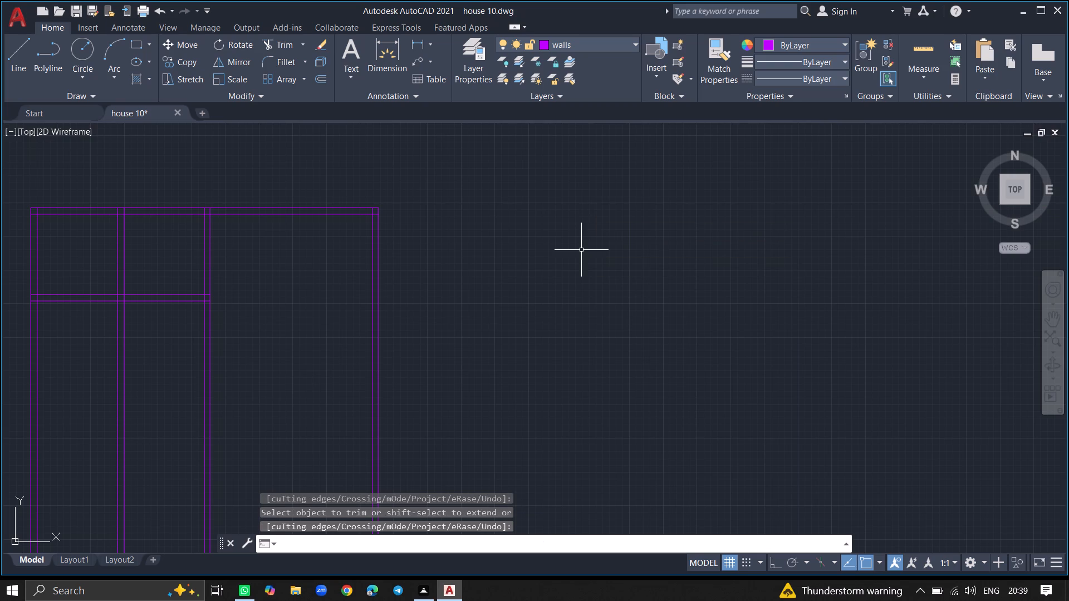
Offset the inner line of the top horizontal wall 29'6" downward.
ctrl+scroll(581, 250, down, 2)
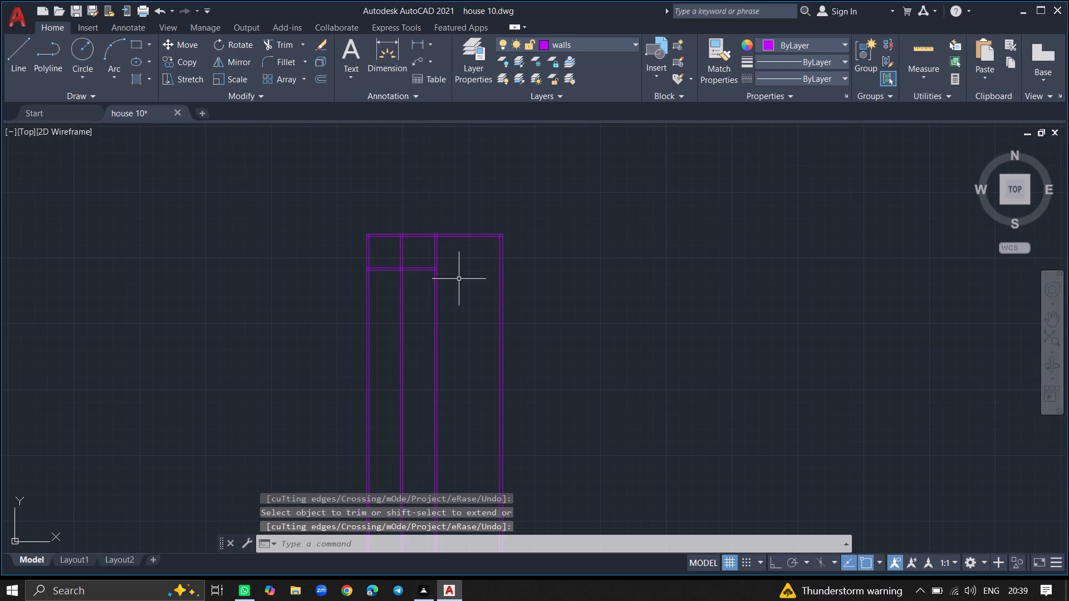
ctrl+scroll(435, 305, up, 2)
ctrl+scroll(435, 305, down, 1)
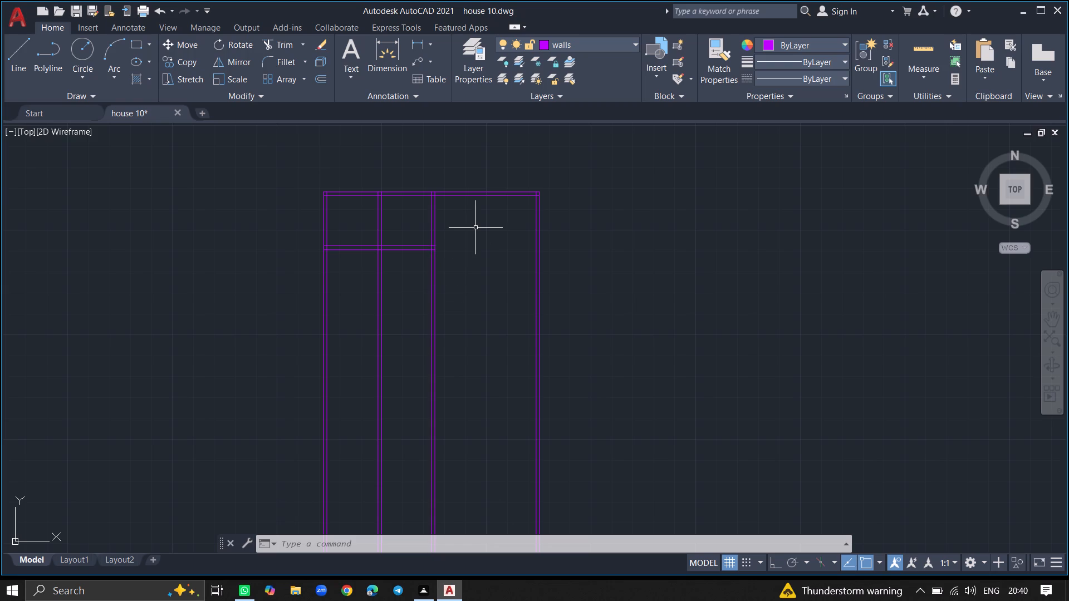
text(offse)
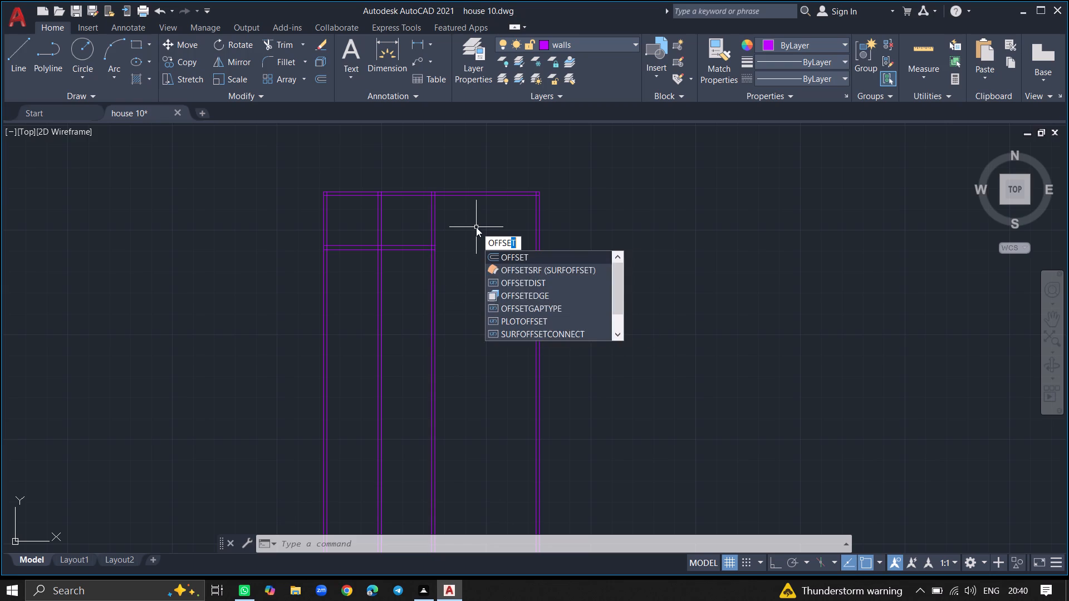
key(t)
key(Return)
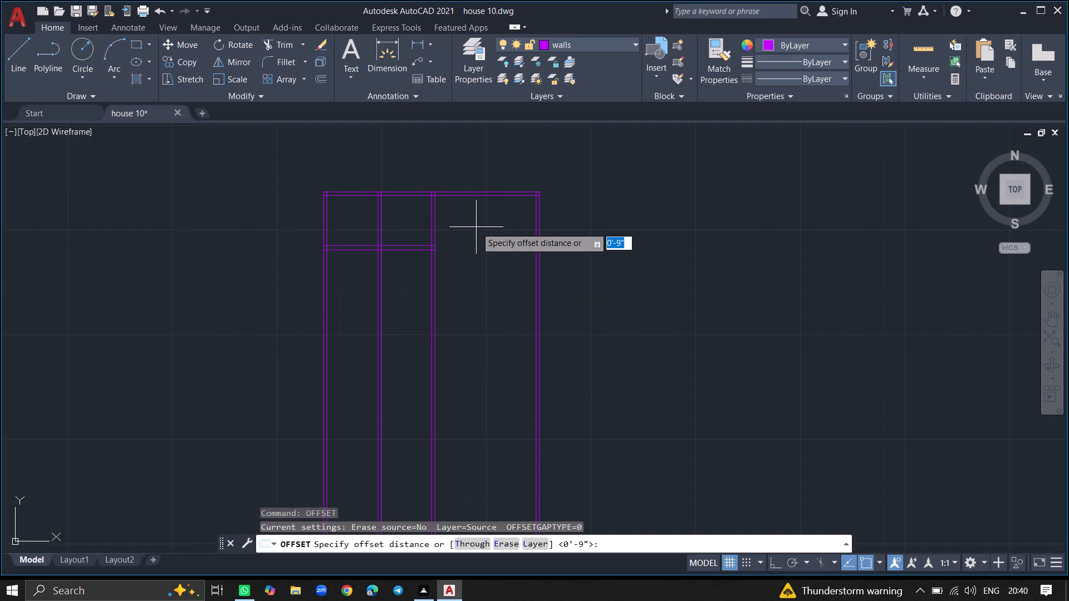
key(2)
key(9)
key(apostrophe)
key(6)
key(shift+quotedbl)
key(Return)
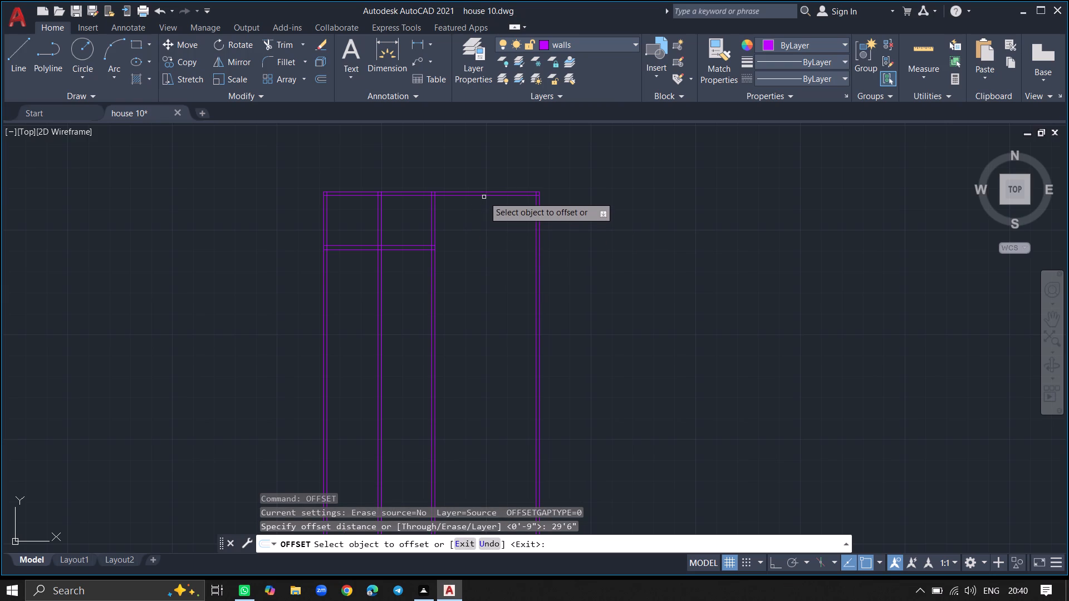
click(484, 196)
click(485, 269)
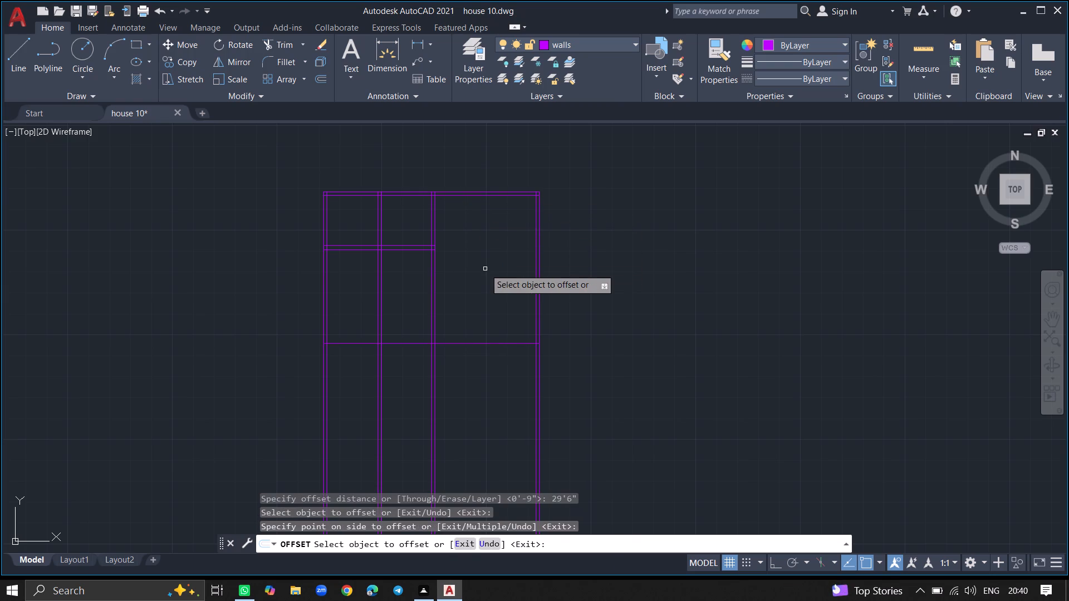
key(Return)
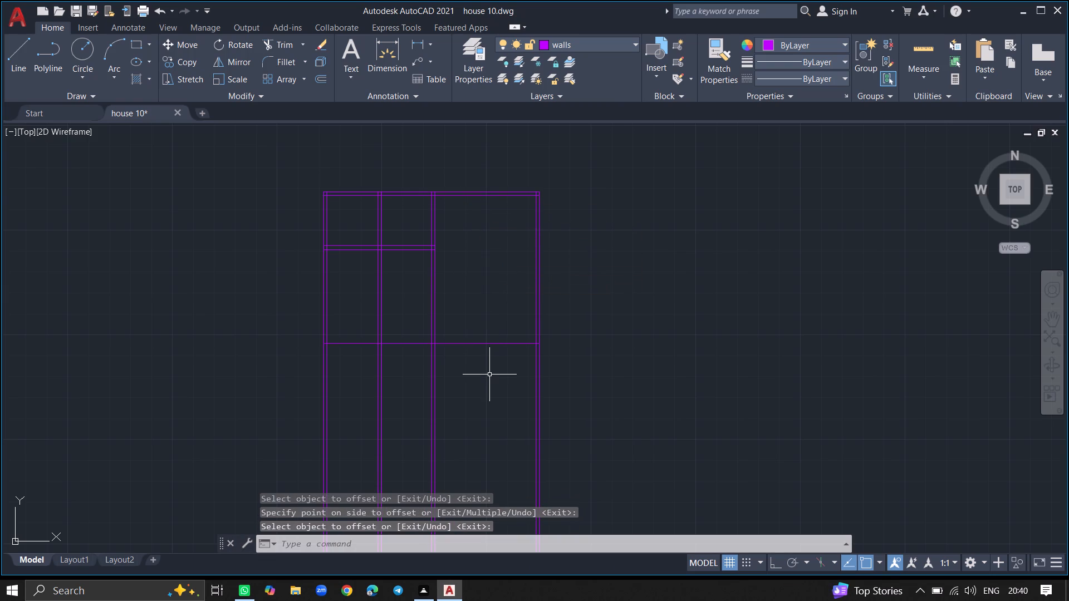
Offset the lower horizontal line spanning all three rooms 9" downward to form a wall.
text(offset)
key(Return)
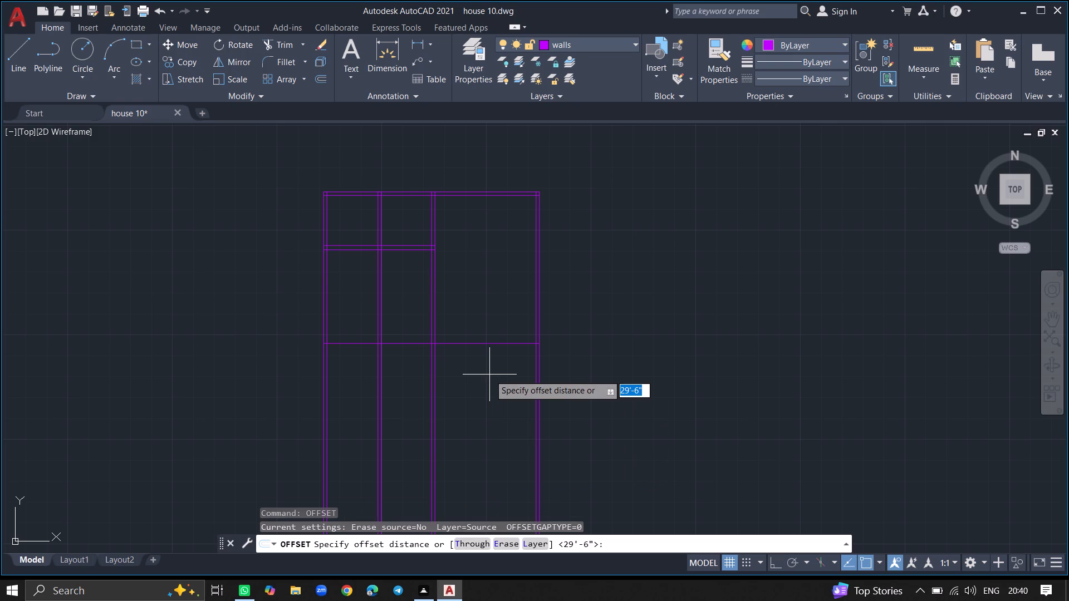
key(9)
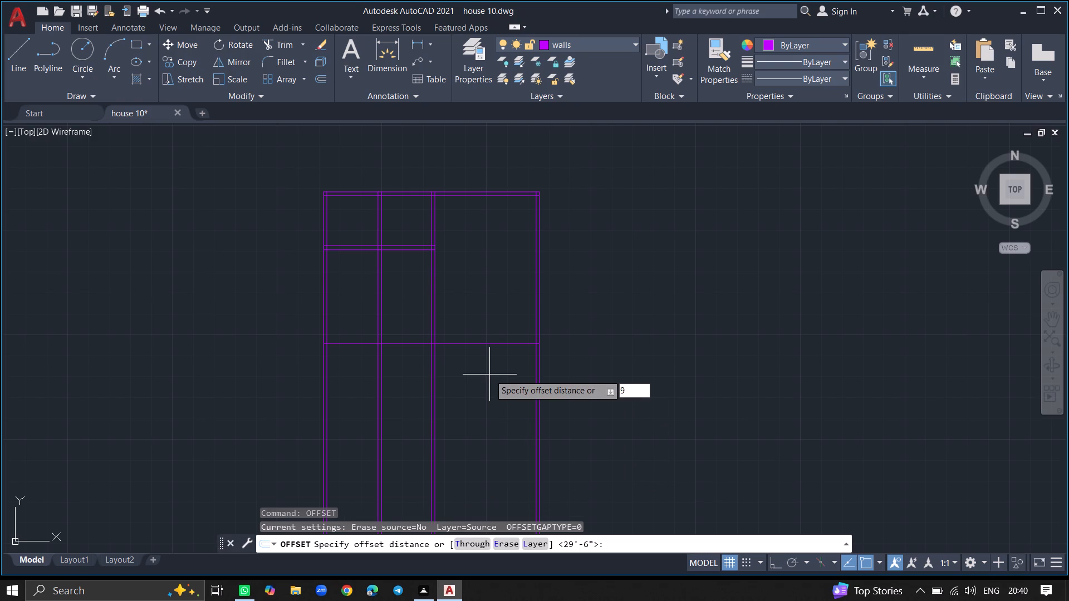
key(shift+quotedbl)
key(Return)
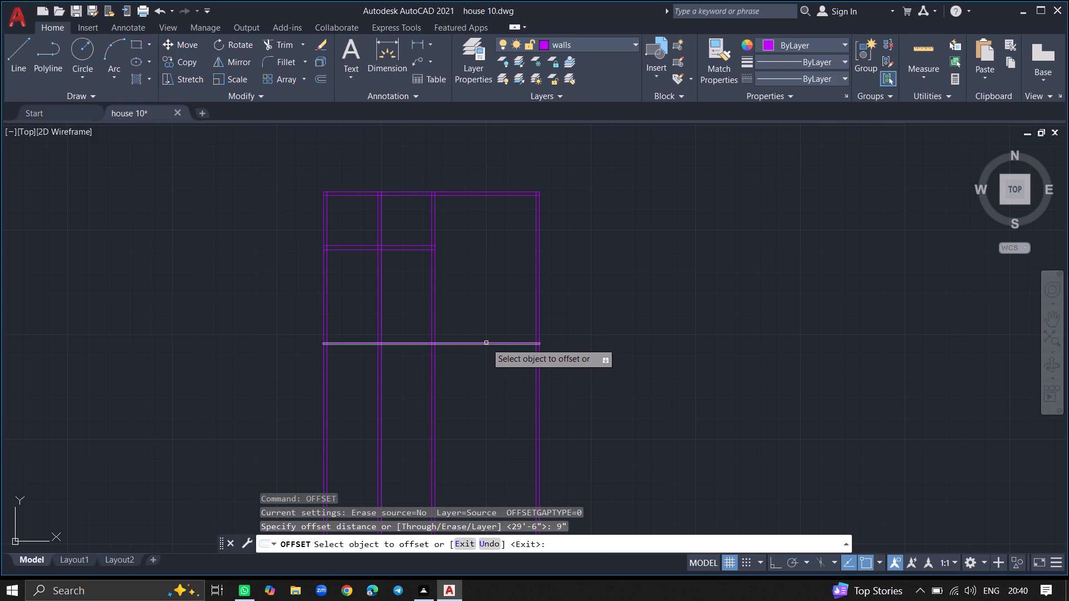
click(486, 343)
click(482, 387)
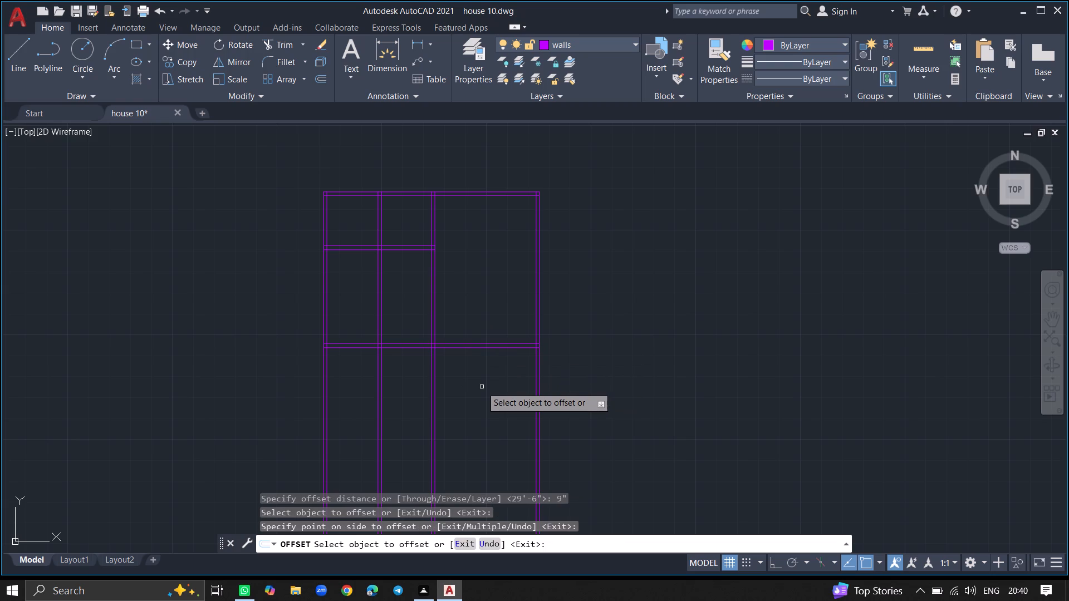
key(Return)
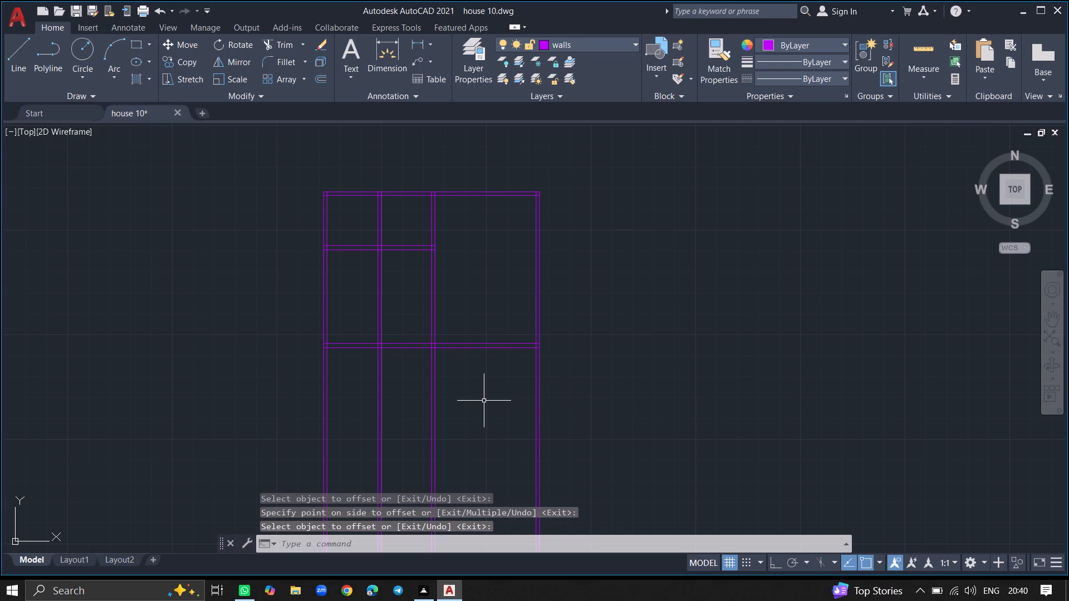
Offset the inner line of the leftmost vertical wall 7' to the right.
ctrl+scroll(484, 401, down, 3)
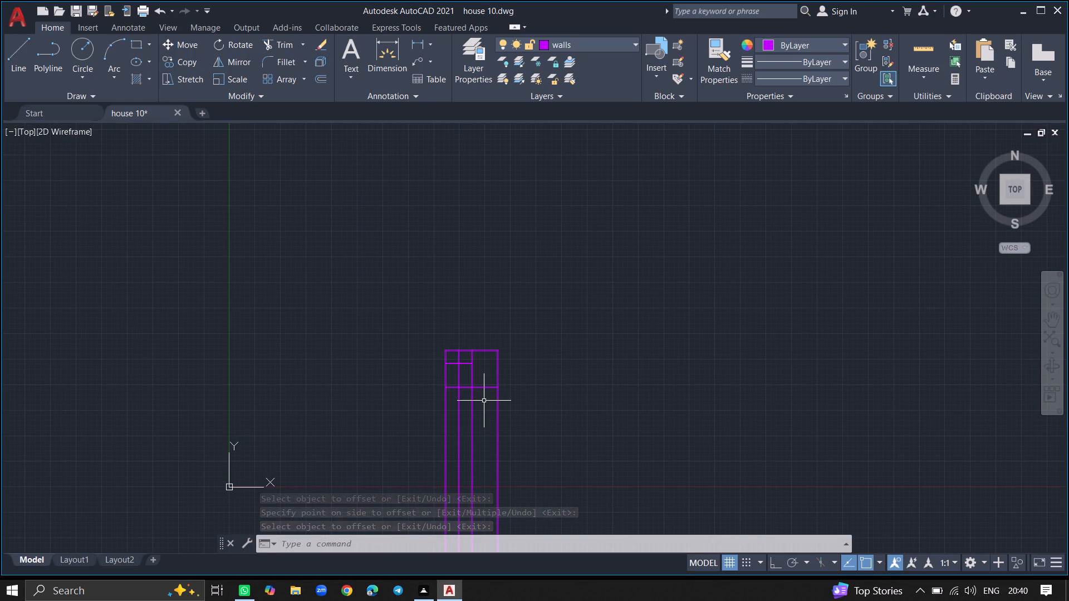
ctrl+scroll(449, 372, up, 4)
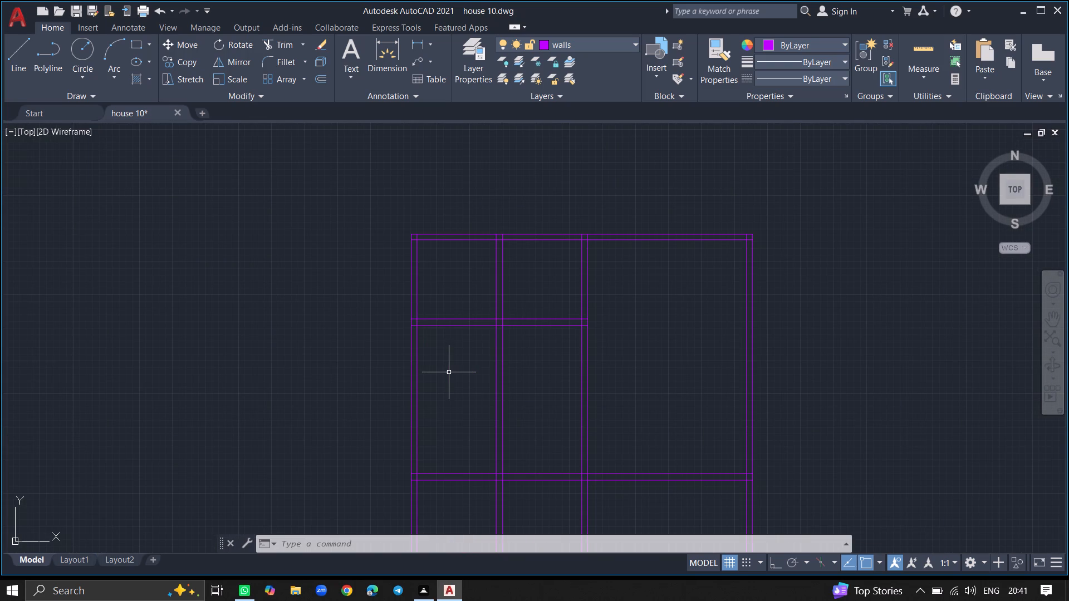
text(offset)
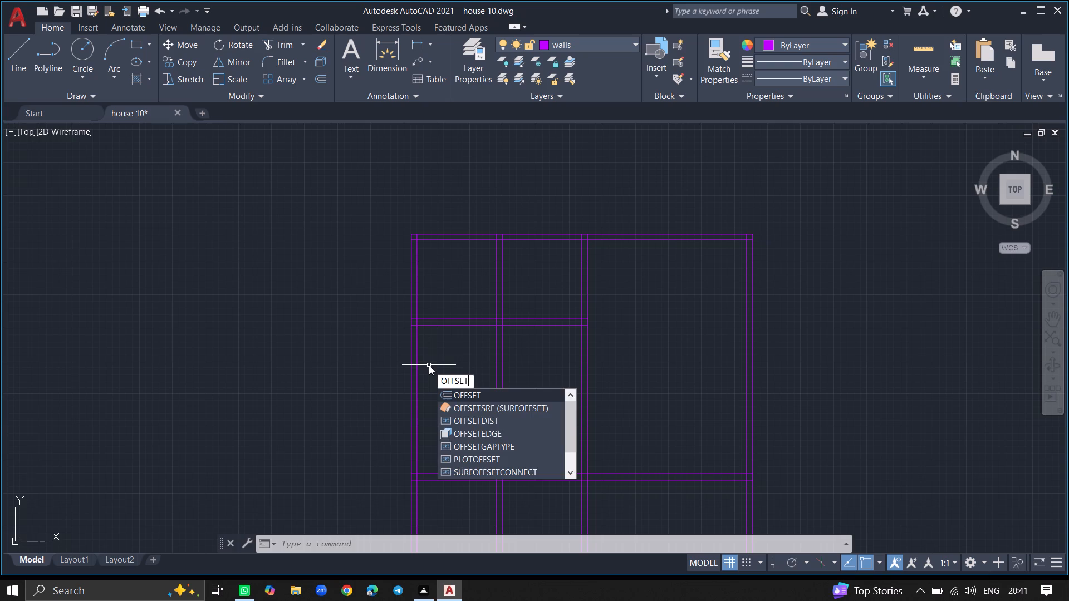
key(Return)
ctrl+scroll(429, 365, up, 6)
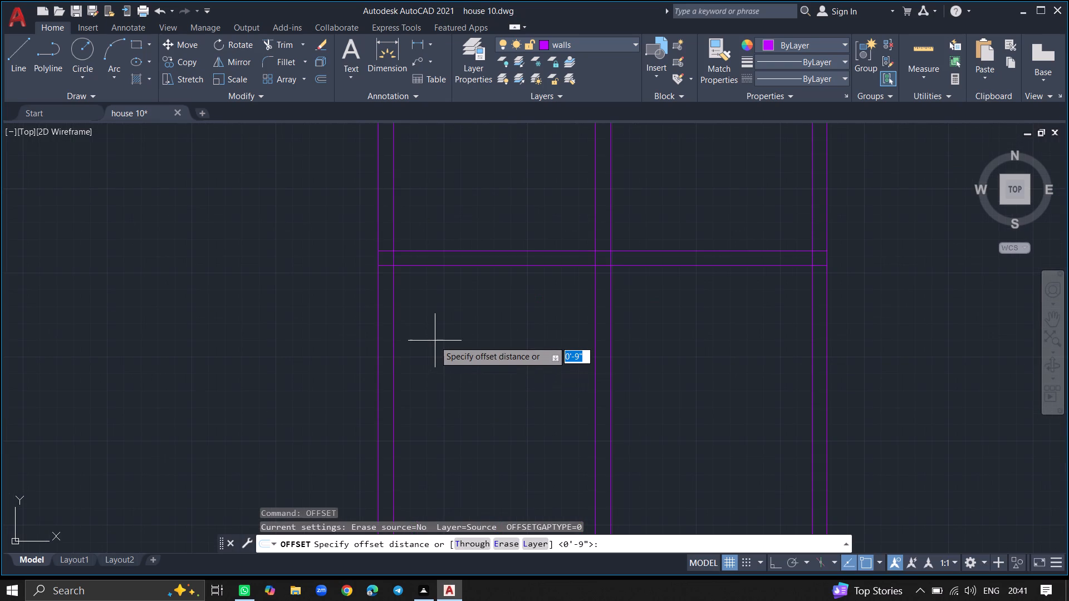
key(7)
key(apostrophe)
key(Return)
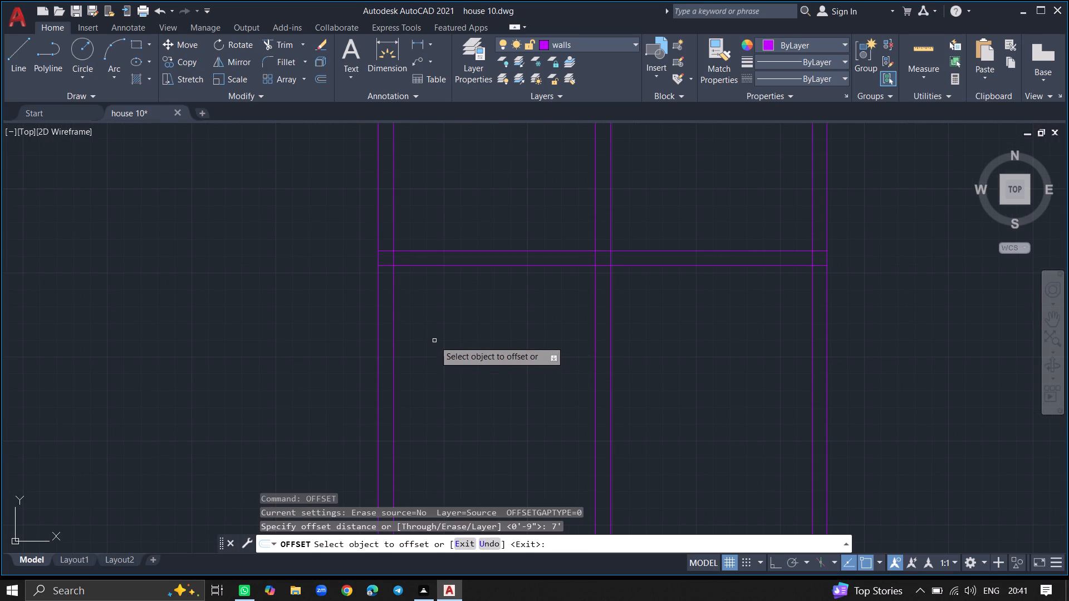
click(392, 358)
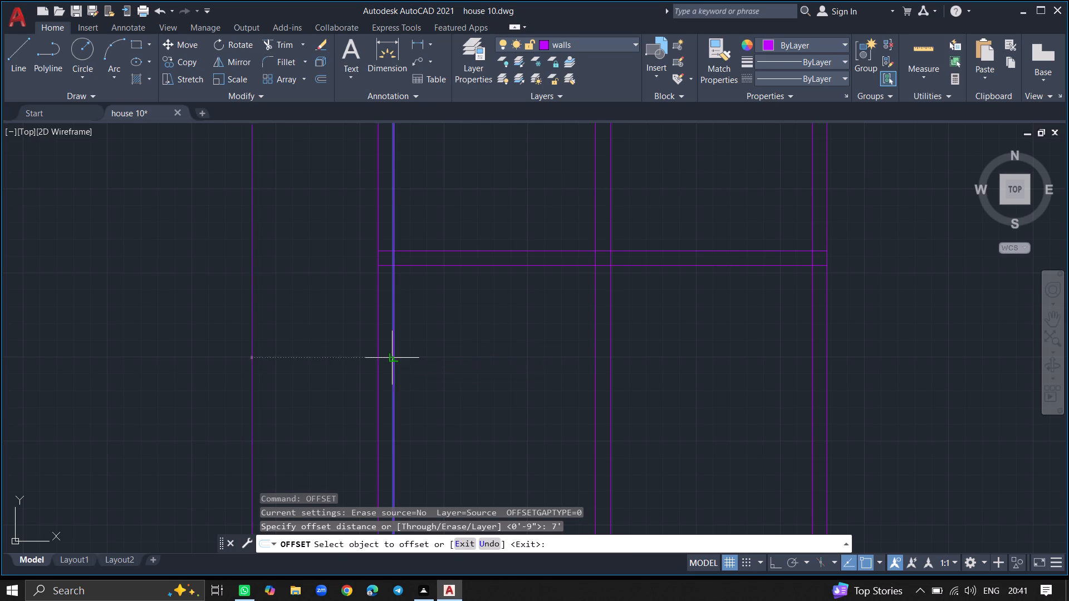
click(489, 368)
key(Return)
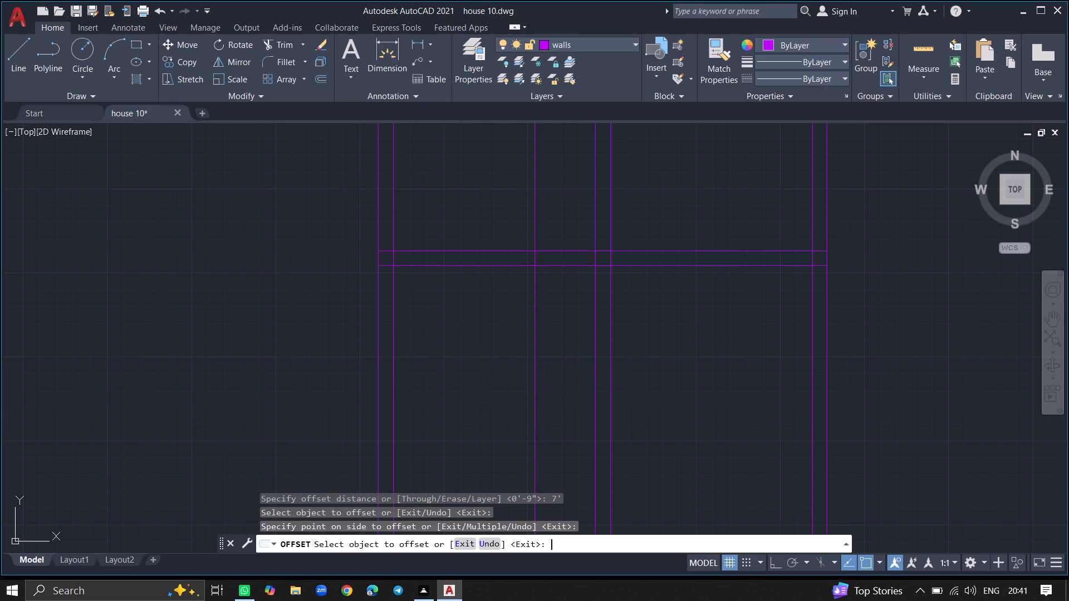
Offset the single vertical line between the leftmost wall and first dividing wall 9" to the right to form a wall.
key(o)
text(ffset)
key(Return)
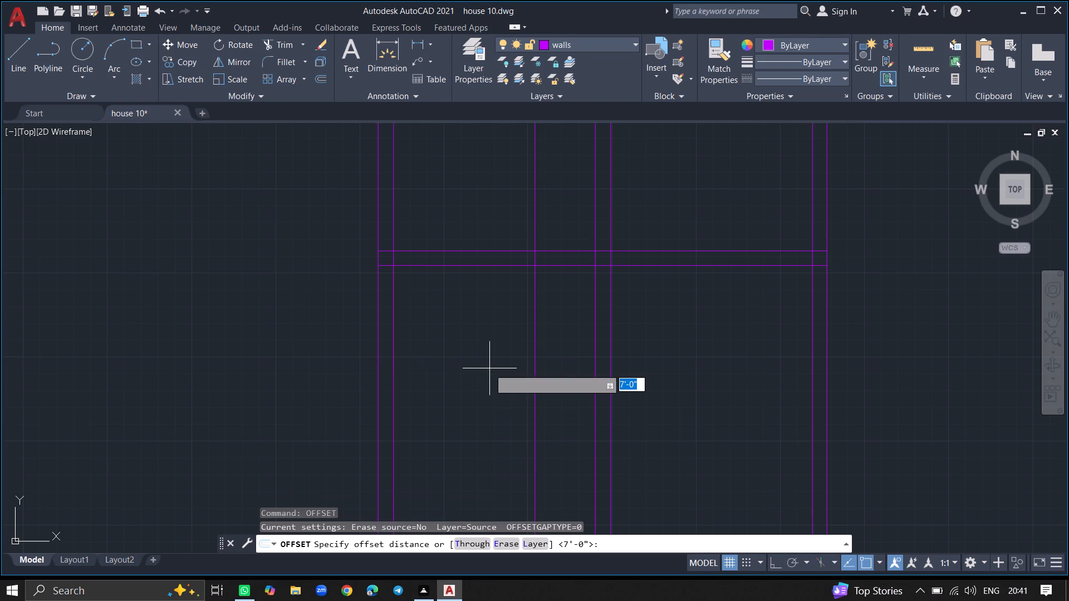
text(9")
key(Return)
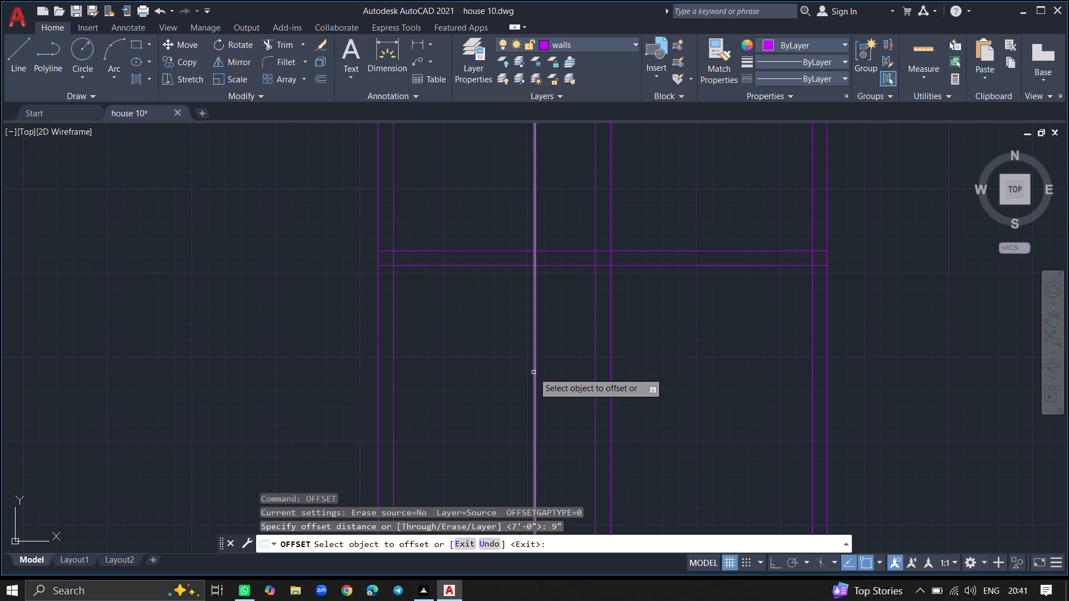
click(533, 372)
click(555, 375)
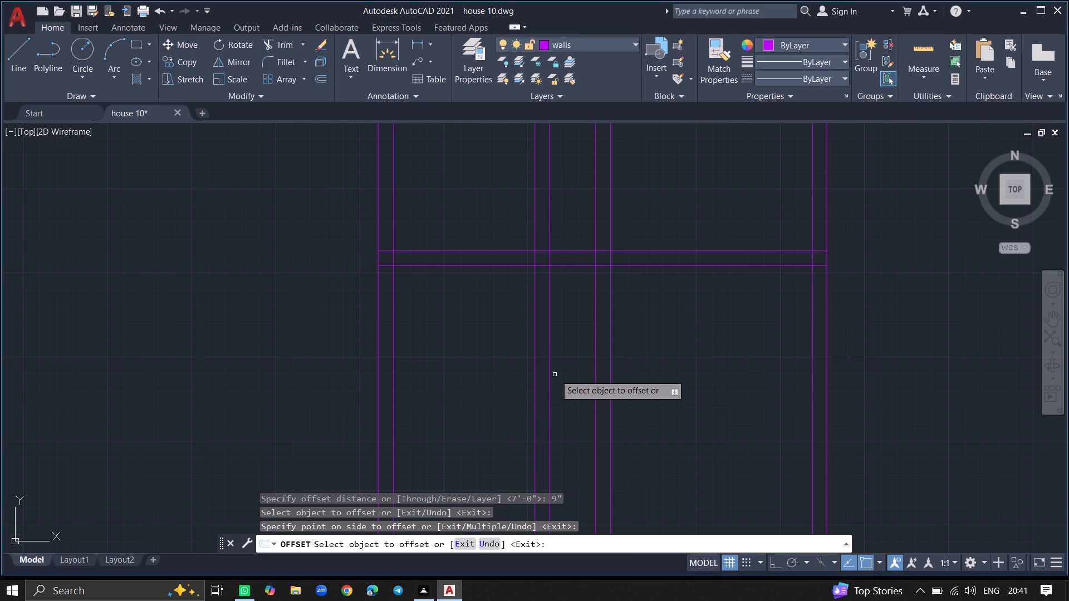
key(Return)
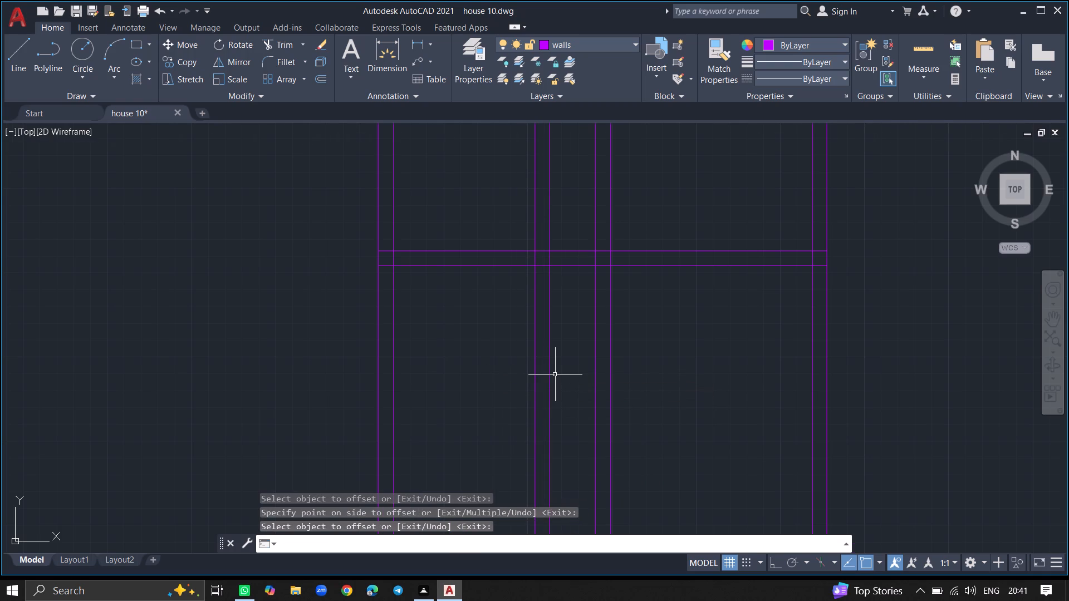
Trim both lines of the second vertical dividing wall between the upper and lower horizontal walls.
ctrl+scroll(555, 375, down, 2)
text(trim)
key(Return)
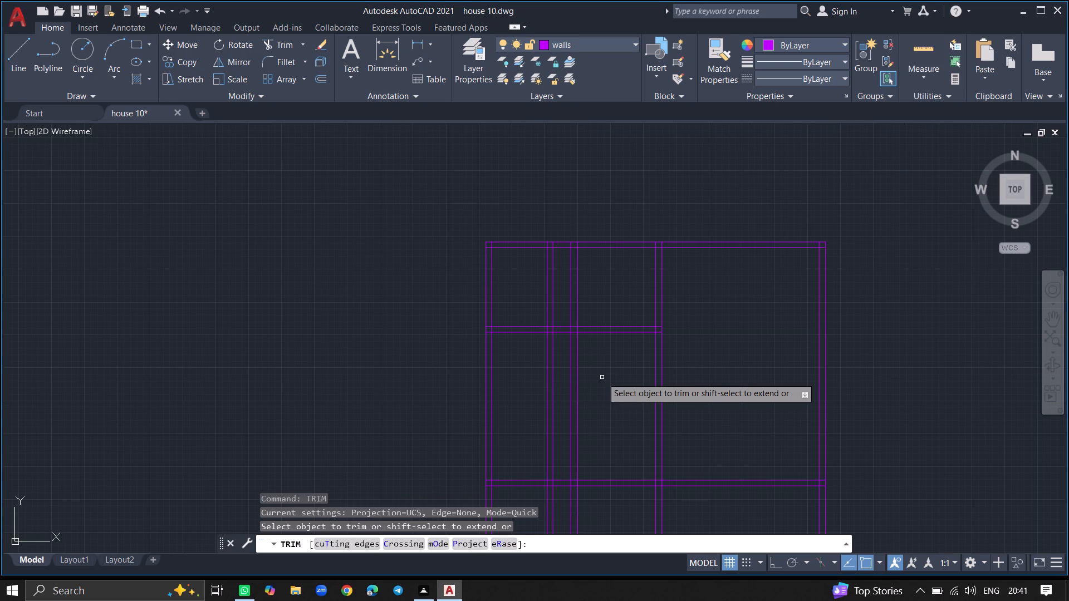
click(576, 387)
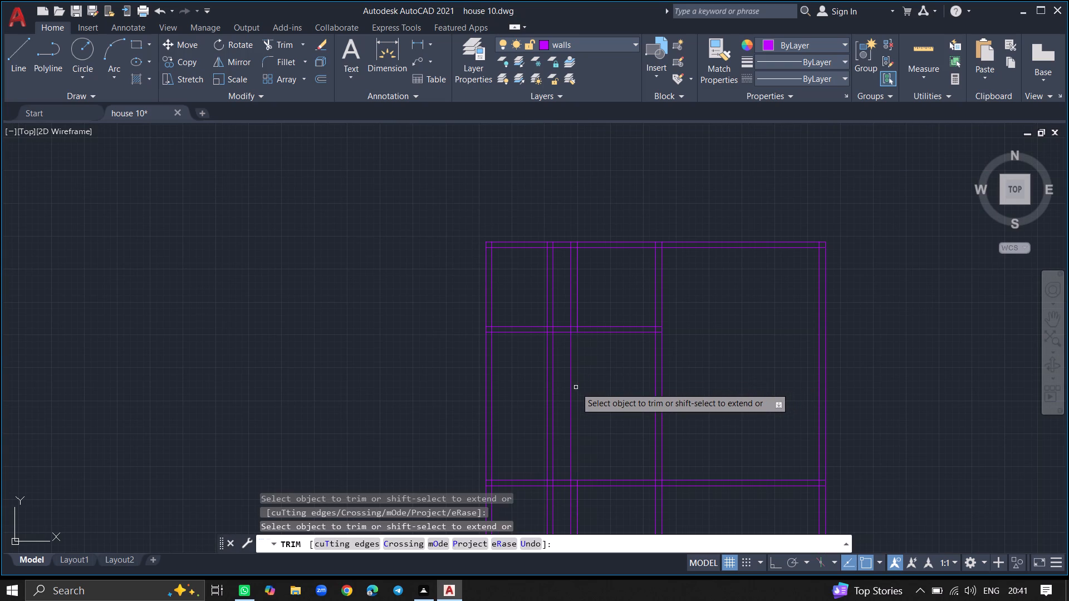
click(571, 386)
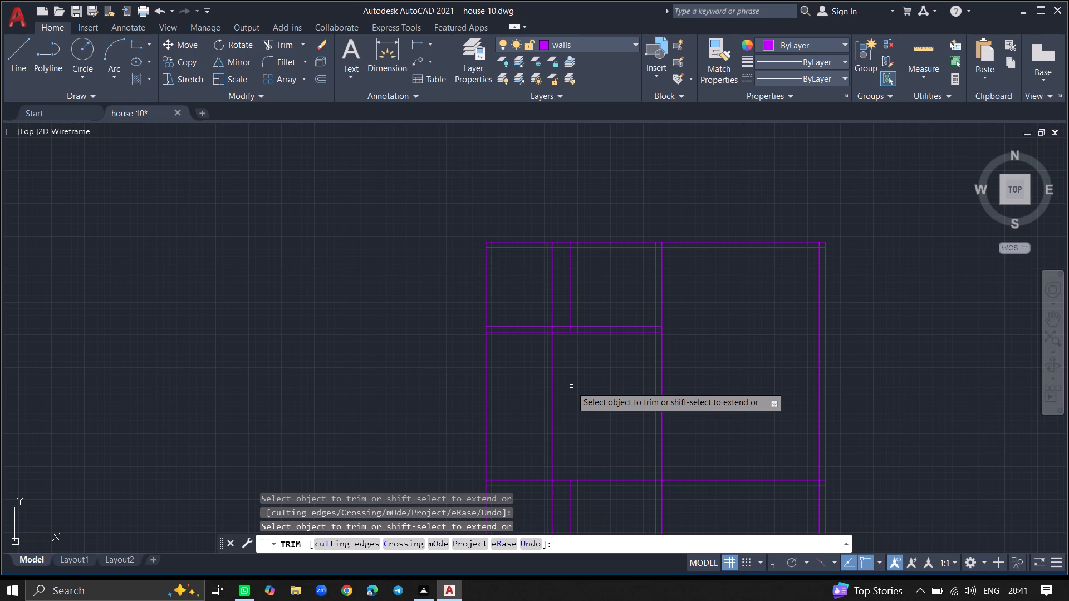
key(Return)
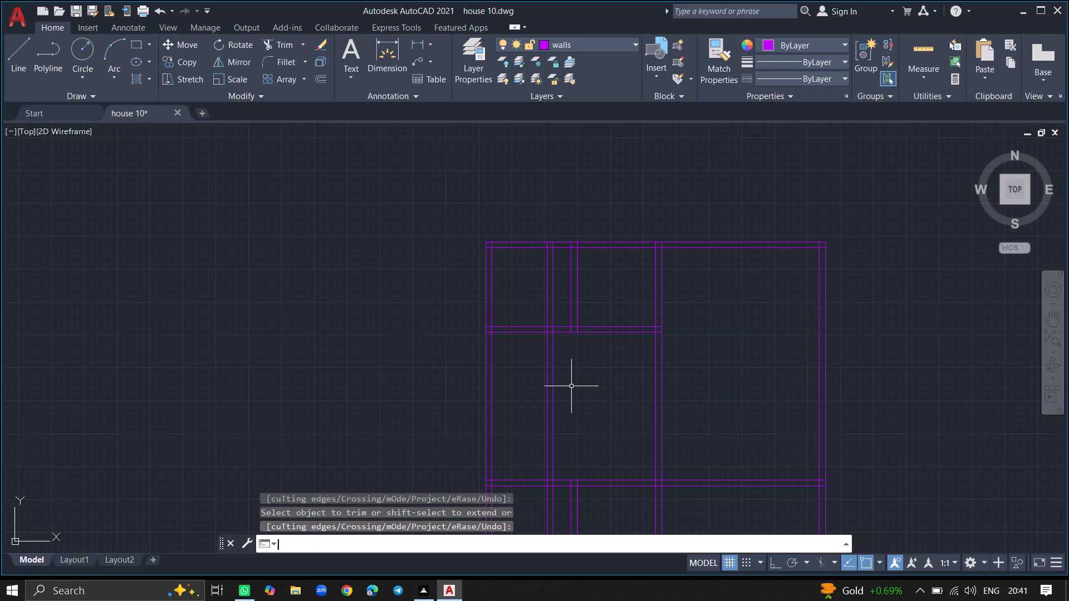
Offset the lower line of the upper interior horizontal wall 4' downward.
text(offset)
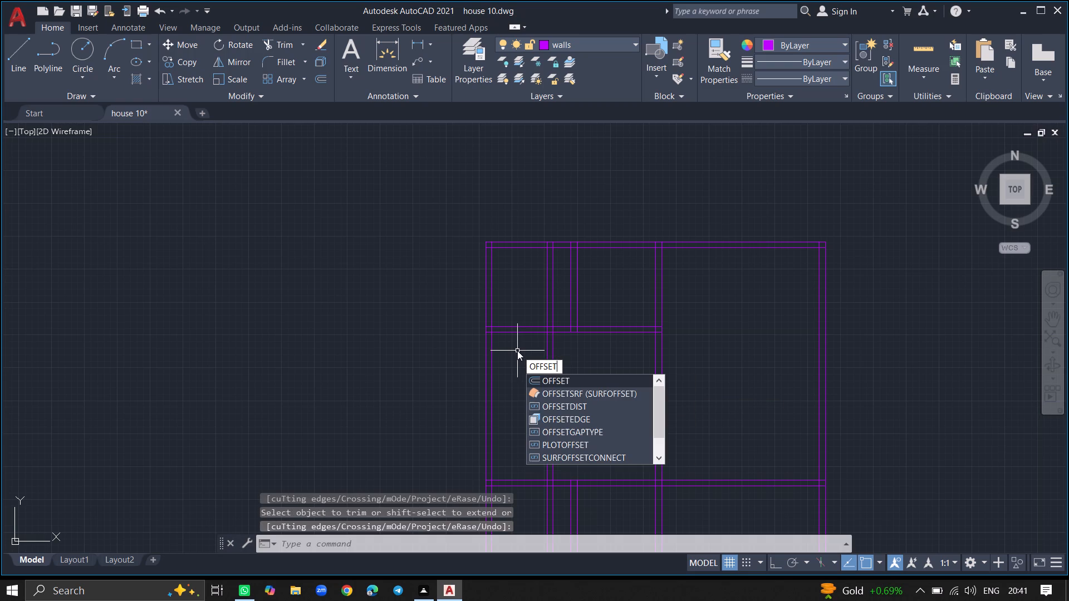
key(Return)
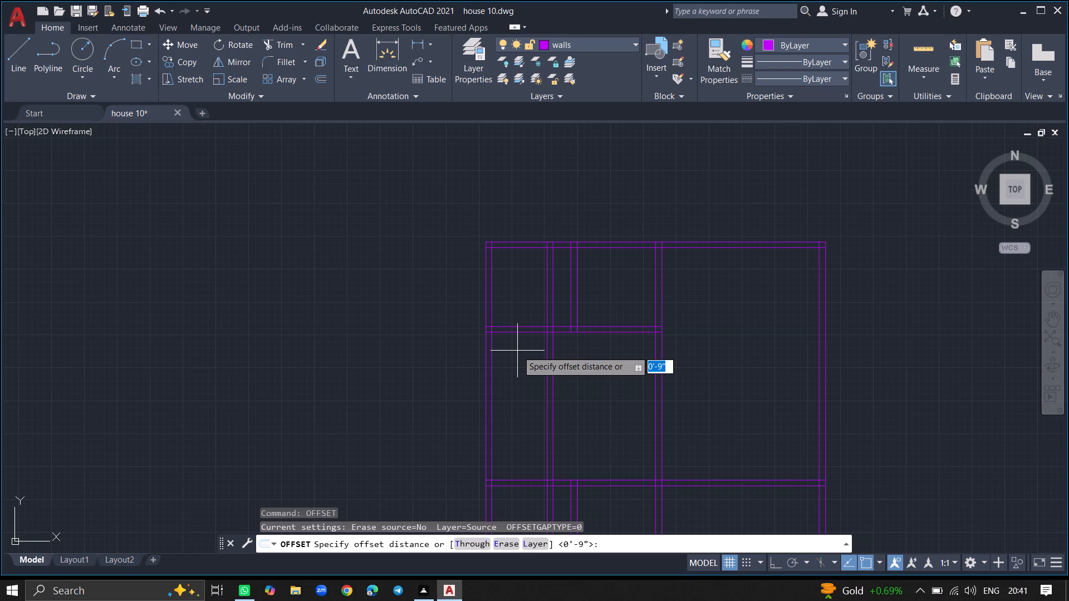
text(4')
key(Return)
ctrl+scroll(517, 351, up, 1)
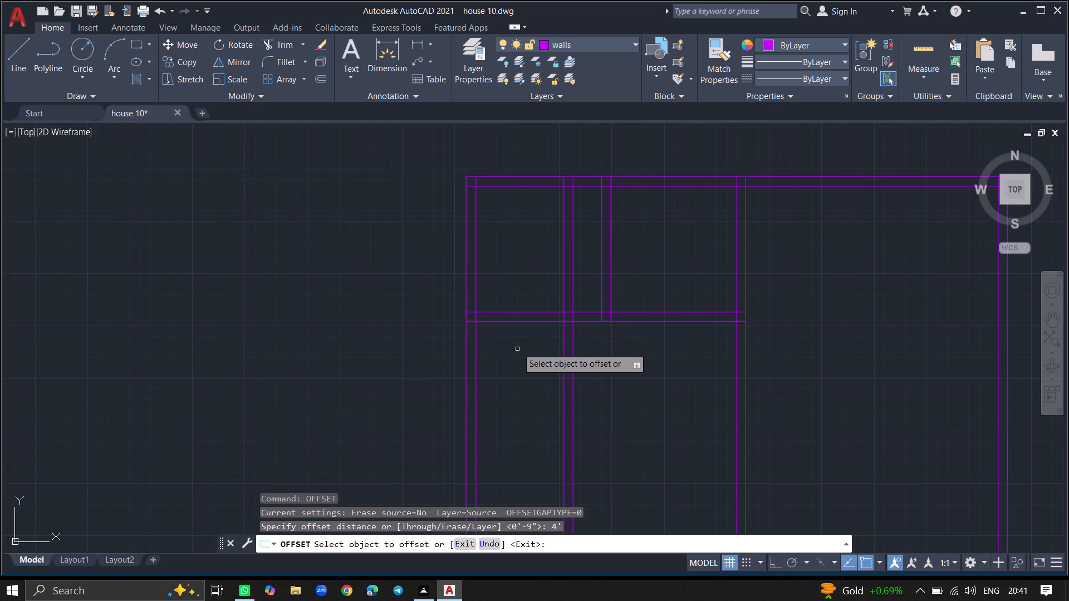
drag(517, 321, 518, 382)
click(518, 382)
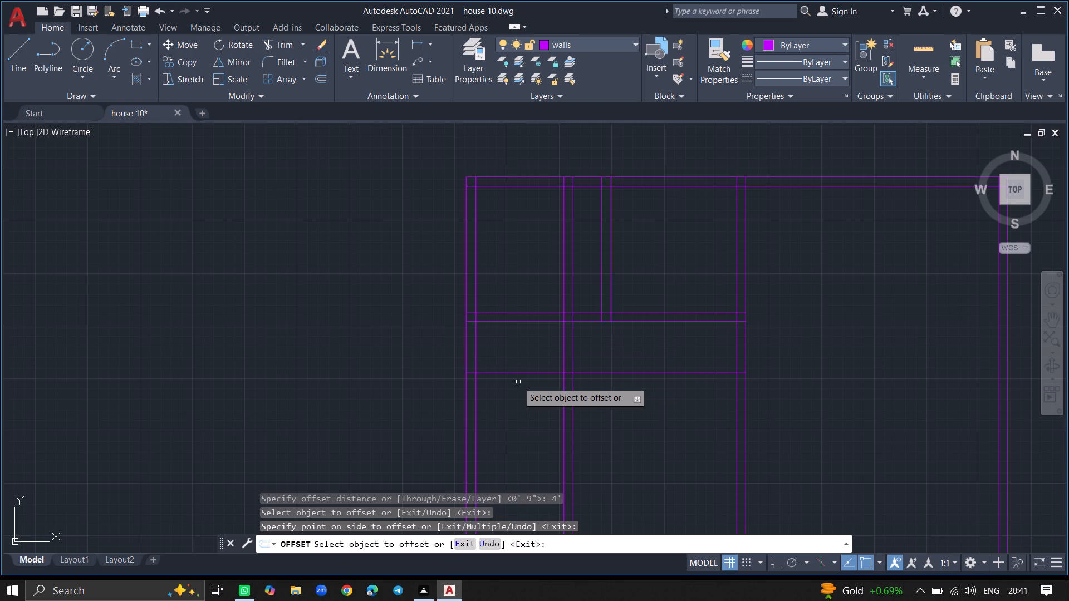
key(Return)
Offset the single horizontal line below the upper interior wall 9" downward to form a wall.
text(offset)
key(Return)
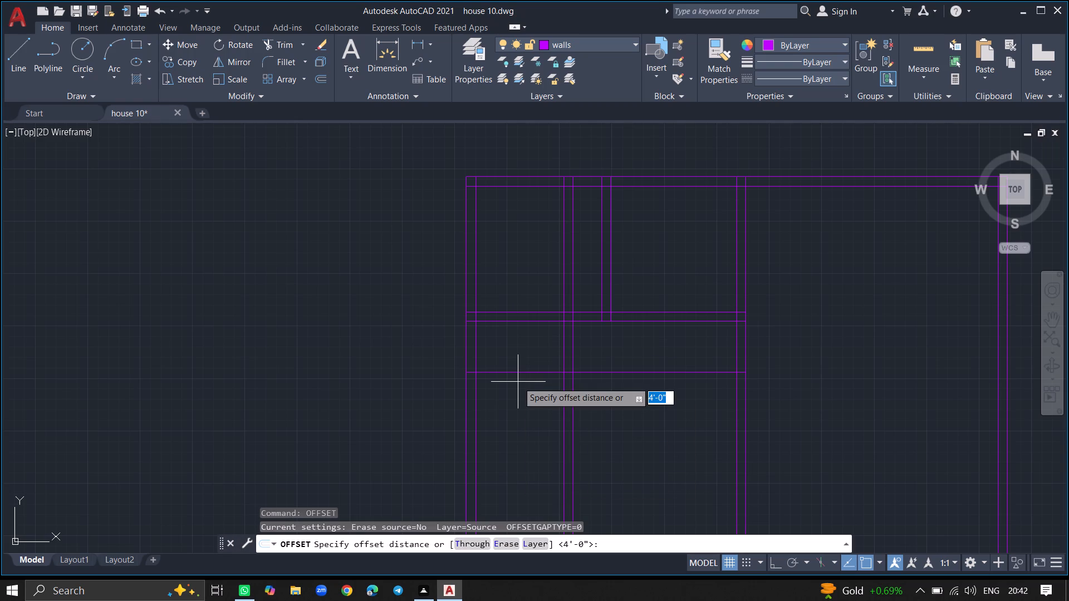
text(9")
key(Return)
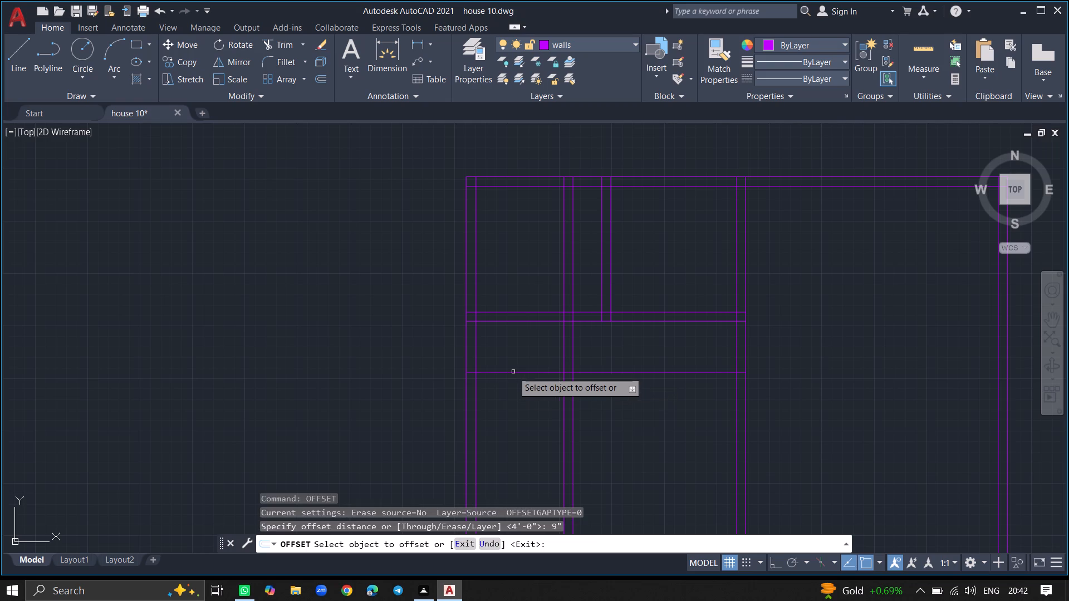
click(513, 371)
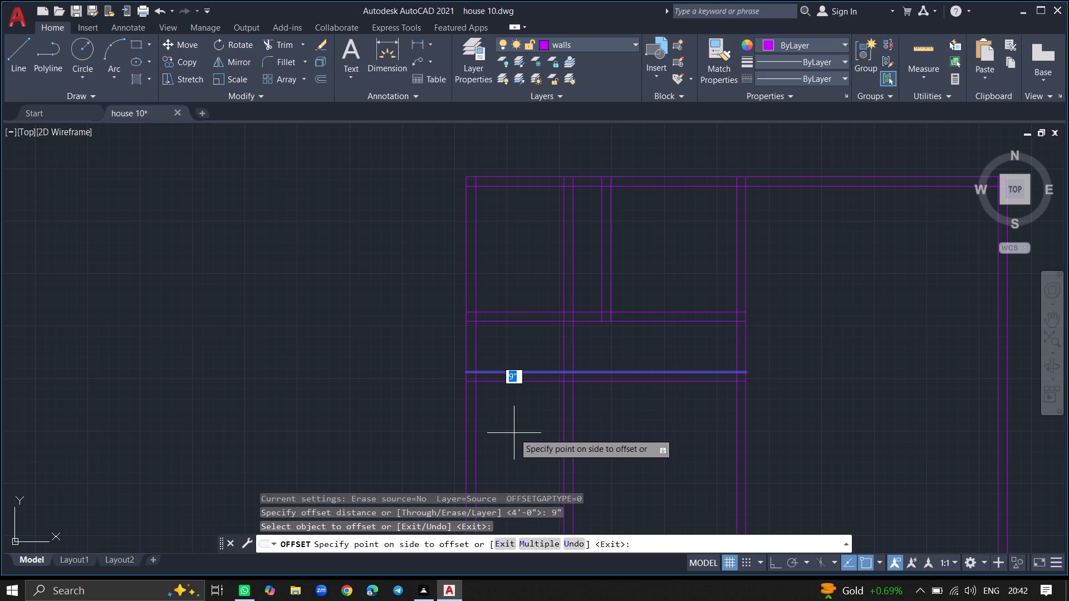
click(514, 433)
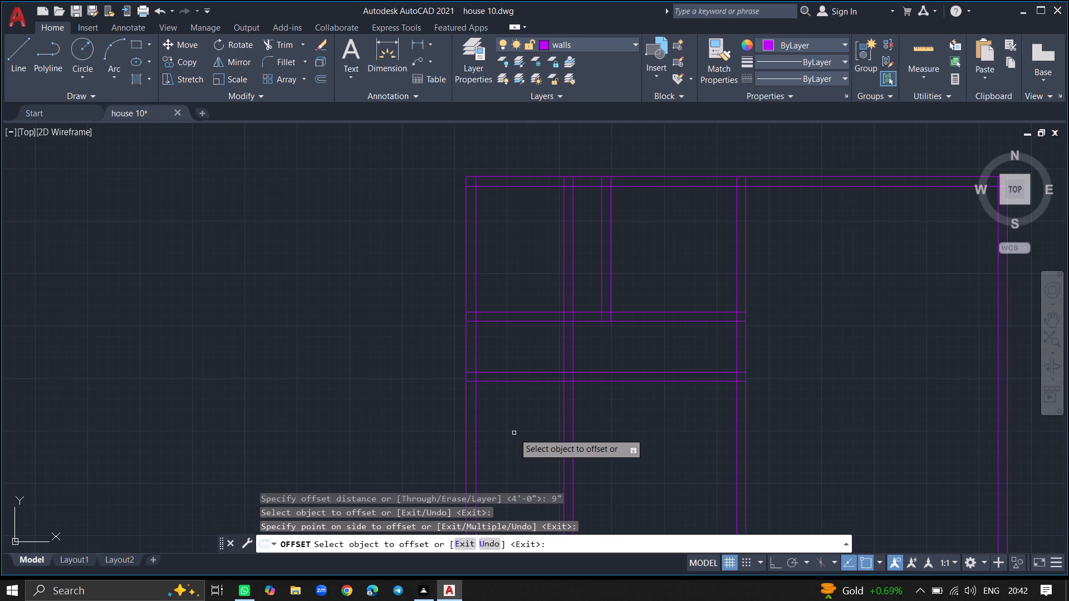
key(Escape)
Offset the lower line of the second interior horizontal wall from the top 4'10" downward.
ctrl+scroll(514, 433, down, 2)
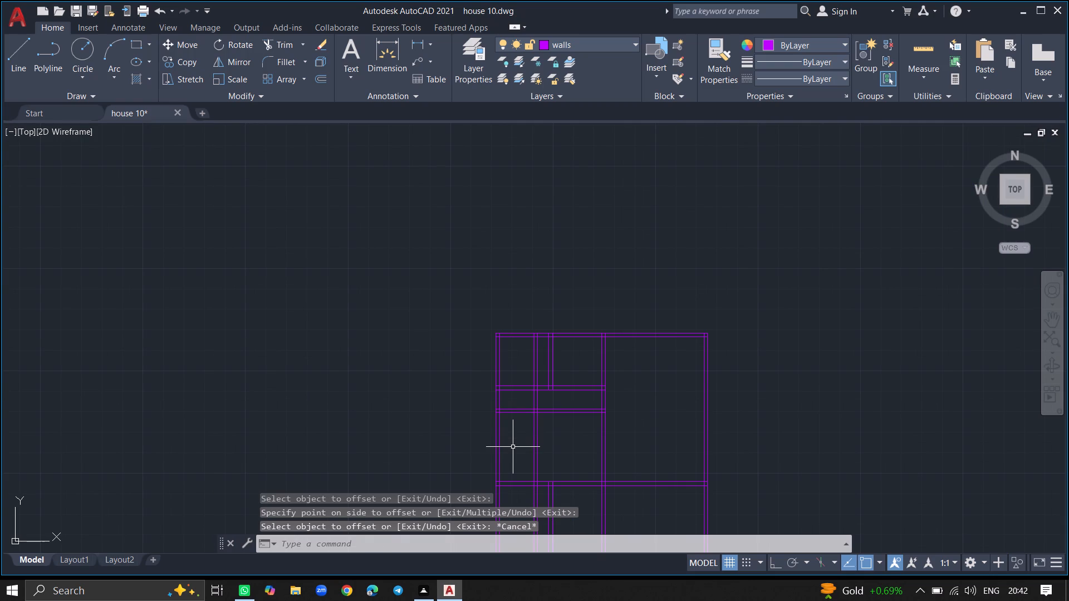
text(offset)
key(Return)
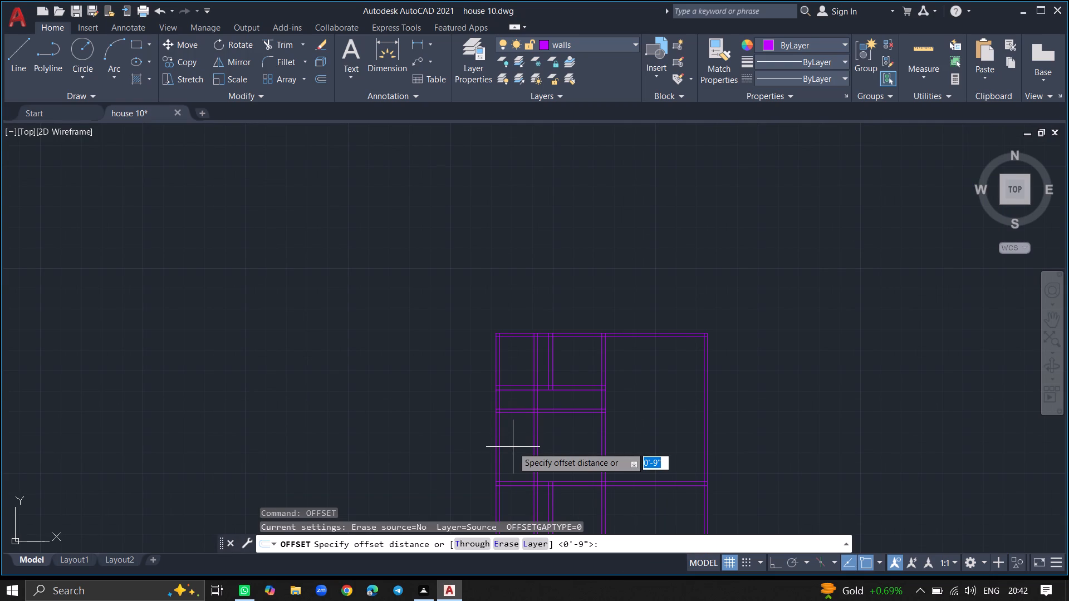
text(4'10)
key(shift+quotedbl)
key(Return)
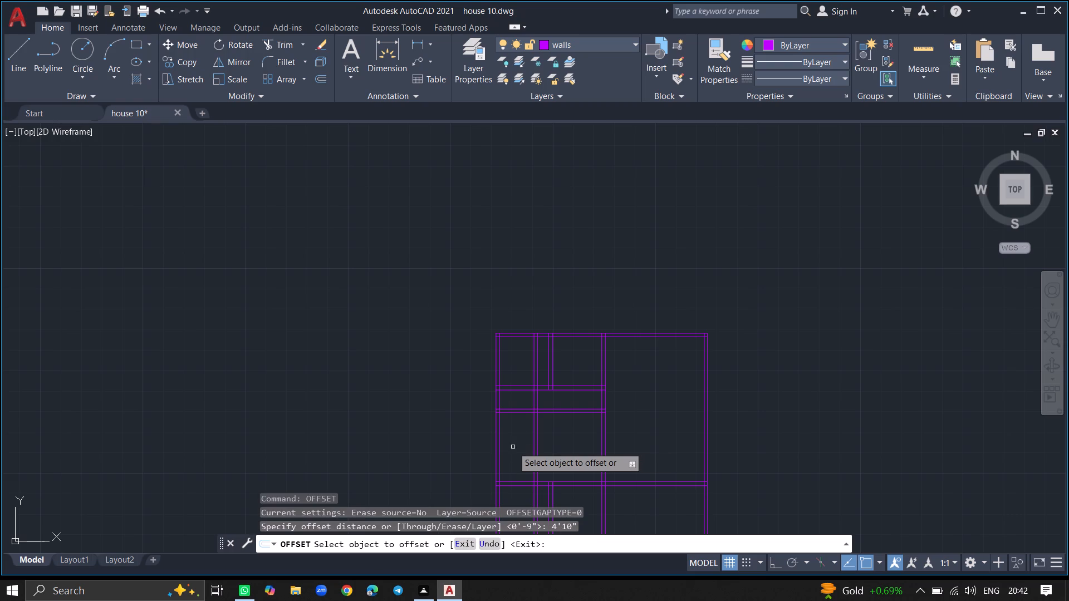
click(512, 415)
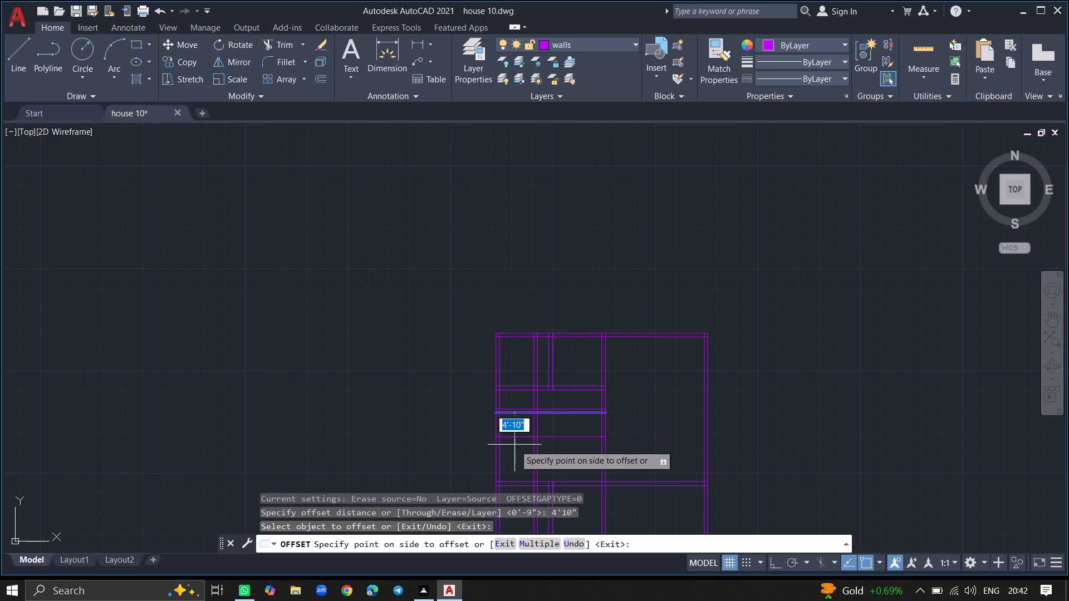
click(516, 446)
key(Return)
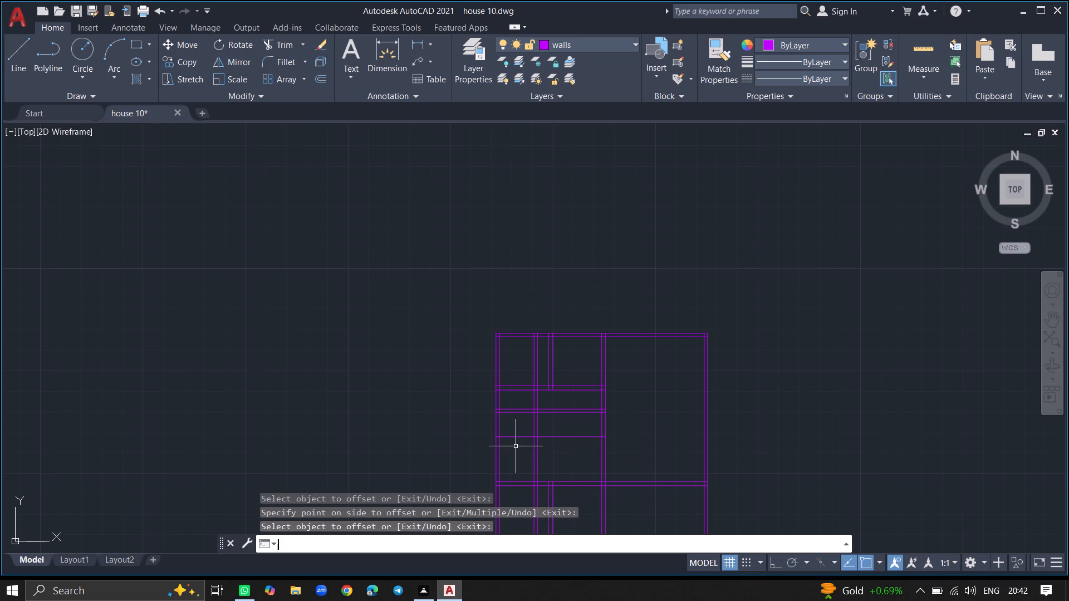
Offset the single horizontal line above the long lower horizontal wall 9" downward to form a wall.
text(offset)
key(Return)
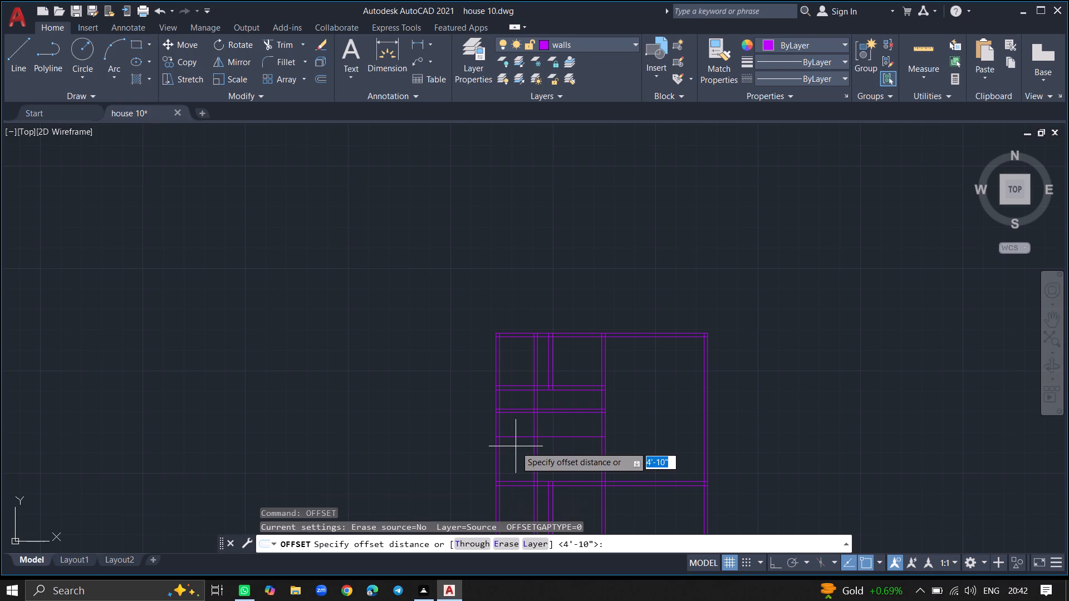
key(9)
key(shift+quotedbl)
key(Return)
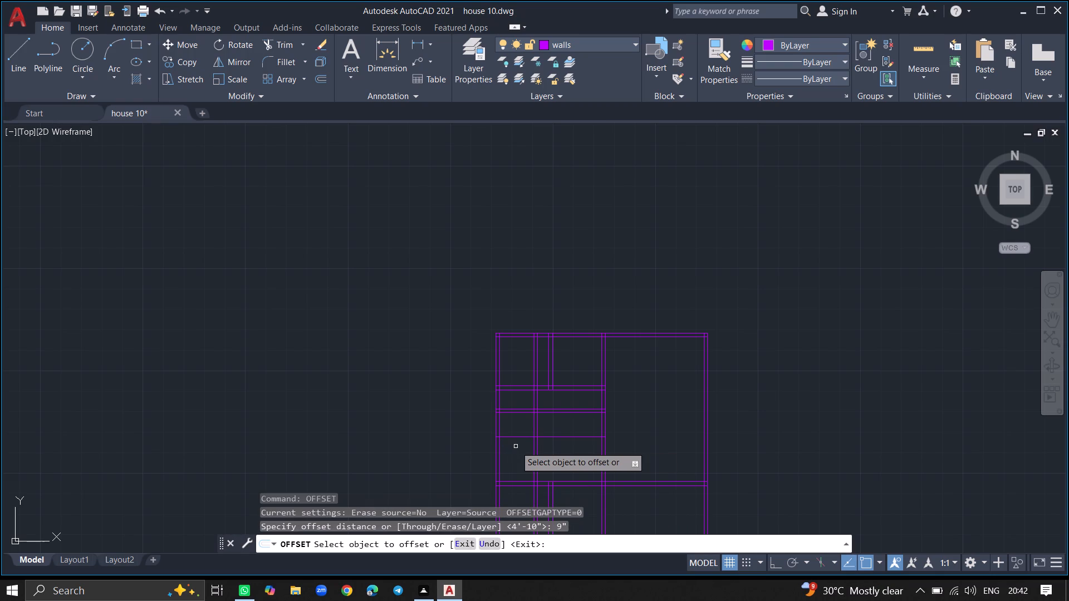
drag(516, 437, 515, 470)
click(515, 470)
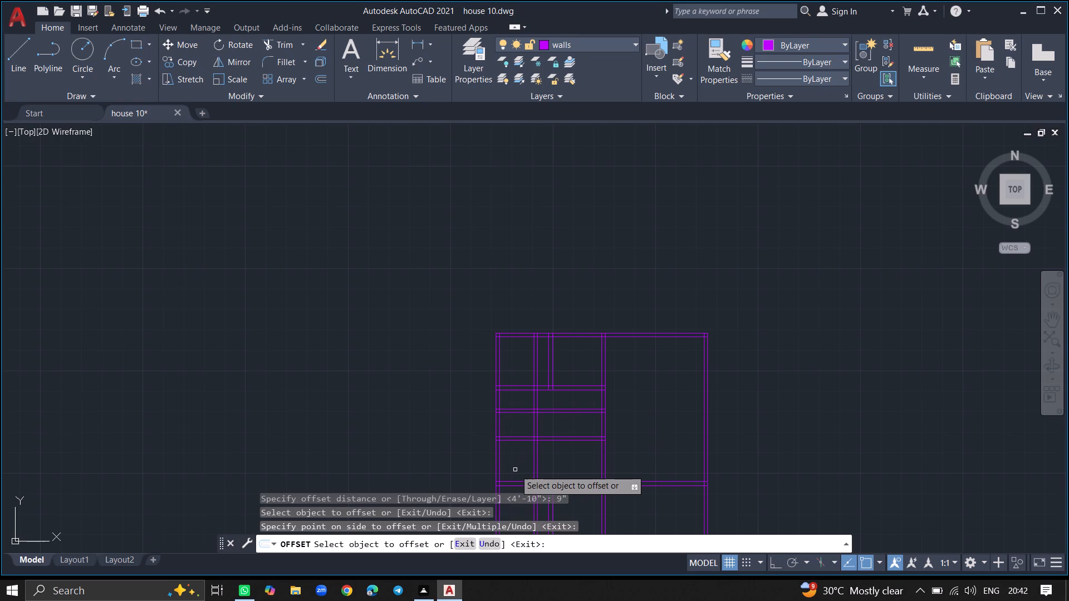
key(Return)
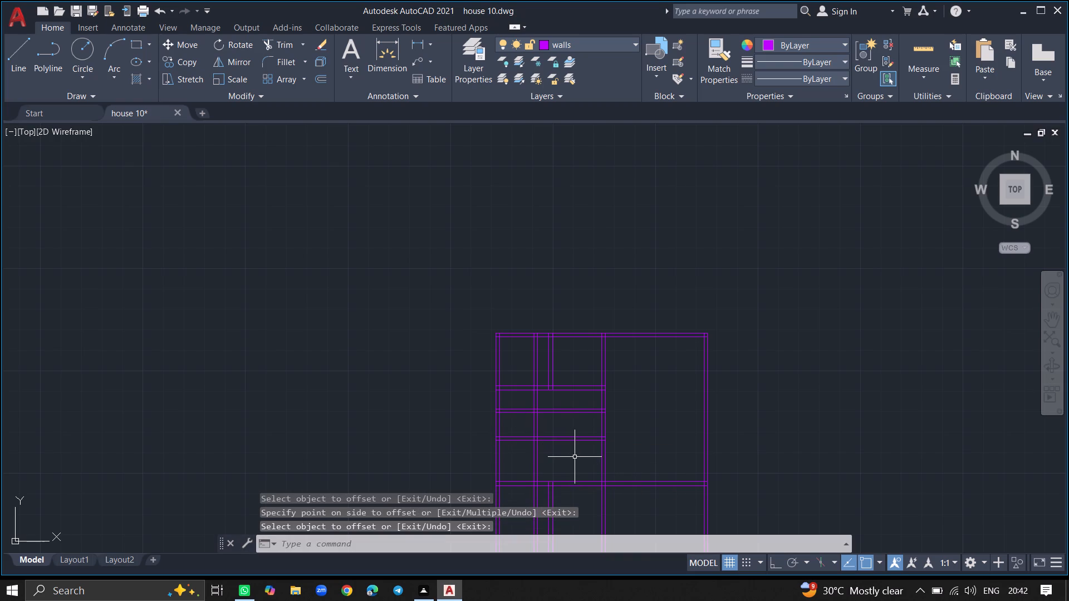
Trim both short-room horizontal walls between the first and third vertical dividing walls, keeping their parts beside the leftmost wall.
text(trim)
key(Return)
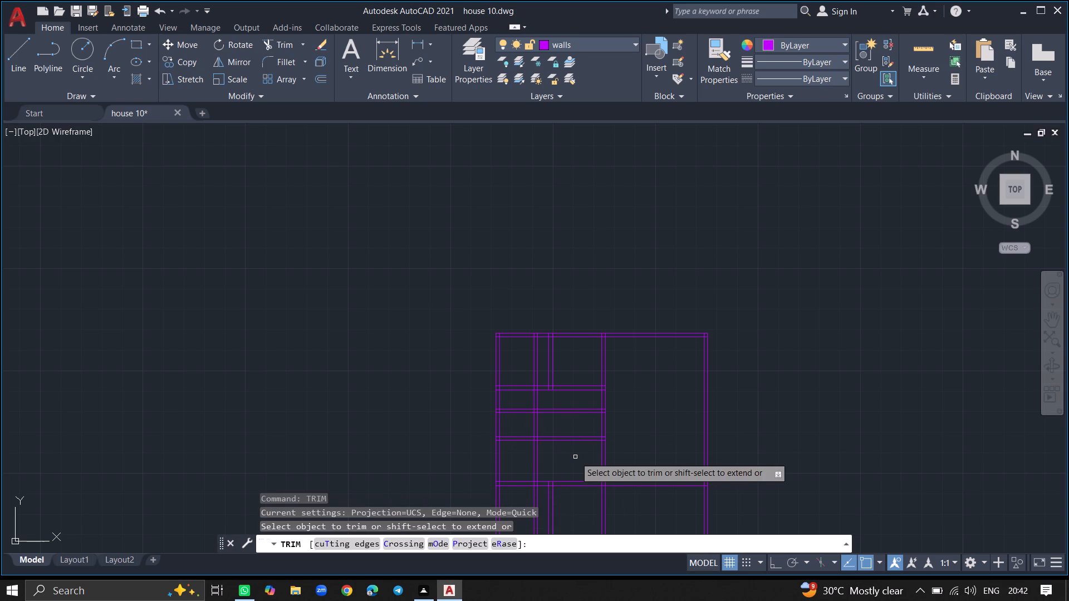
click(576, 441)
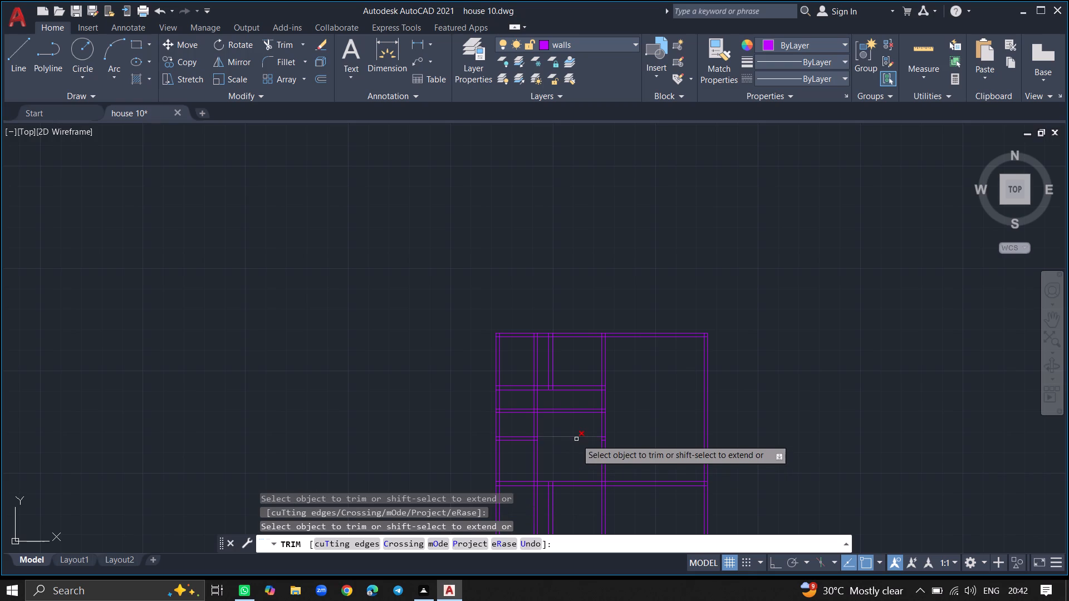
click(576, 439)
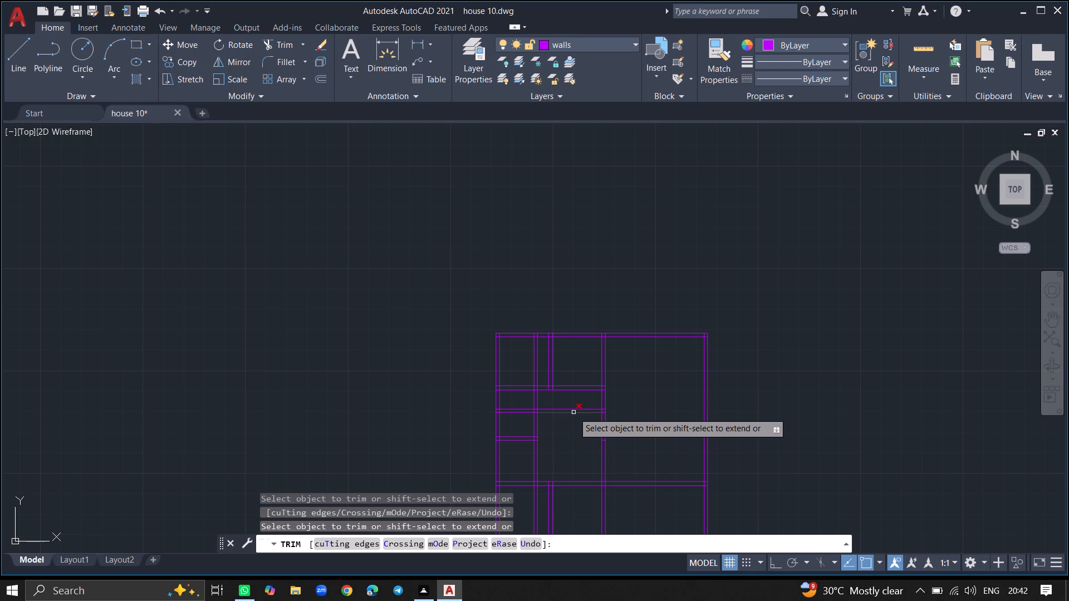
click(573, 412)
click(573, 411)
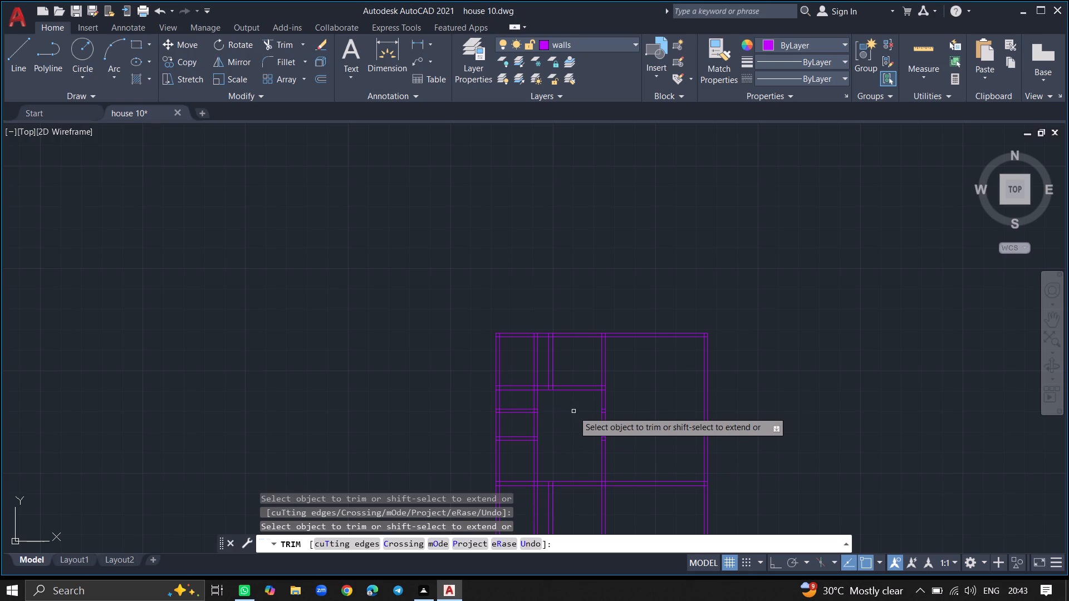
Trim the four leftover horizontal line pieces inside the third vertical dividing wall.
ctrl+scroll(625, 411, up, 1)
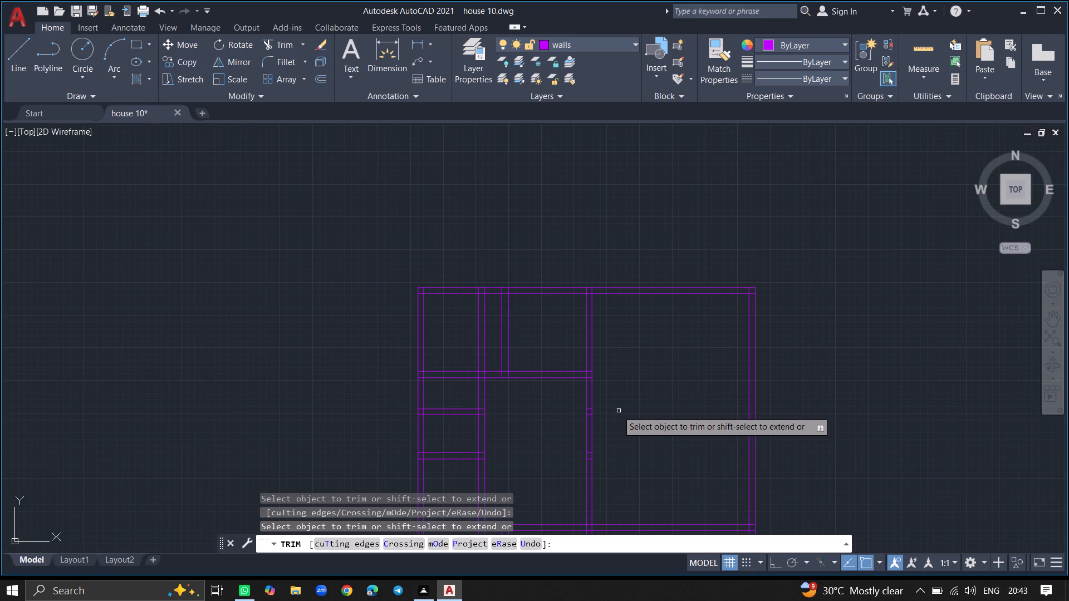
ctrl+scroll(596, 408, up, 2)
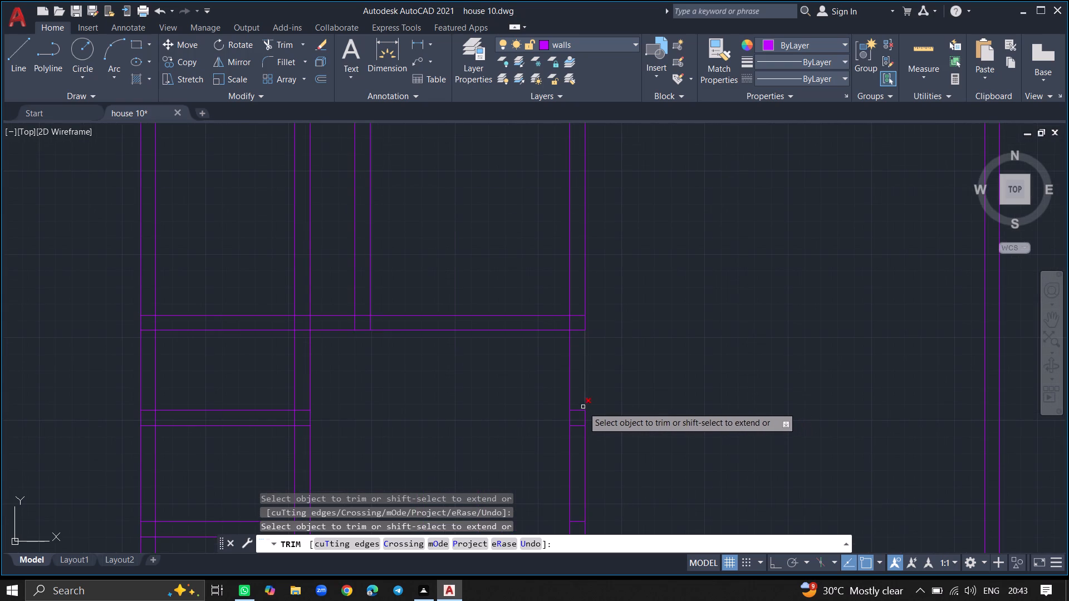
click(579, 410)
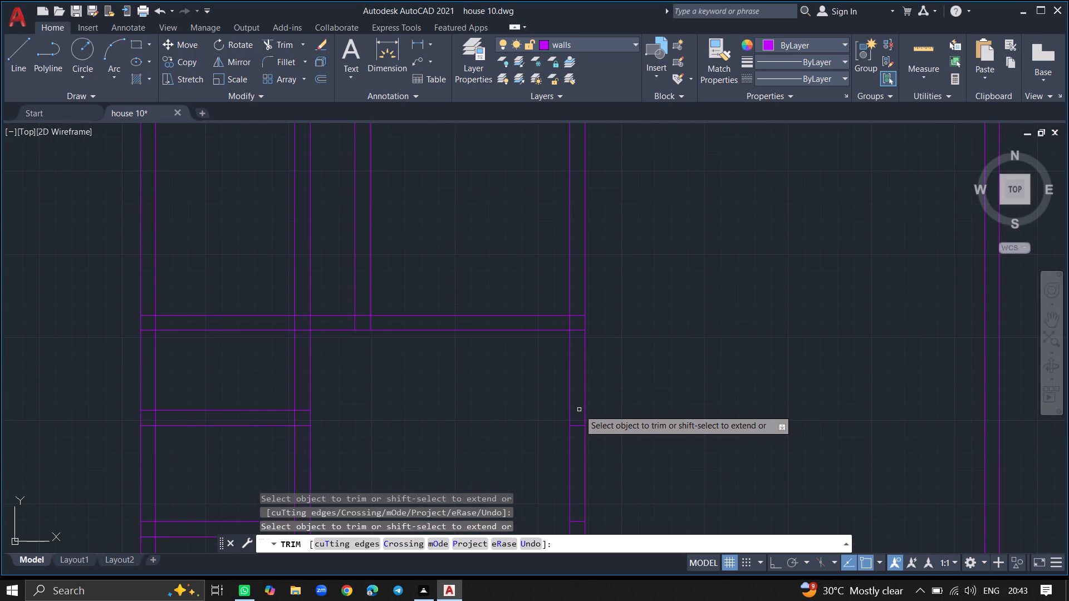
click(579, 426)
ctrl+scroll(607, 433, down, 1)
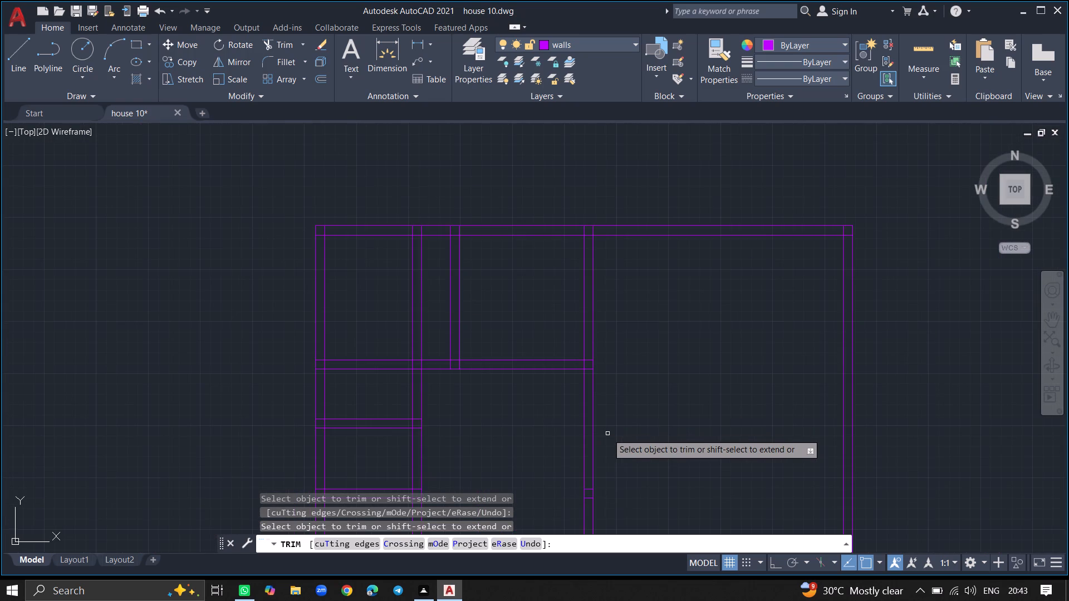
click(589, 497)
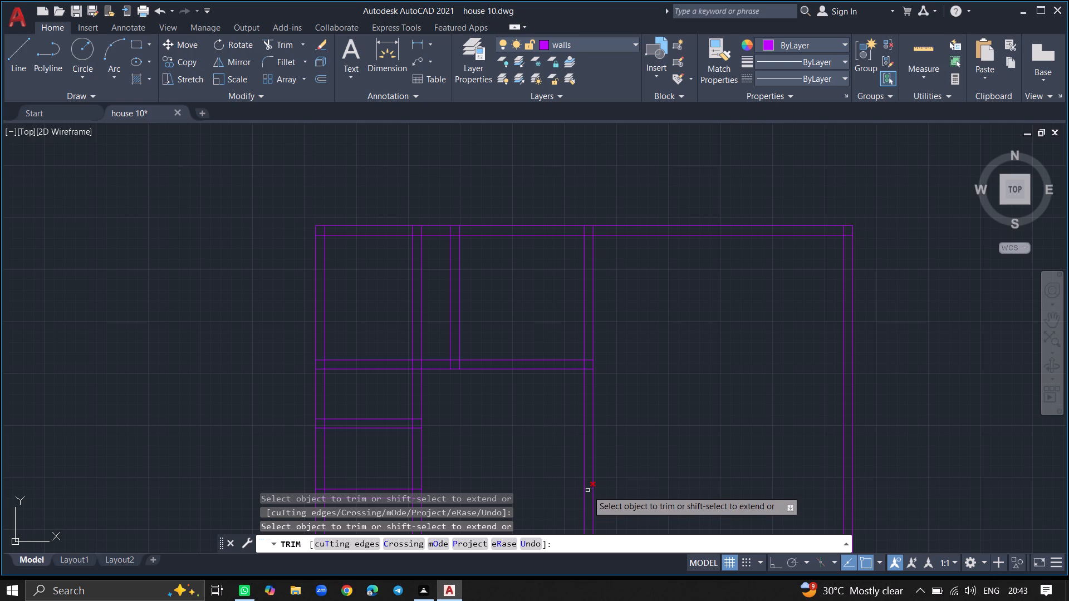
click(587, 490)
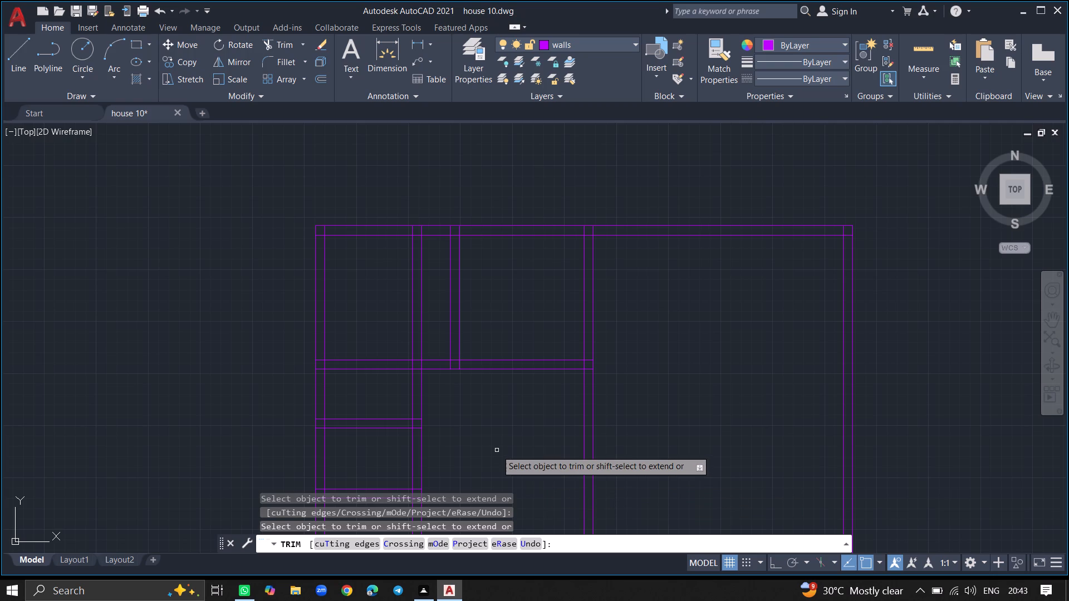
key(Return)
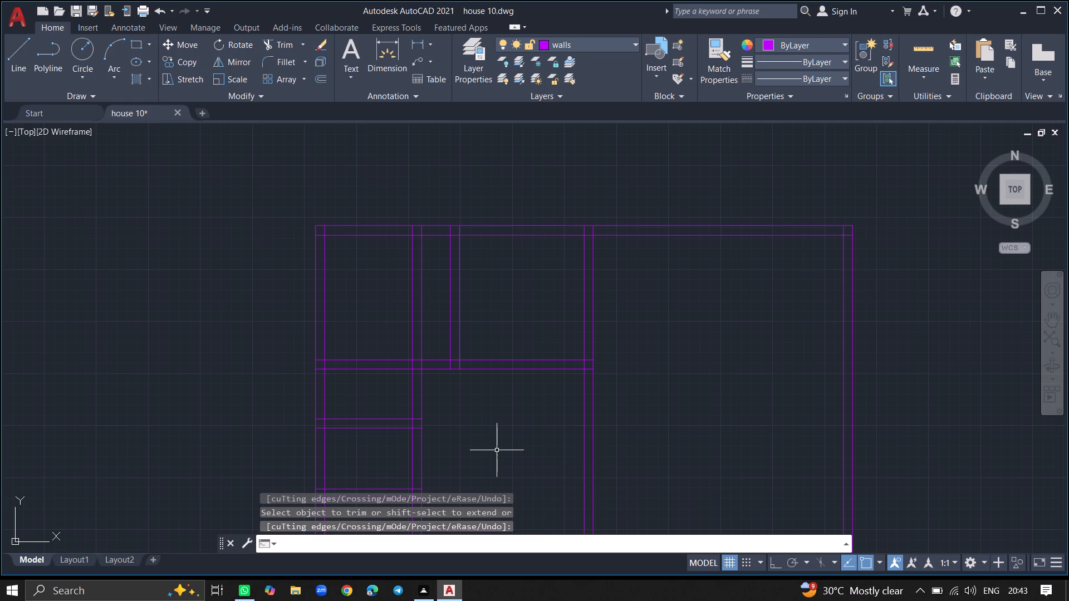
ctrl+scroll(497, 450, down, 3)
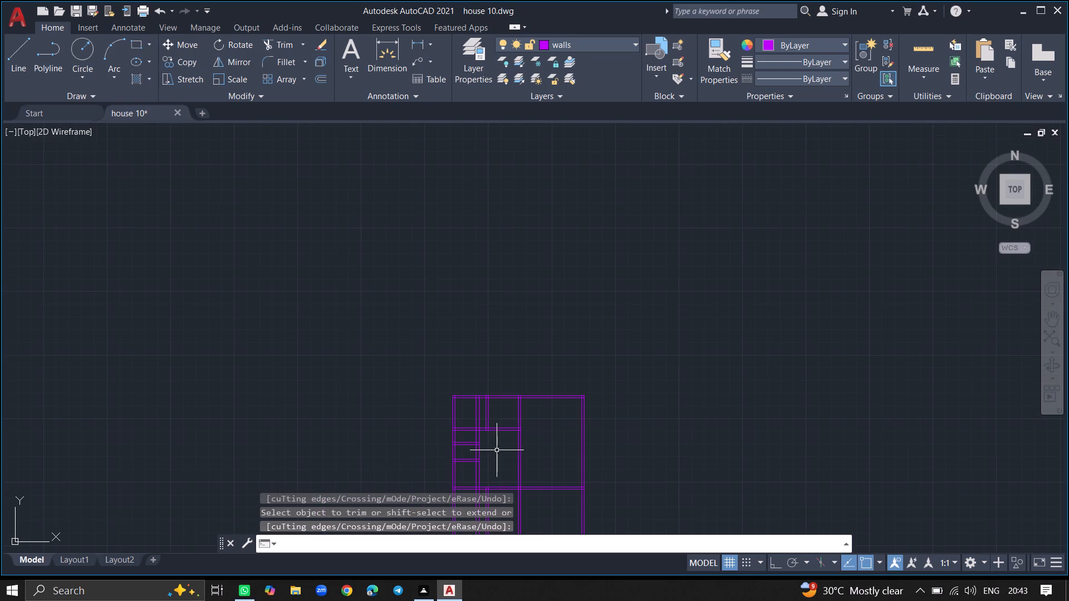
Trim both lines of the first vertical dividing wall below the long horizontal wall.
ctrl+scroll(499, 477, down, 5)
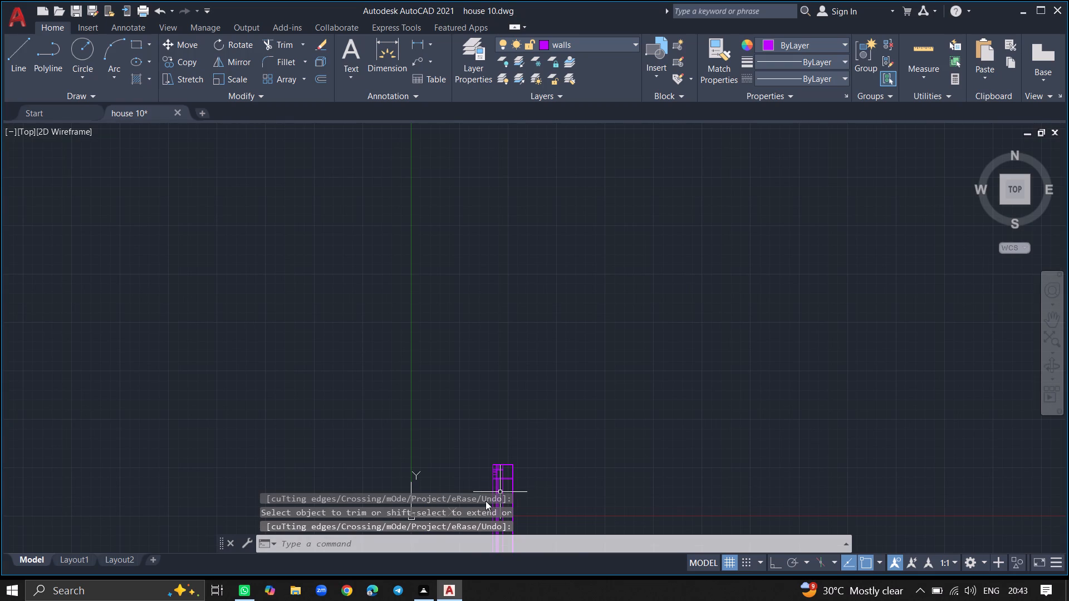
ctrl+scroll(493, 488, up, 3)
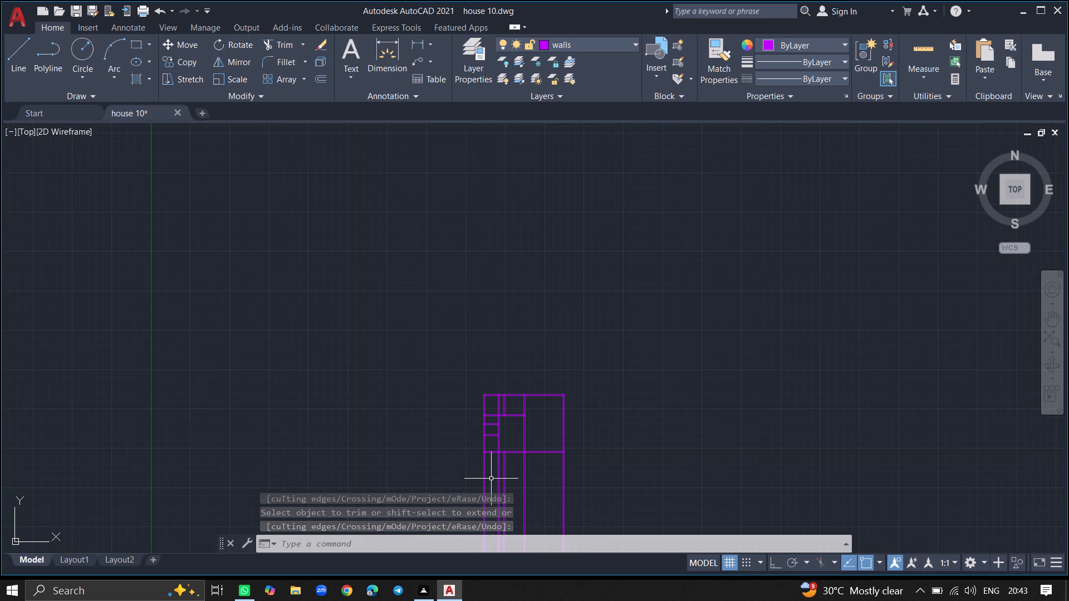
ctrl+scroll(491, 478, up, 5)
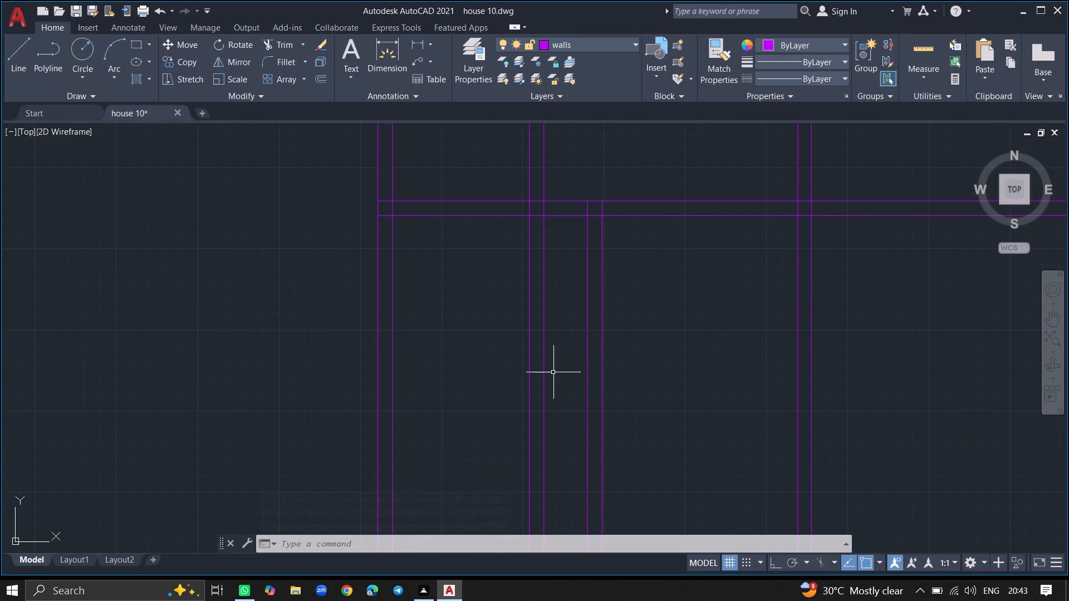
ctrl+scroll(580, 371, down, 1)
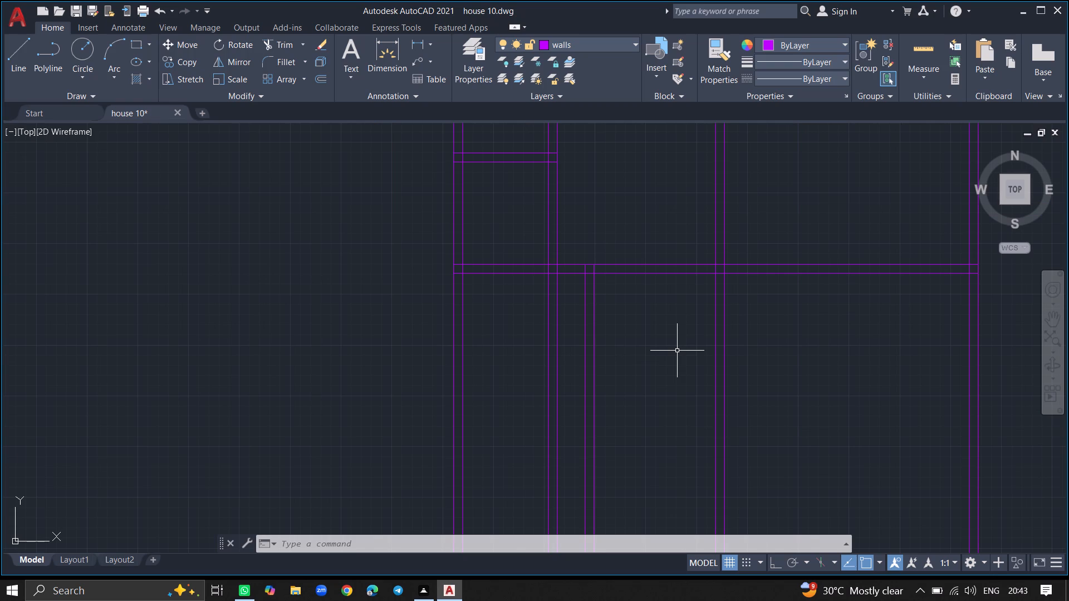
text(trim)
key(Return)
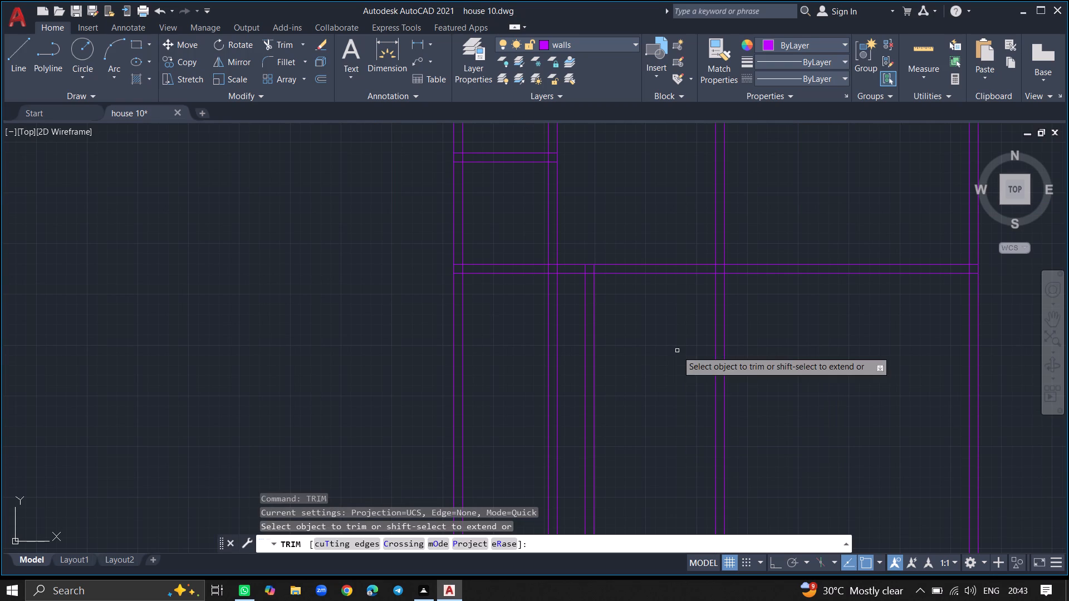
click(556, 341)
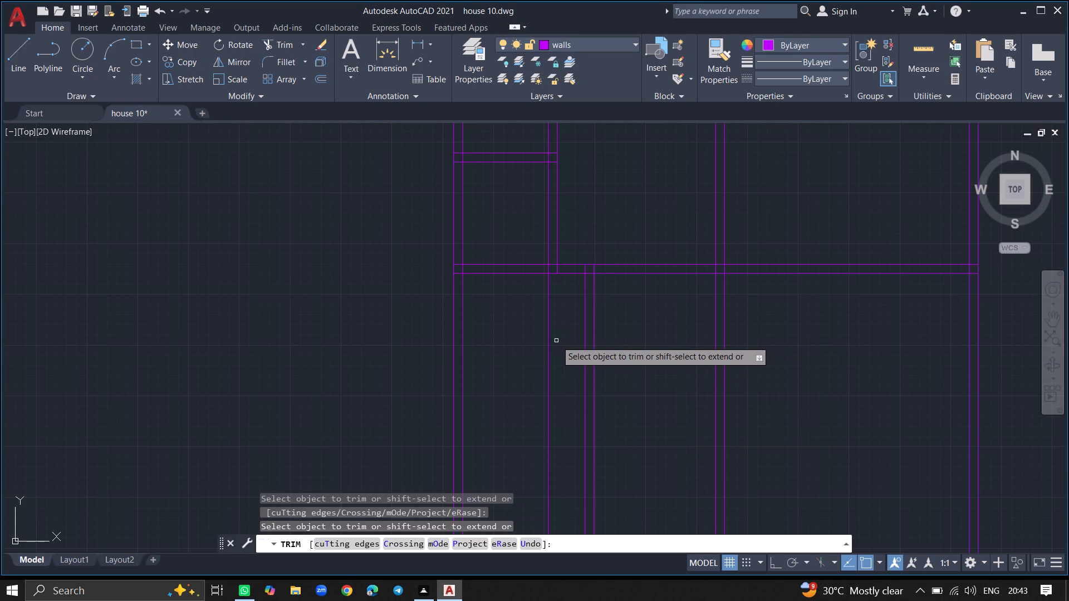
click(548, 337)
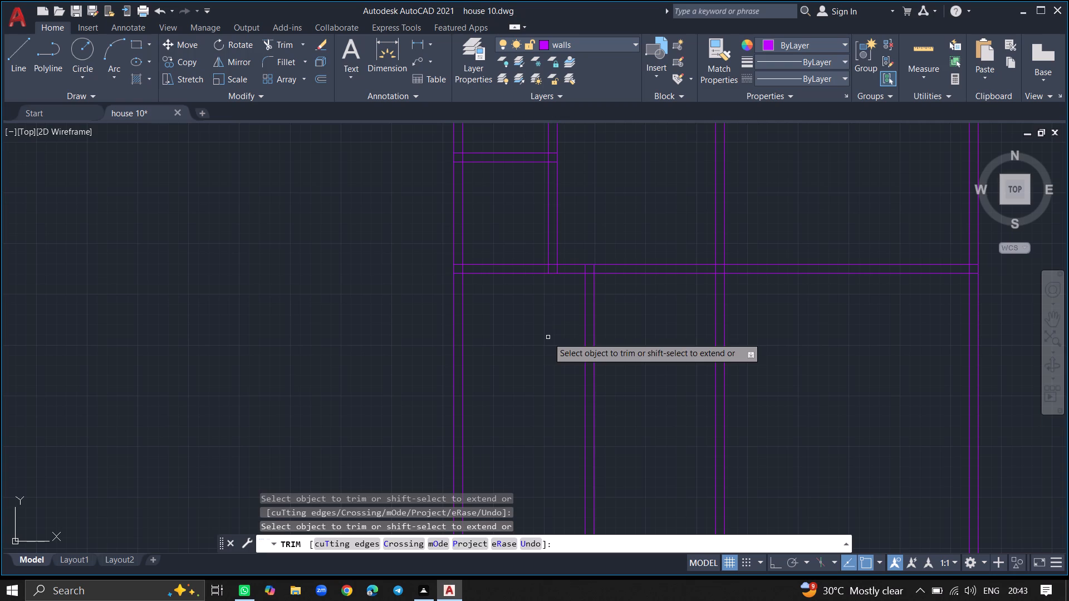
key(Return)
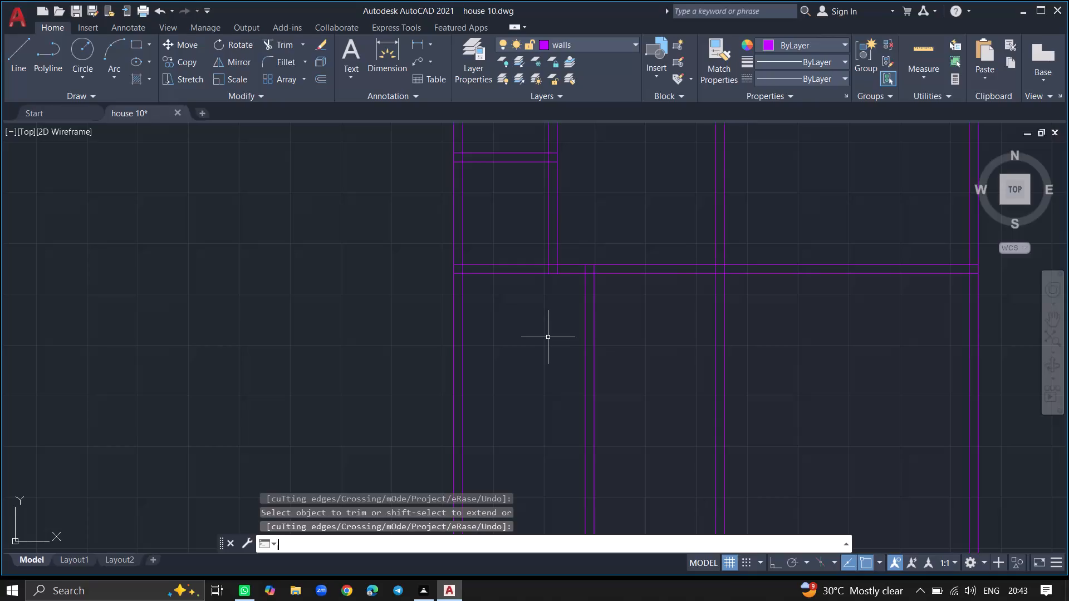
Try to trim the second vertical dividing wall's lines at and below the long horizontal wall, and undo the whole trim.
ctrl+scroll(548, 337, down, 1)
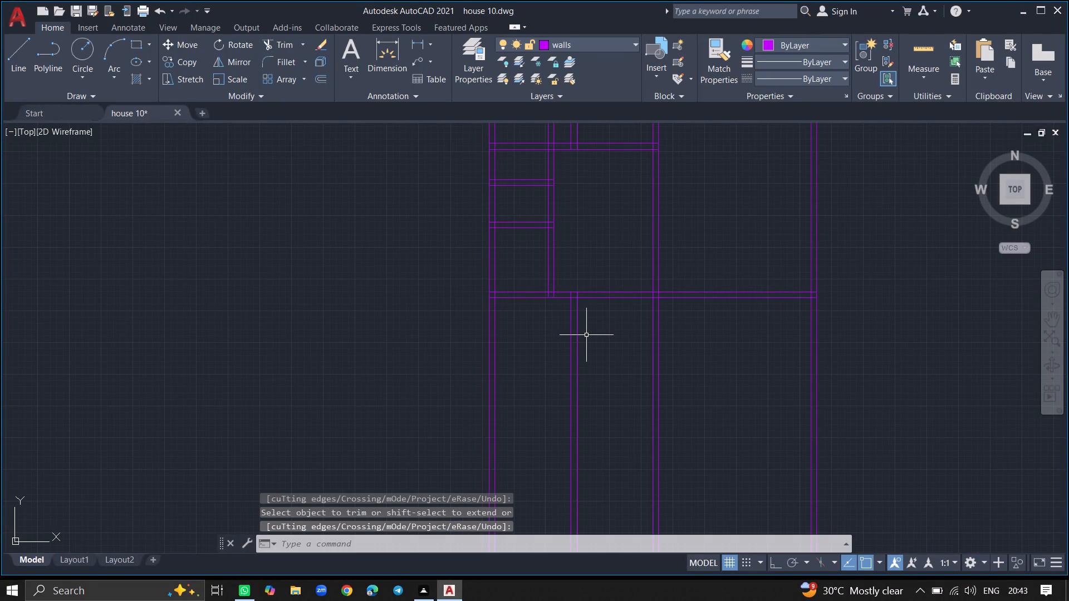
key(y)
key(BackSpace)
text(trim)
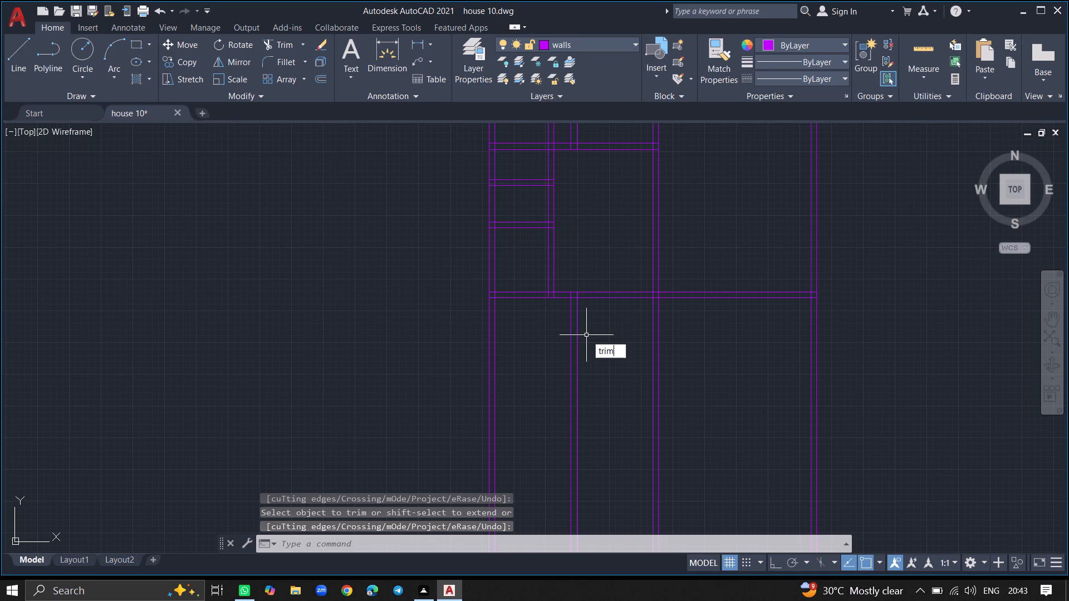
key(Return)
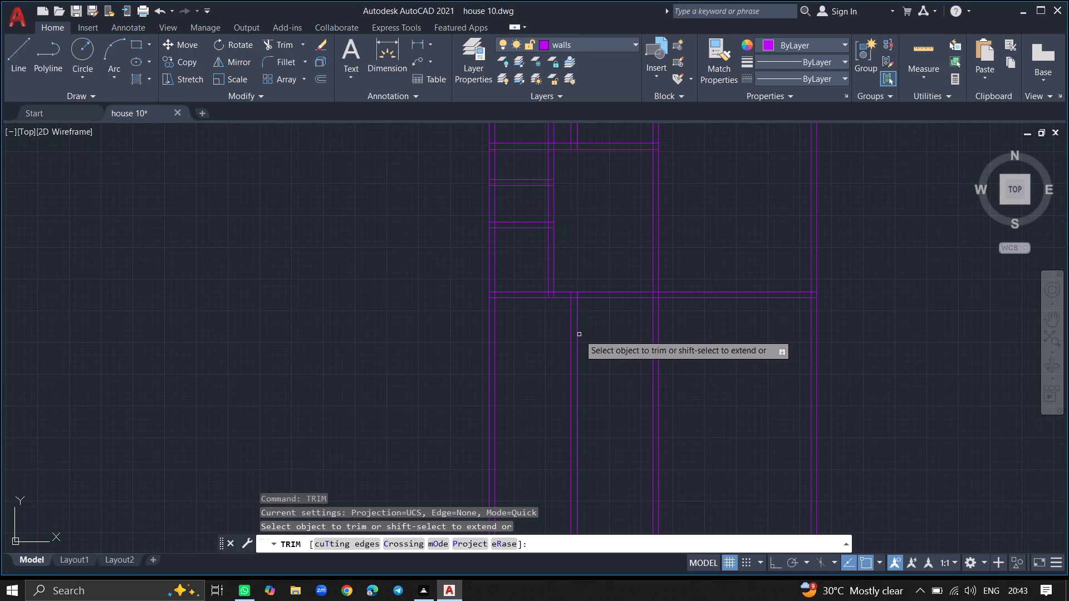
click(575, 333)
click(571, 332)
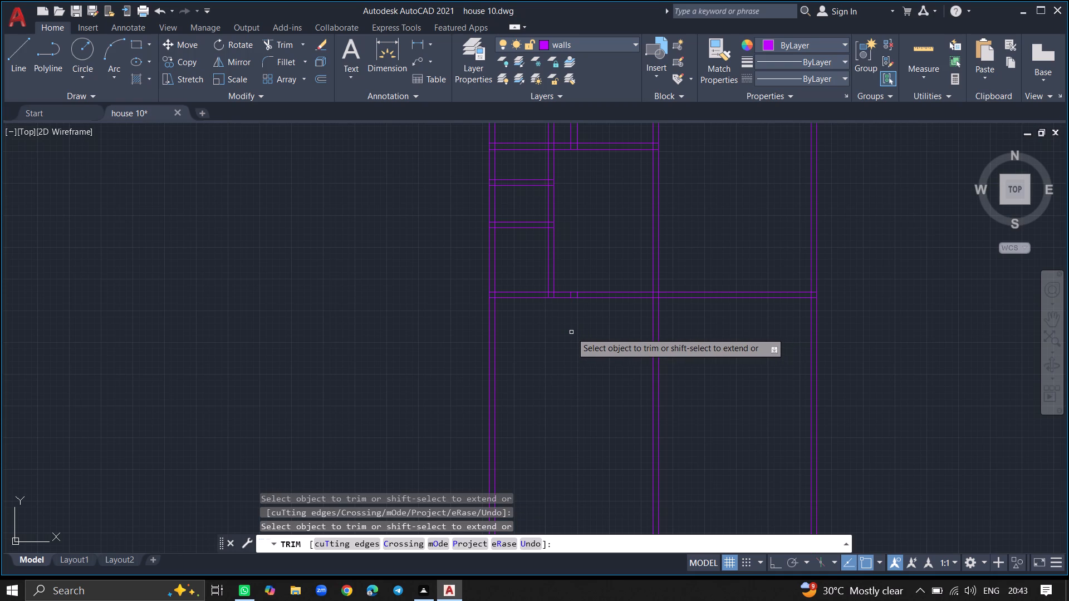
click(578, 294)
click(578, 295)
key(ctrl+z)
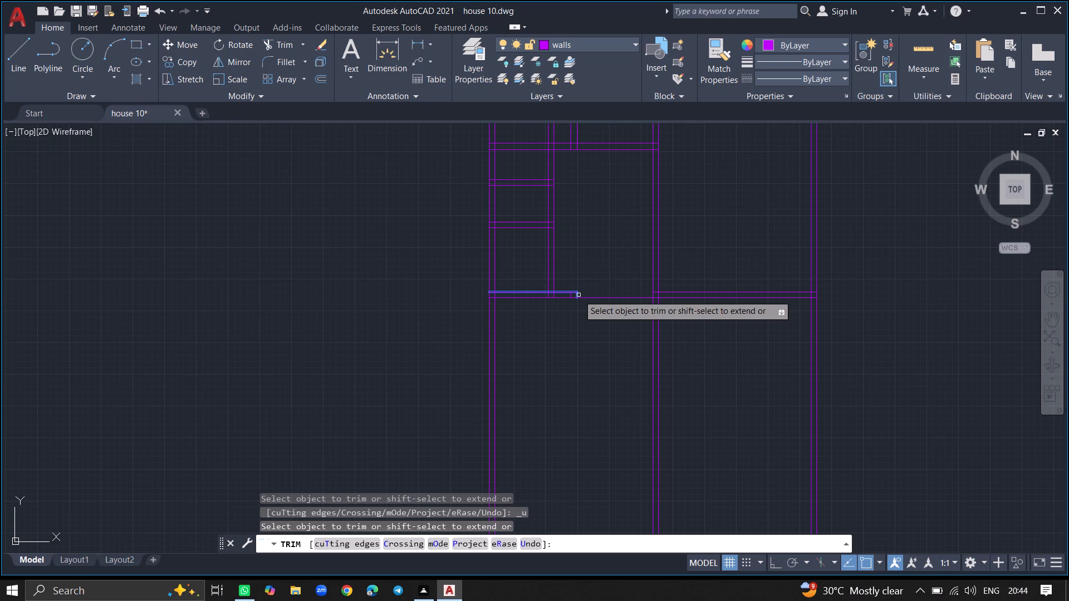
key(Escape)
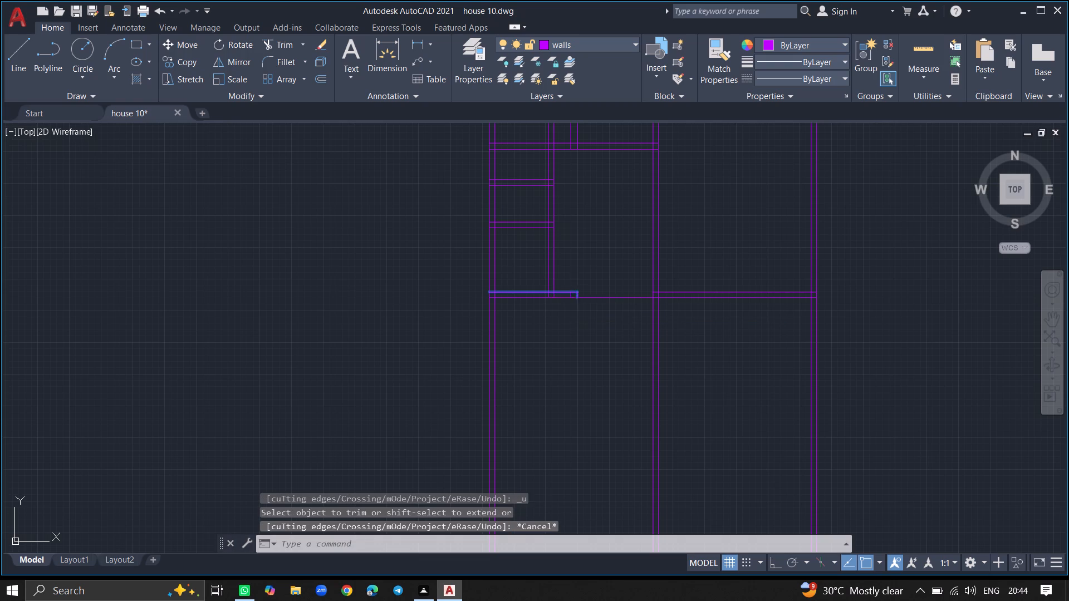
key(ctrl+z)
Trim both lines of the second vertical dividing wall below the long horizontal wall, including their leftover pieces inside that wall.
ctrl+scroll(556, 321, up, 2)
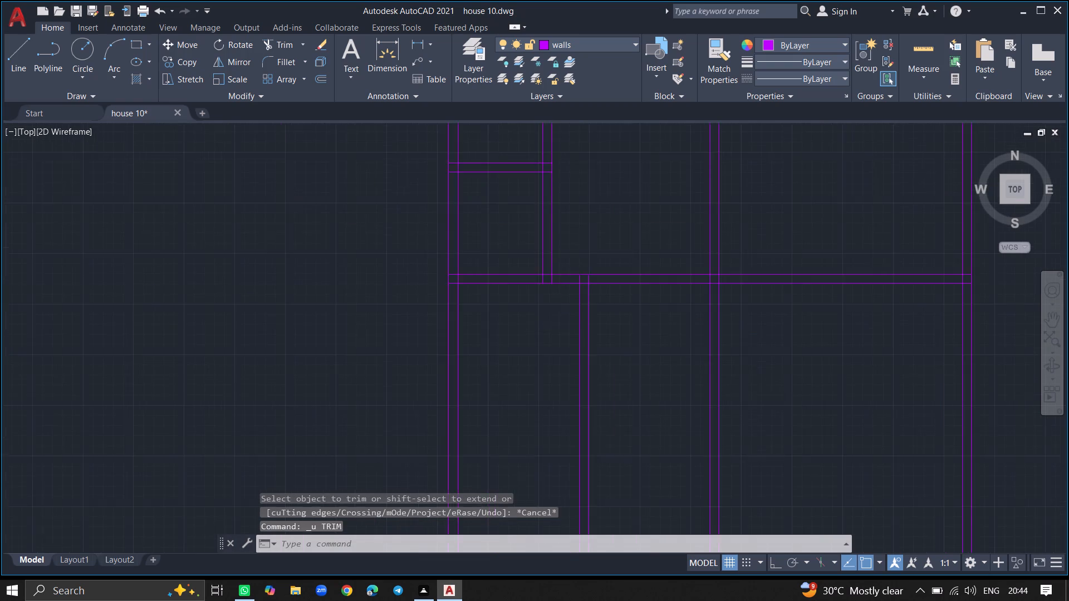
ctrl+scroll(556, 321, up, 1)
text(trim)
key(Return)
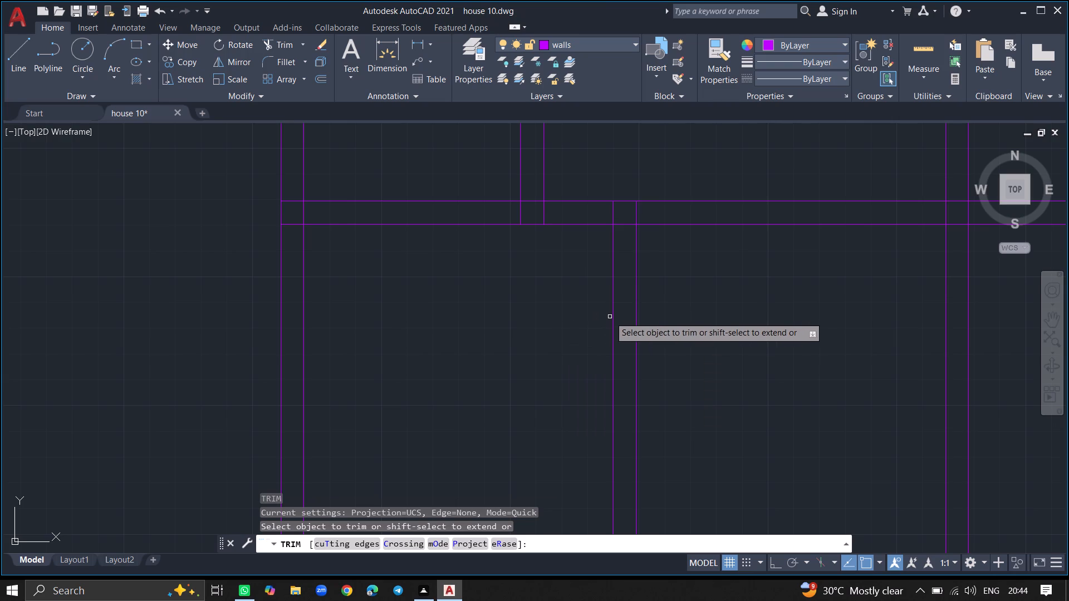
click(614, 317)
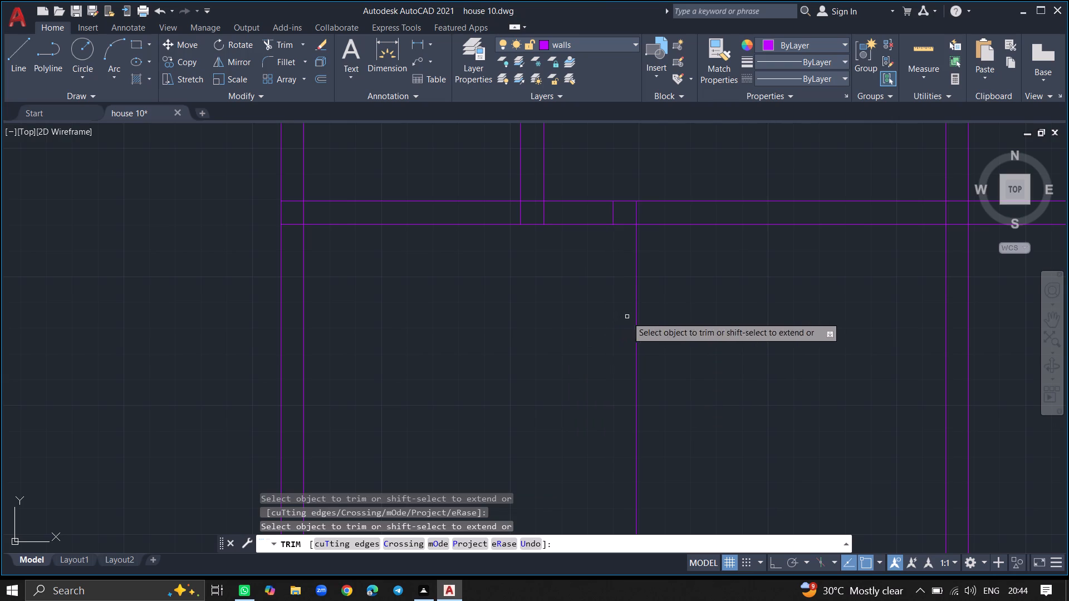
click(635, 317)
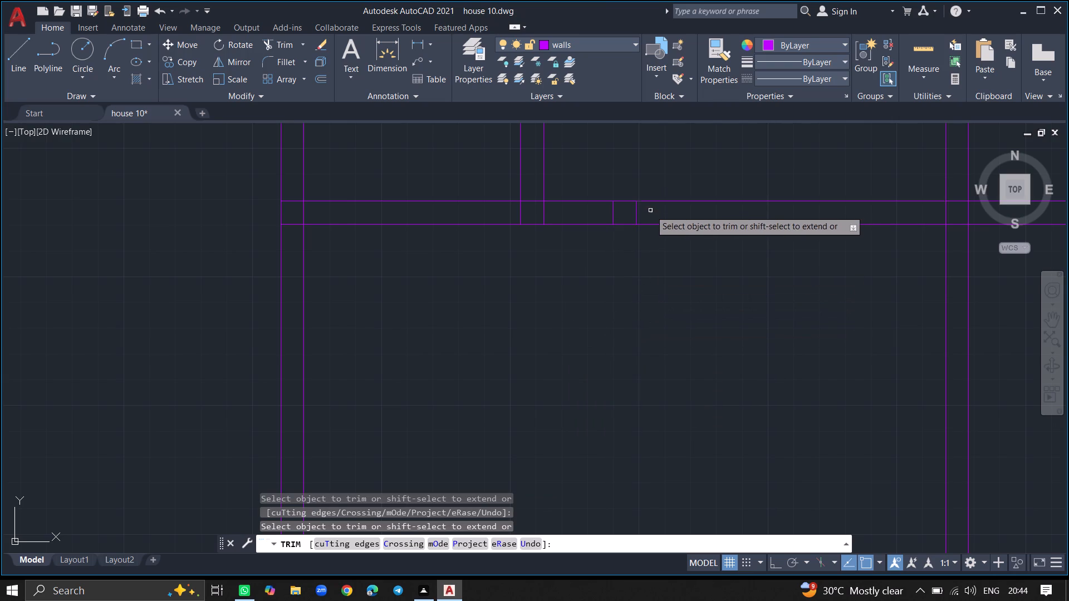
click(635, 214)
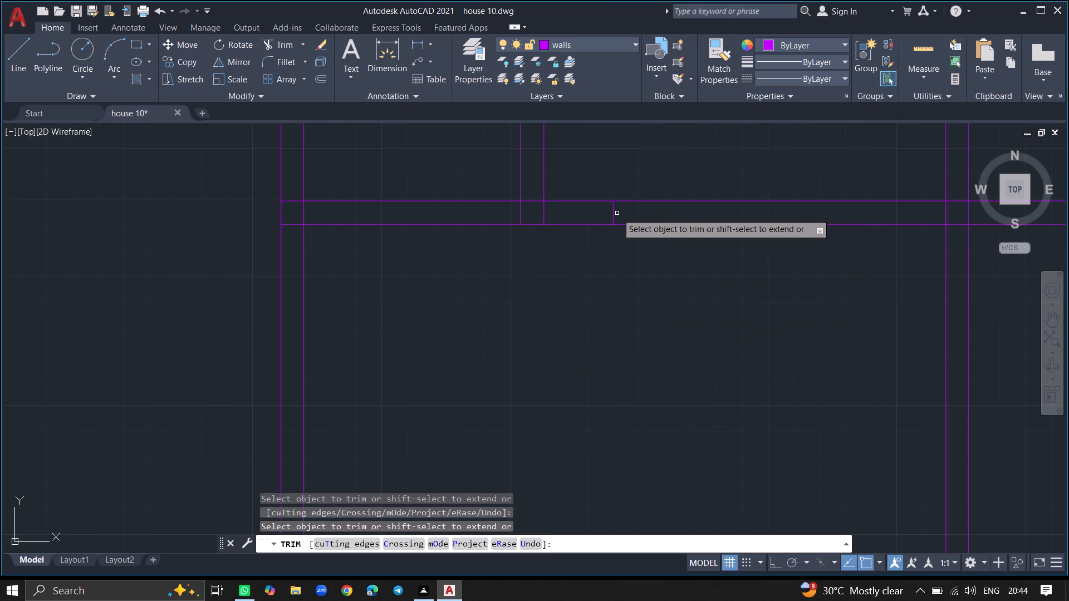
click(613, 213)
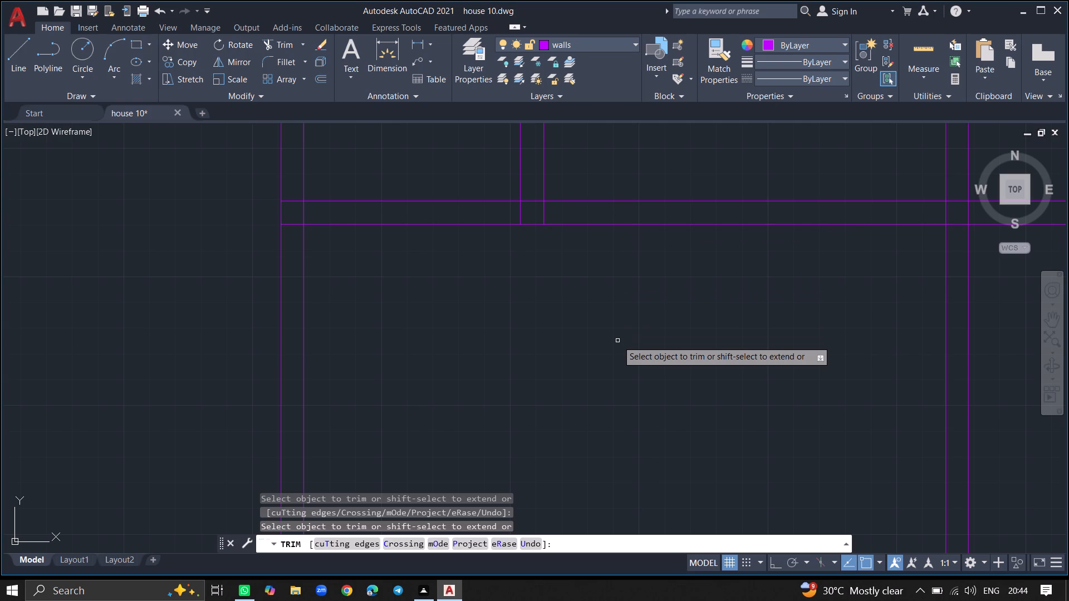
key(Escape)
Offset the inner line of the leftmost exterior wall 12' to the right.
ctrl+scroll(617, 341, down, 2)
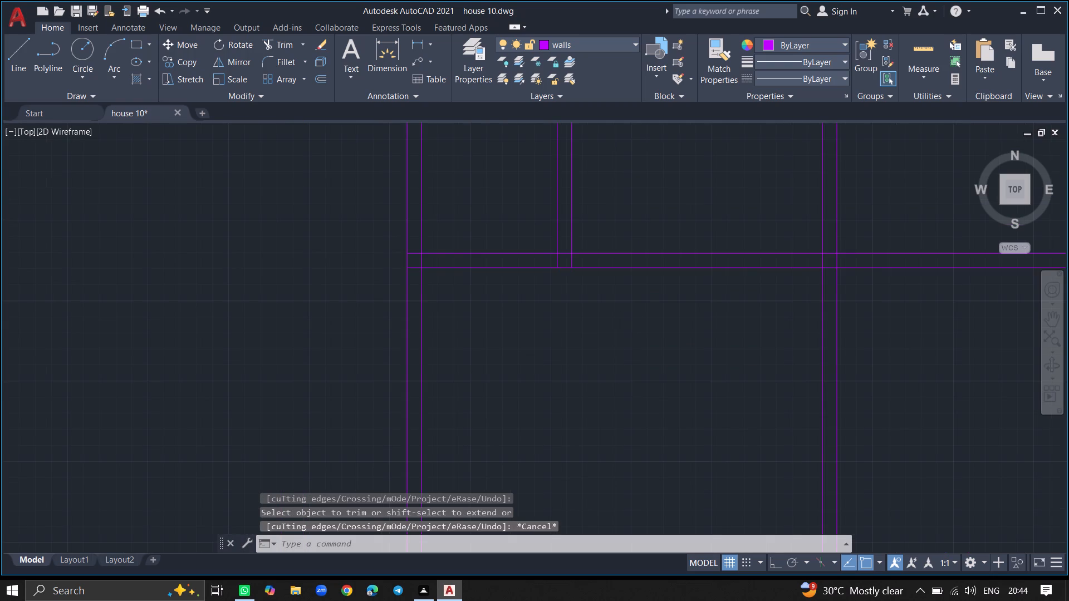
ctrl+scroll(617, 341, down, 2)
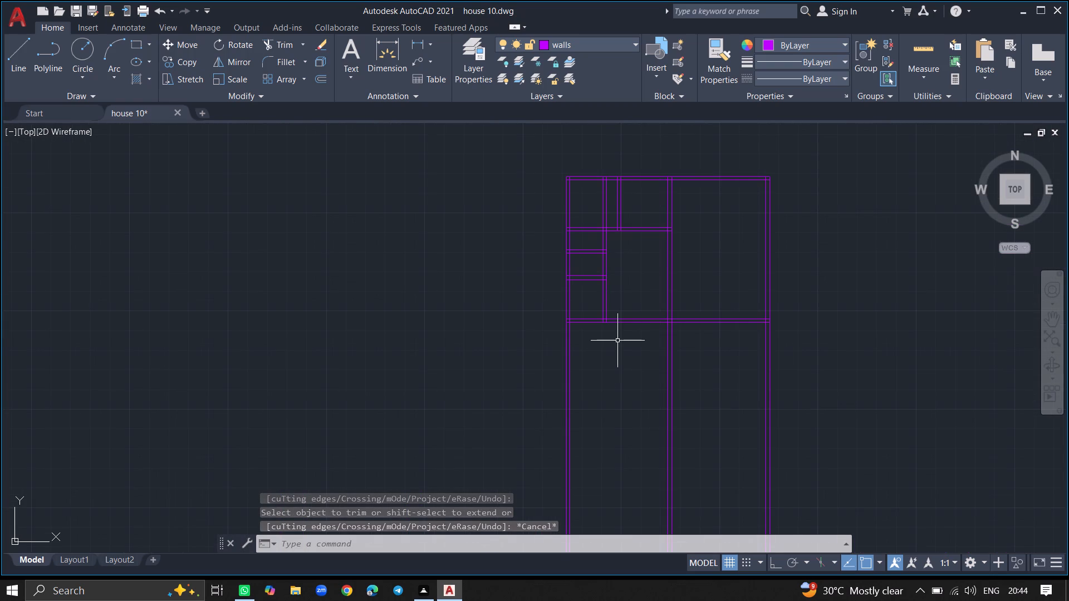
ctrl+scroll(617, 341, down, 1)
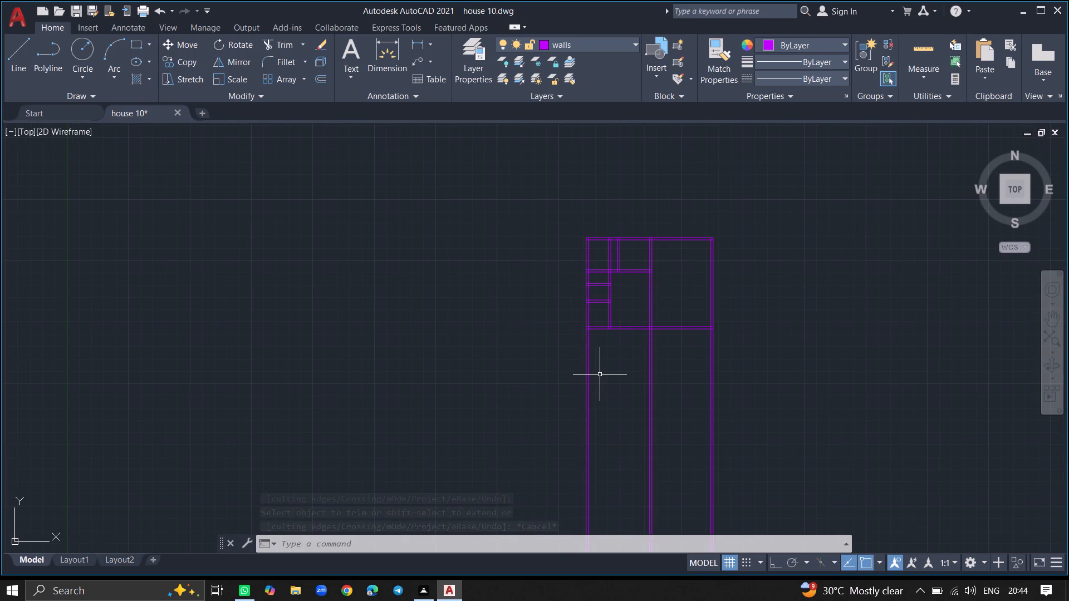
ctrl+scroll(600, 375, up, 1)
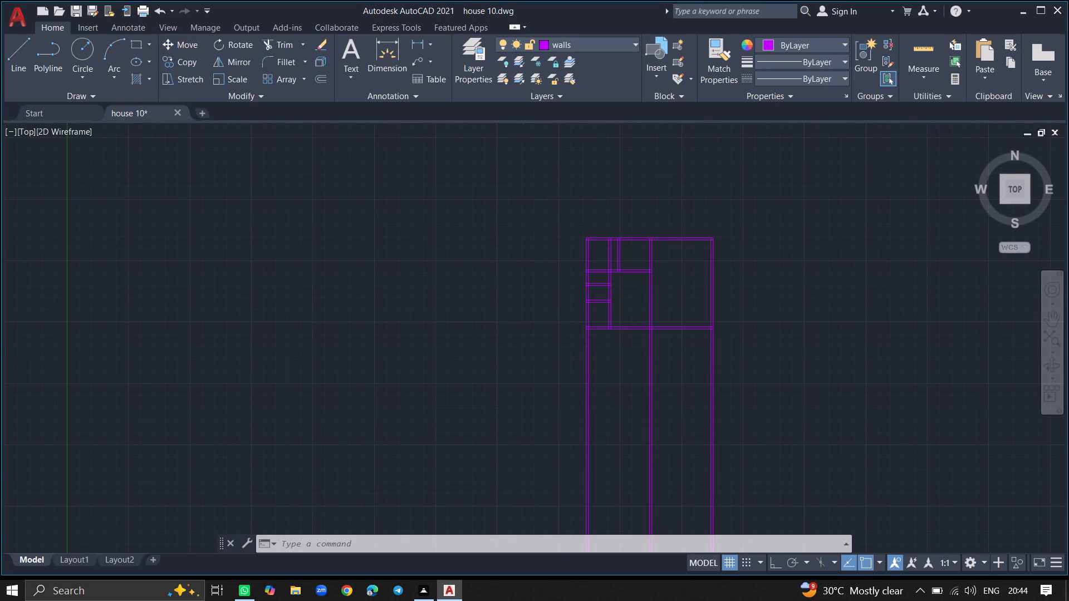
text(offset)
key(Return)
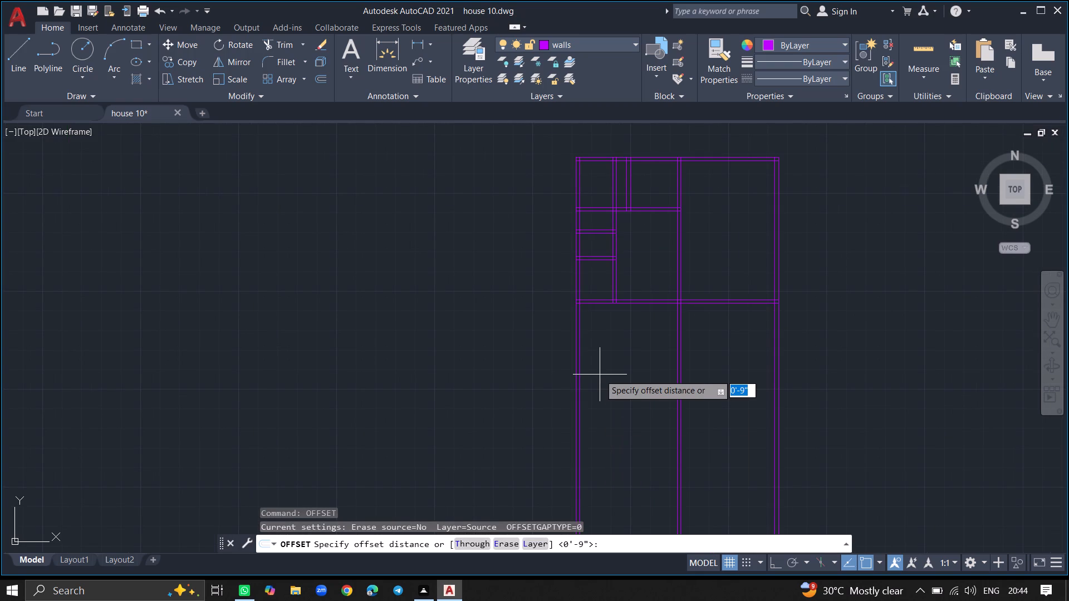
text(12)
key(apostrophe)
key(Return)
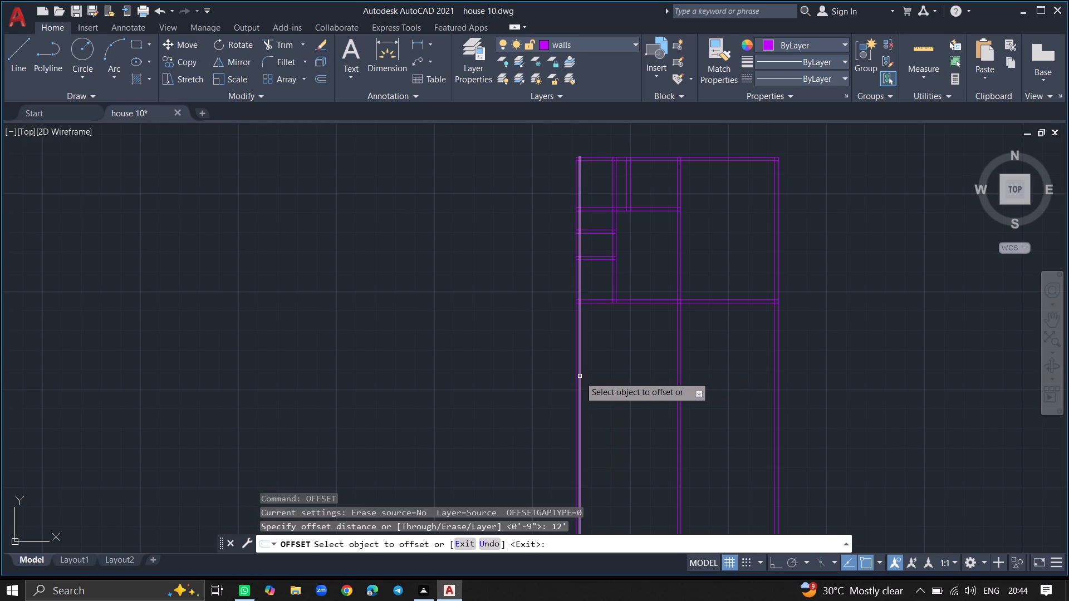
click(580, 376)
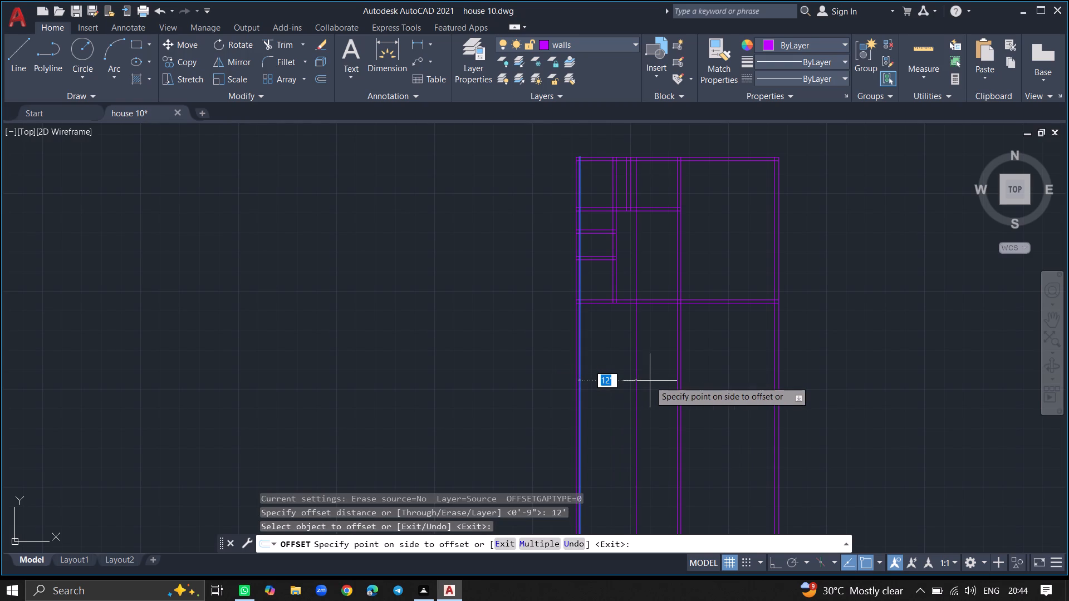
click(650, 381)
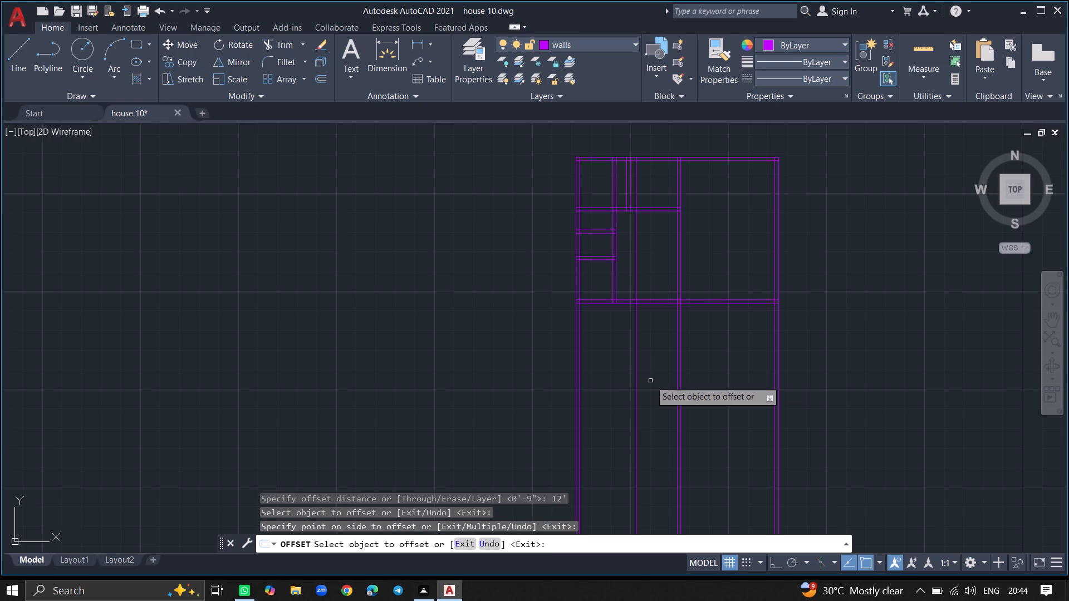
key(o)
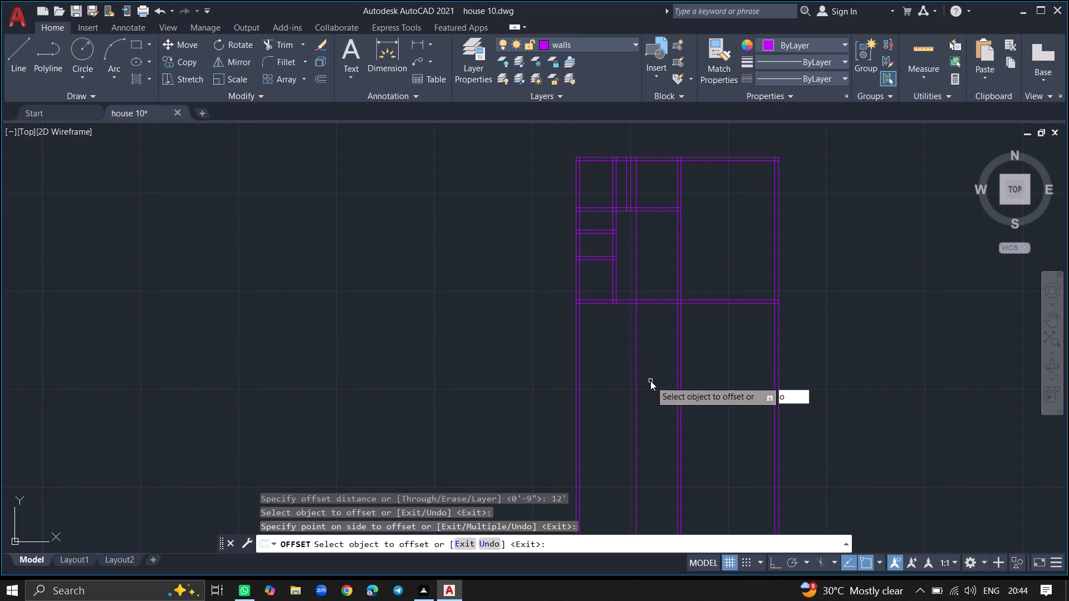
key(Escape)
Offset the new vertical line below the long horizontal wall 9" to the right to form a wall.
text(offset)
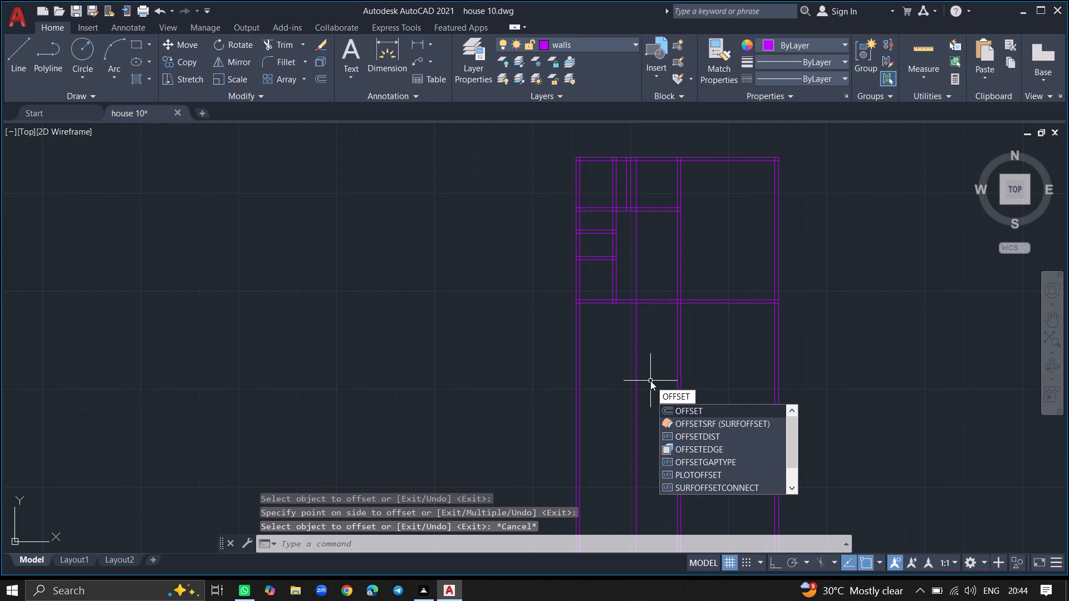
key(Return)
key(9)
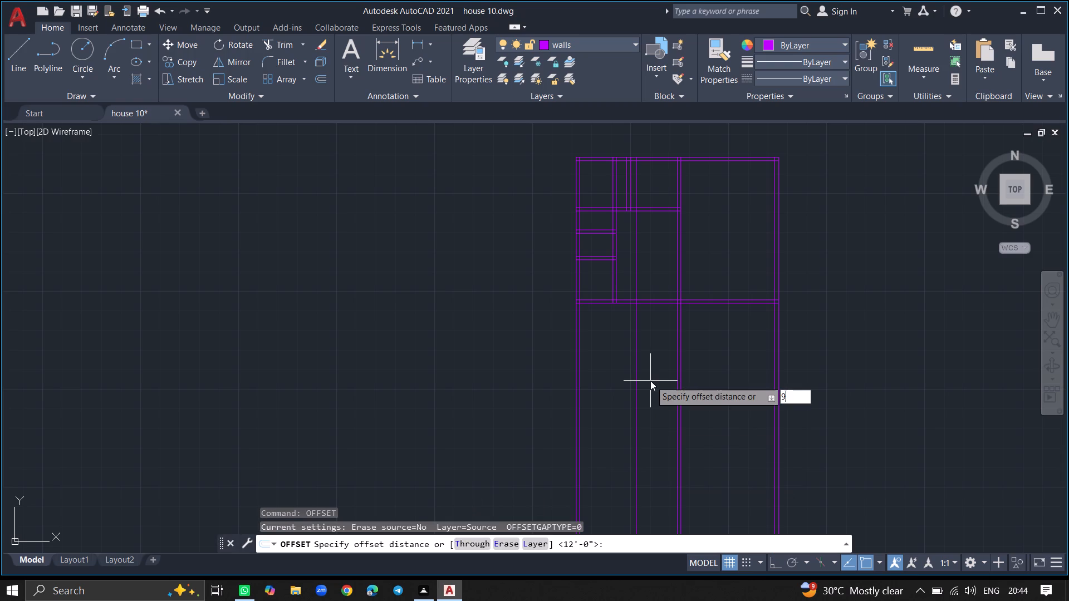
key(shift+quotedbl)
key(Return)
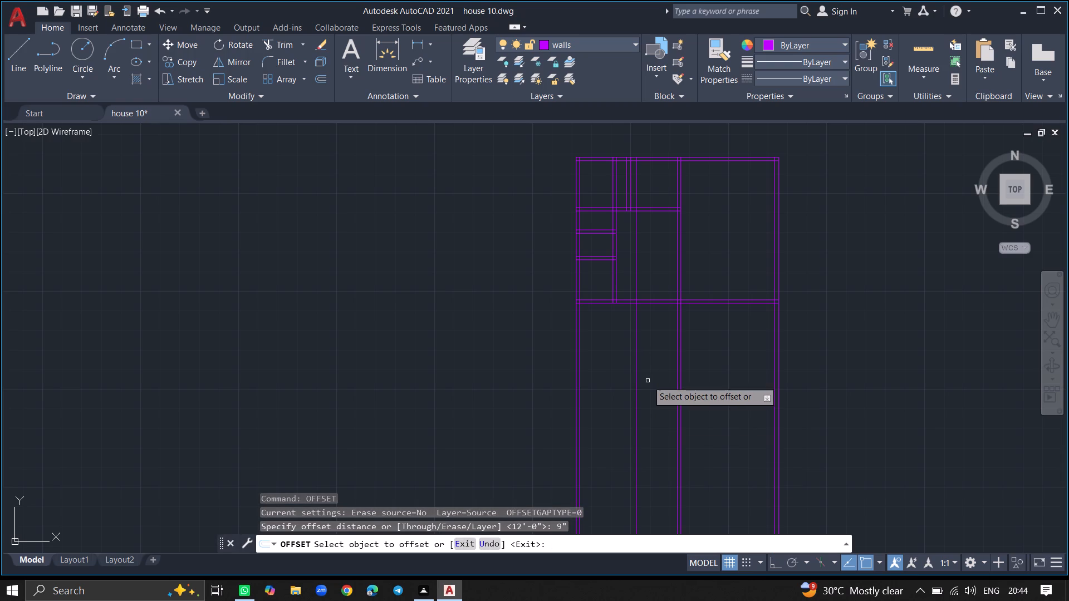
click(636, 377)
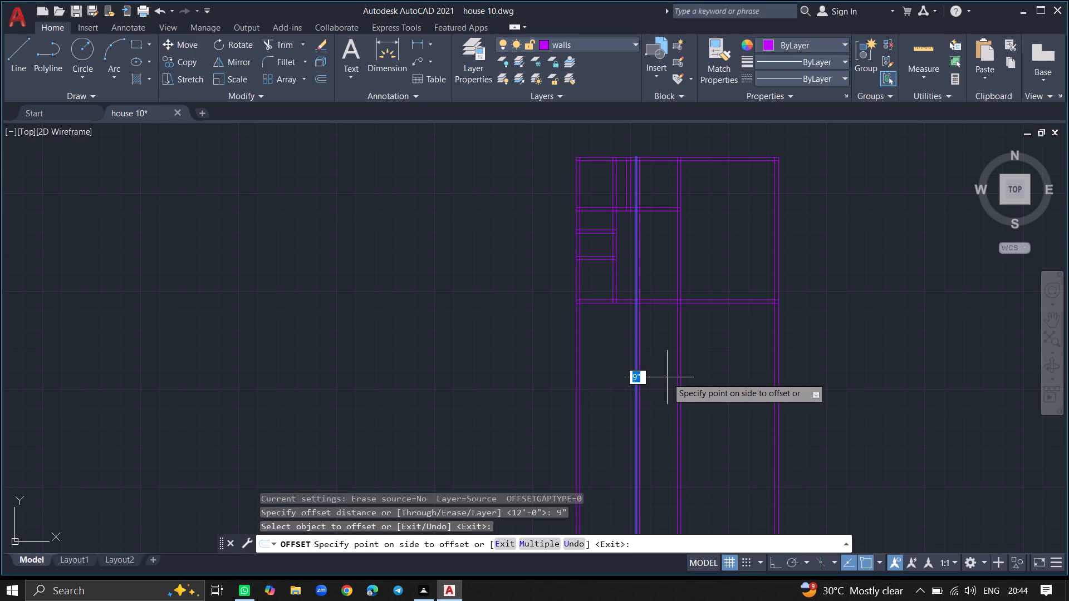
click(667, 377)
key(Return)
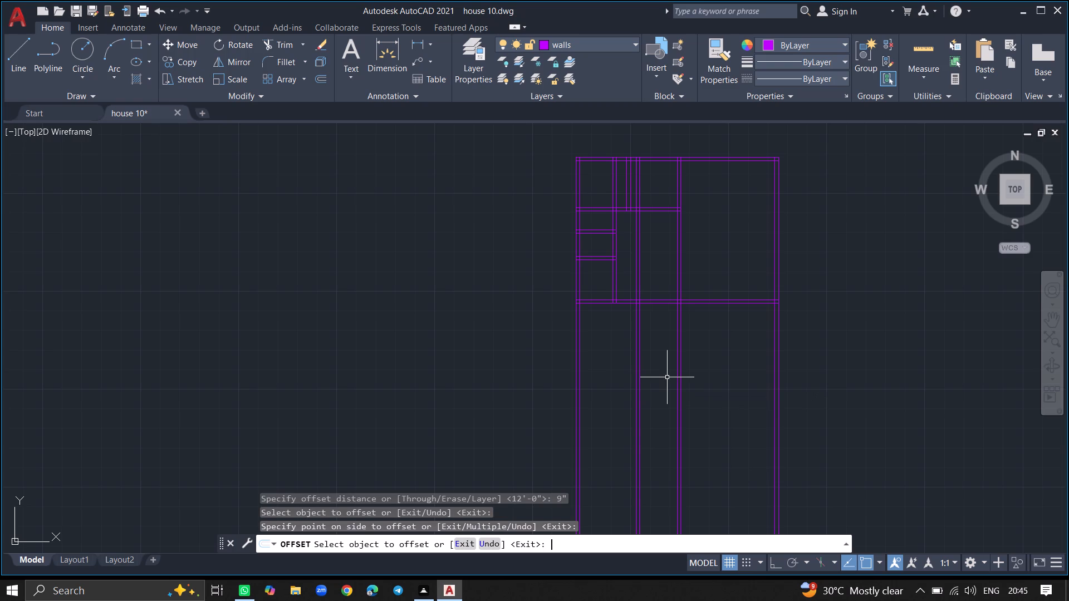
Trim both lines of the small left-hand rooms' vertical wall above the upper horizontal wall.
ctrl+scroll(613, 193, up, 5)
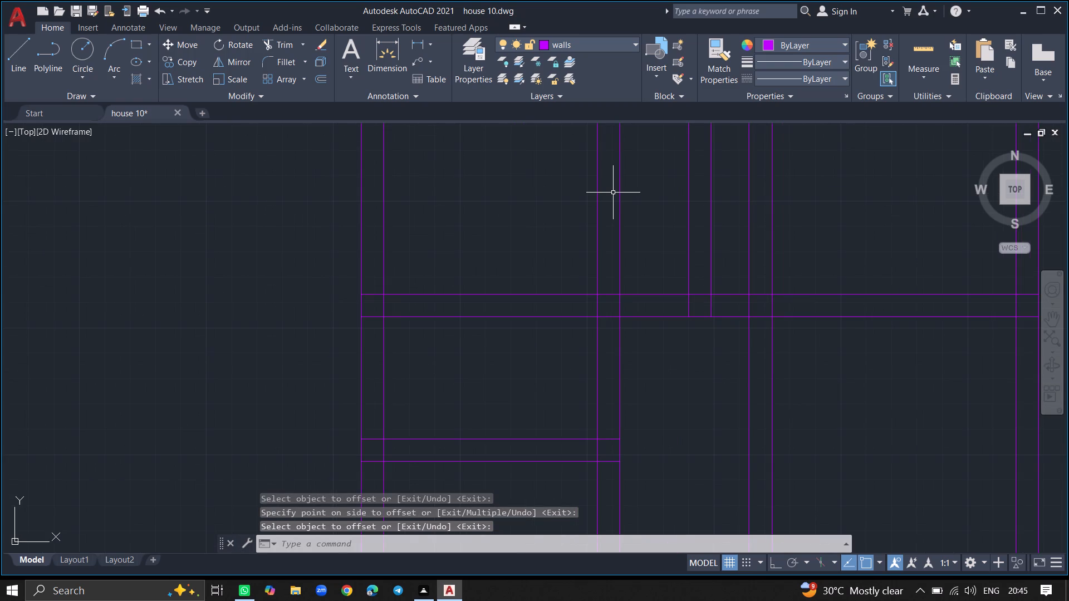
text(trim)
key(Return)
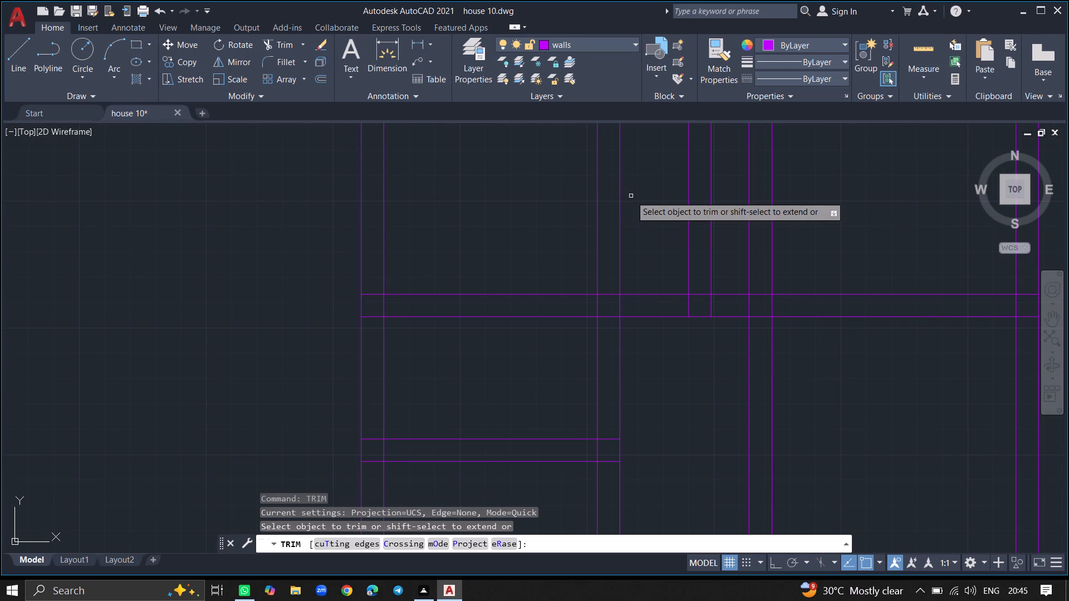
click(620, 195)
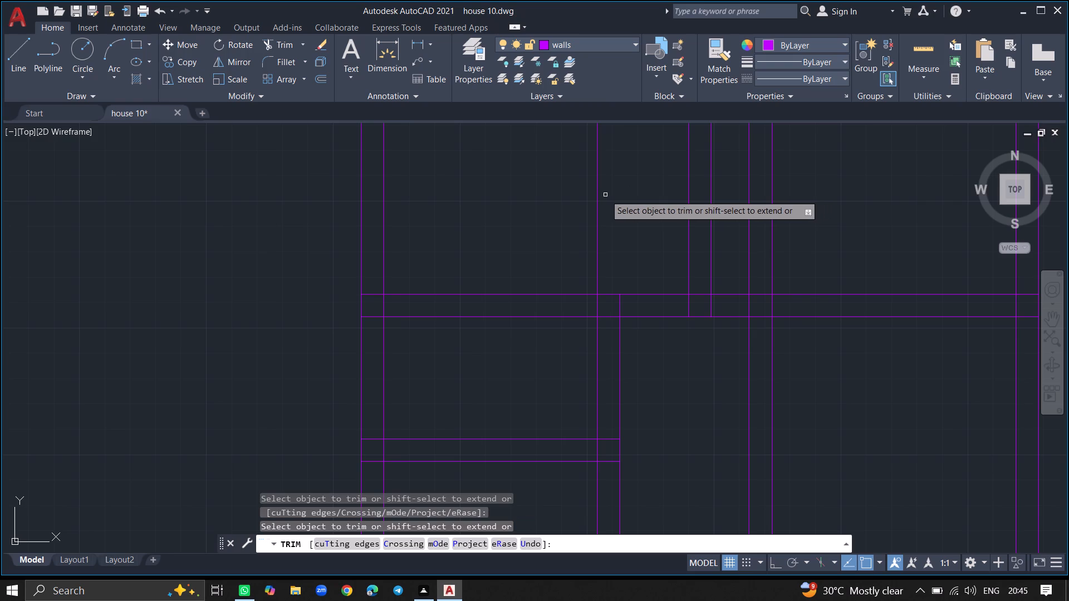
click(596, 194)
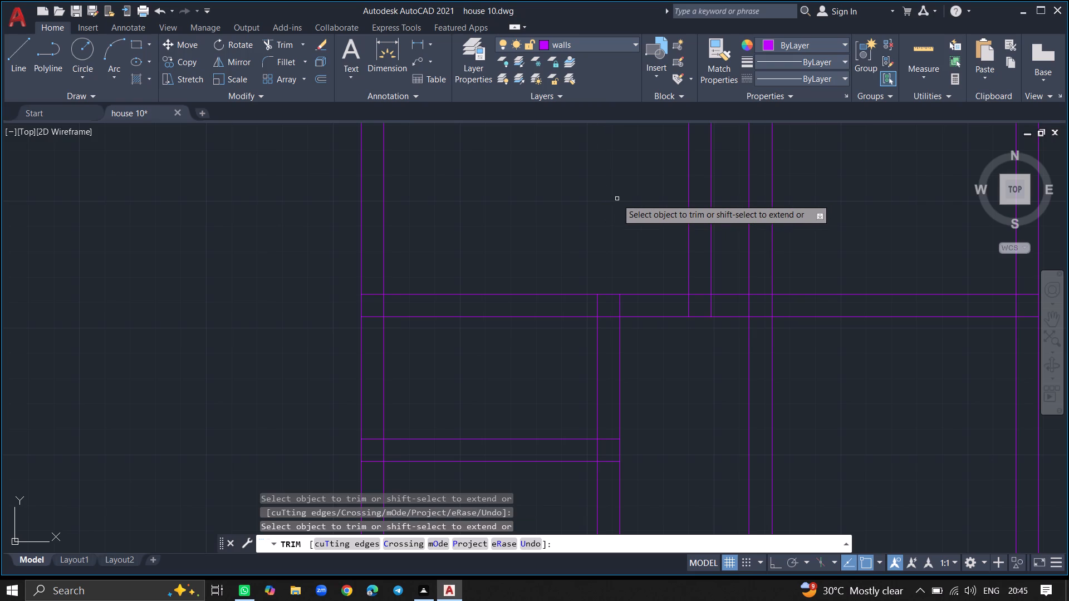
Trim both lines of the new 9" vertical wall between the top exterior wall and the long horizontal wall spanning the house.
ctrl+scroll(617, 199, down, 3)
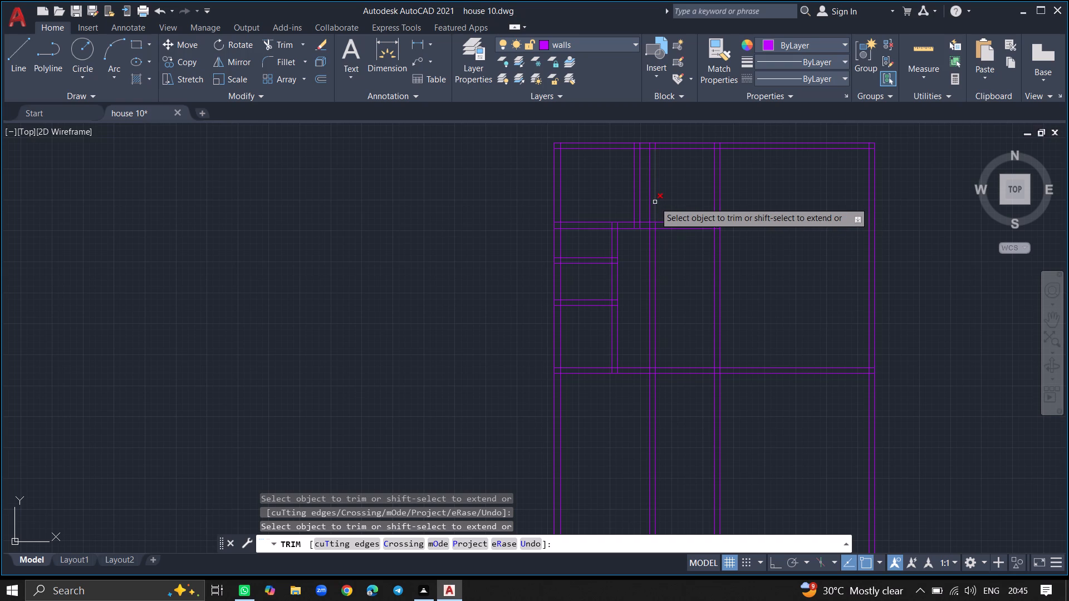
click(655, 202)
click(649, 200)
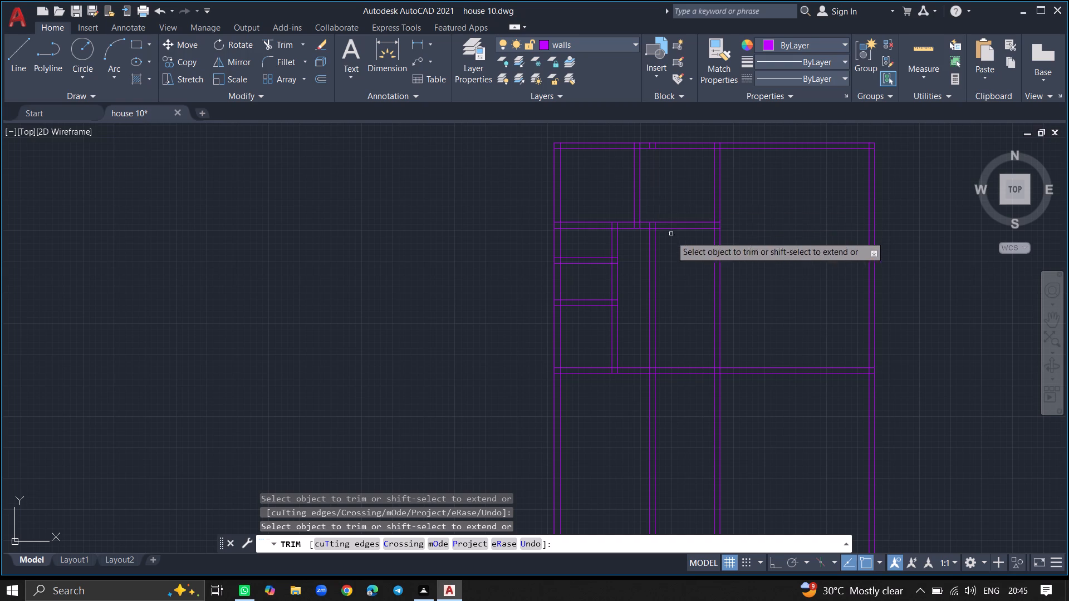
click(661, 260)
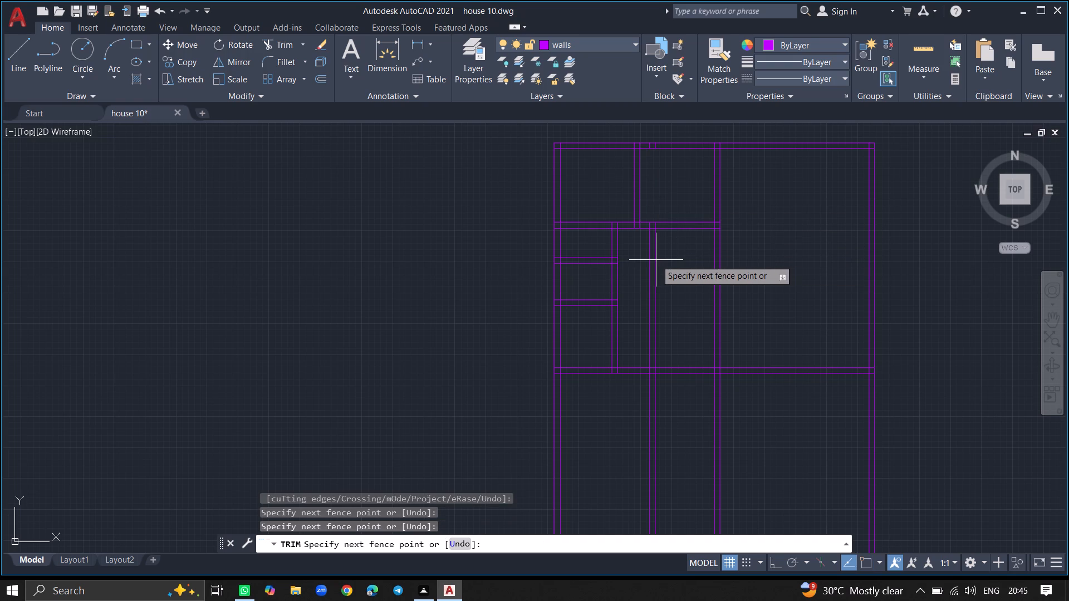
click(653, 260)
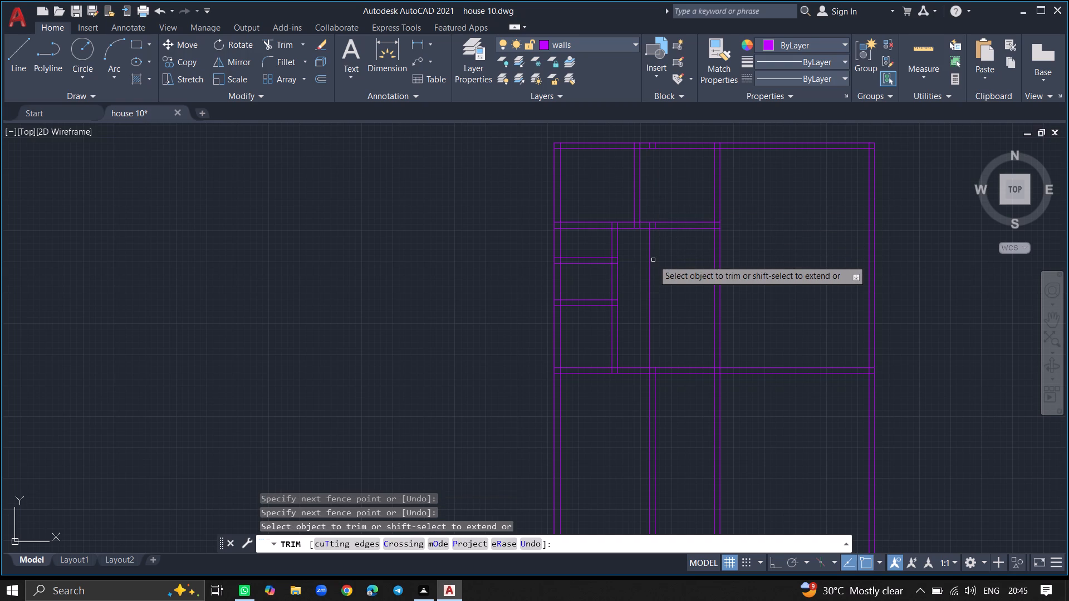
click(649, 260)
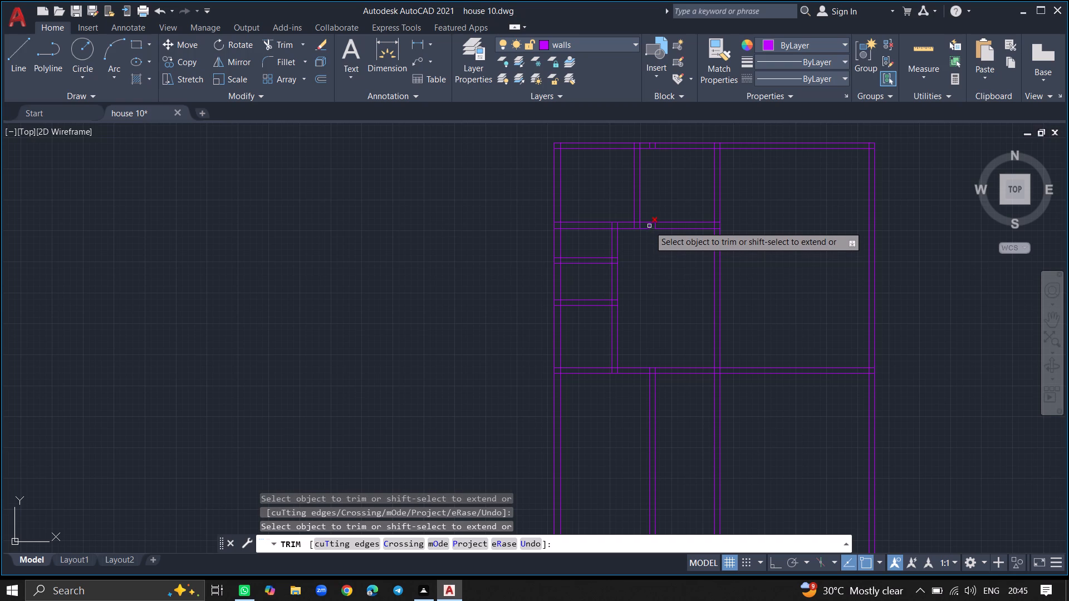
Trim the new vertical wall's leftover line pieces inside the upper horizontal wall and inside the top exterior wall.
ctrl+scroll(649, 225, up, 5)
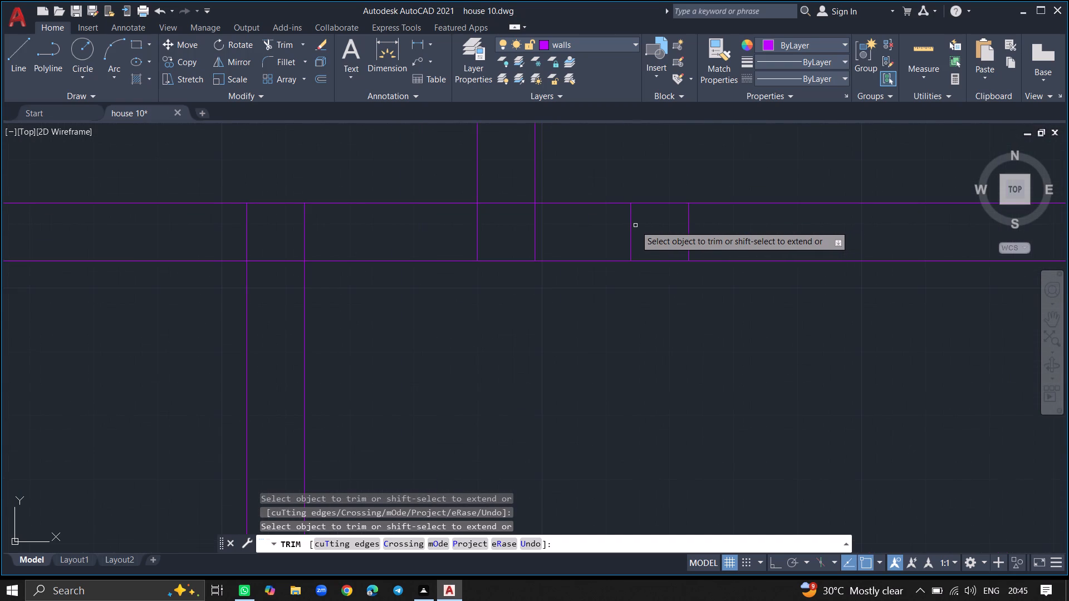
click(631, 224)
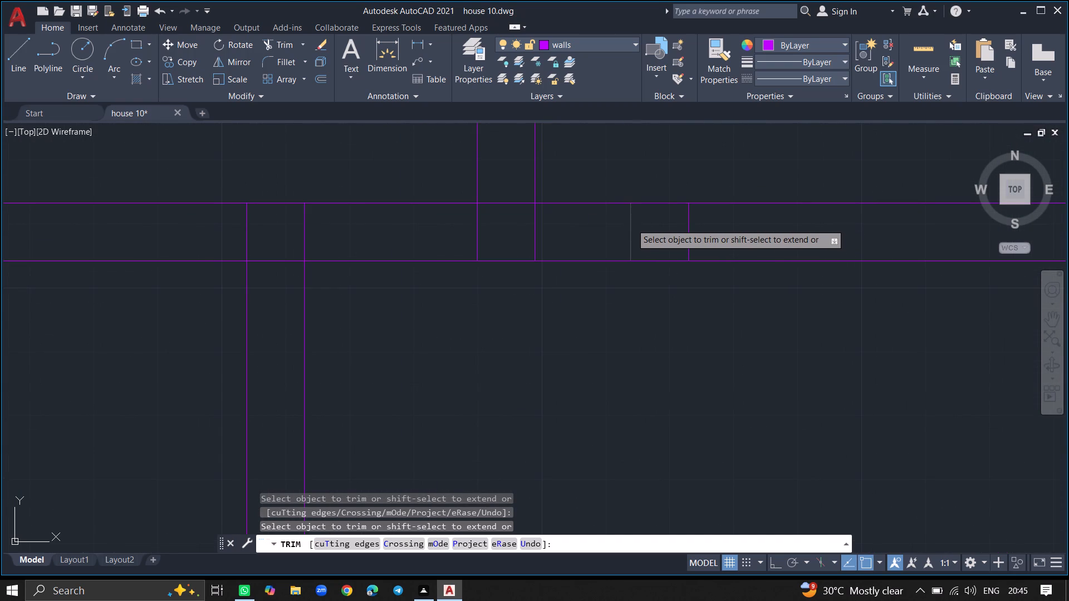
click(689, 225)
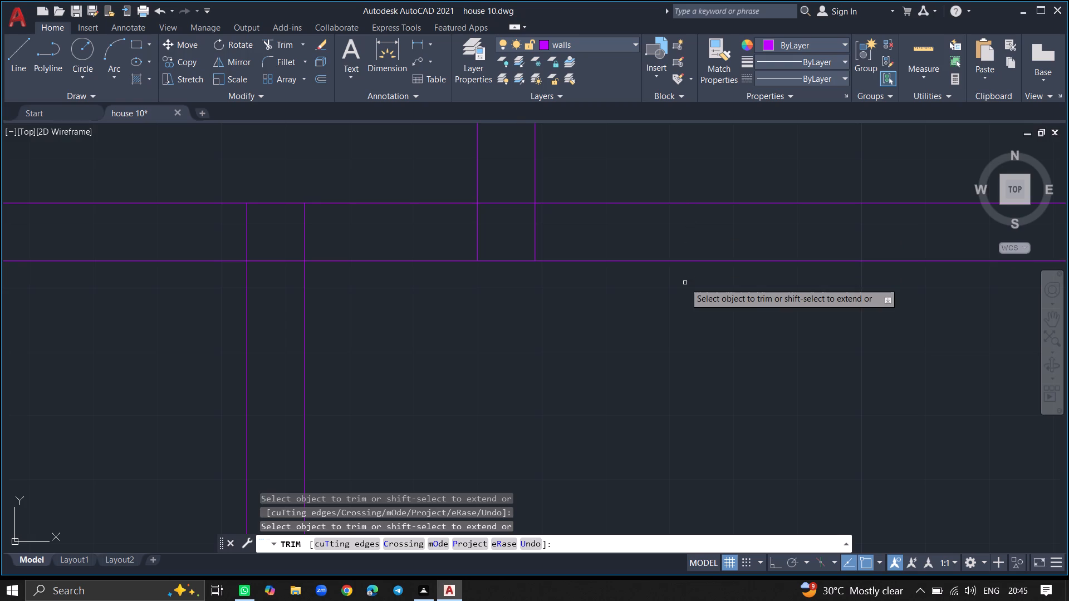
ctrl+scroll(685, 283, down, 4)
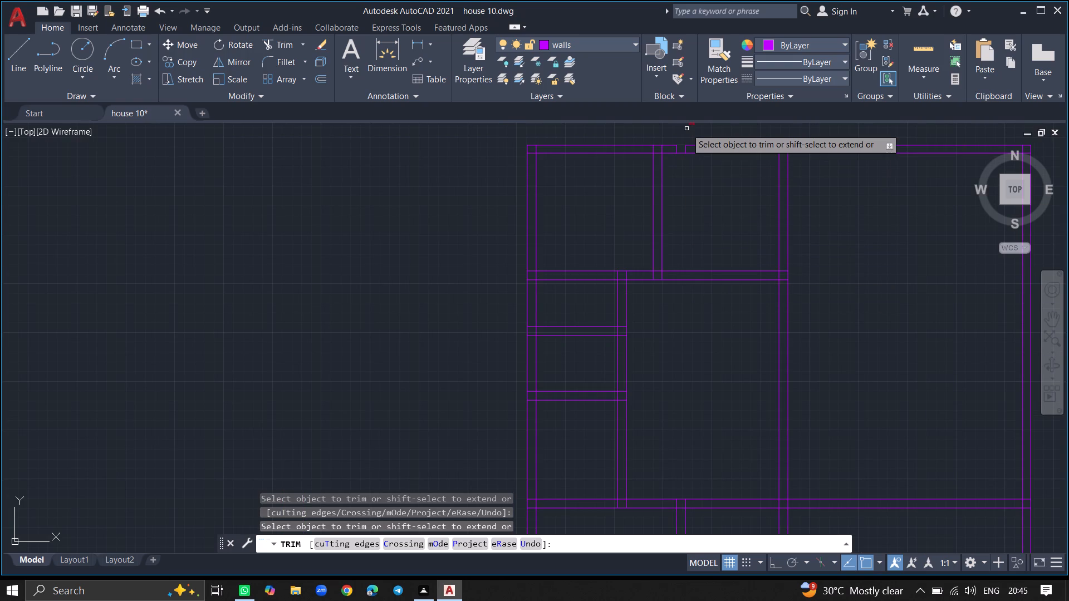
ctrl+scroll(686, 129, up, 2)
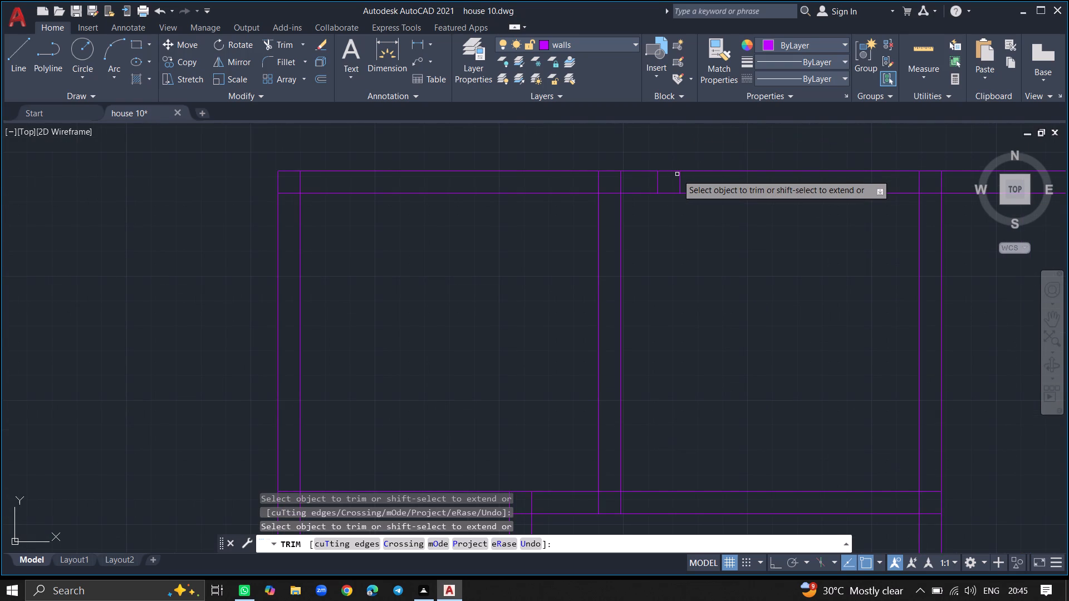
click(679, 178)
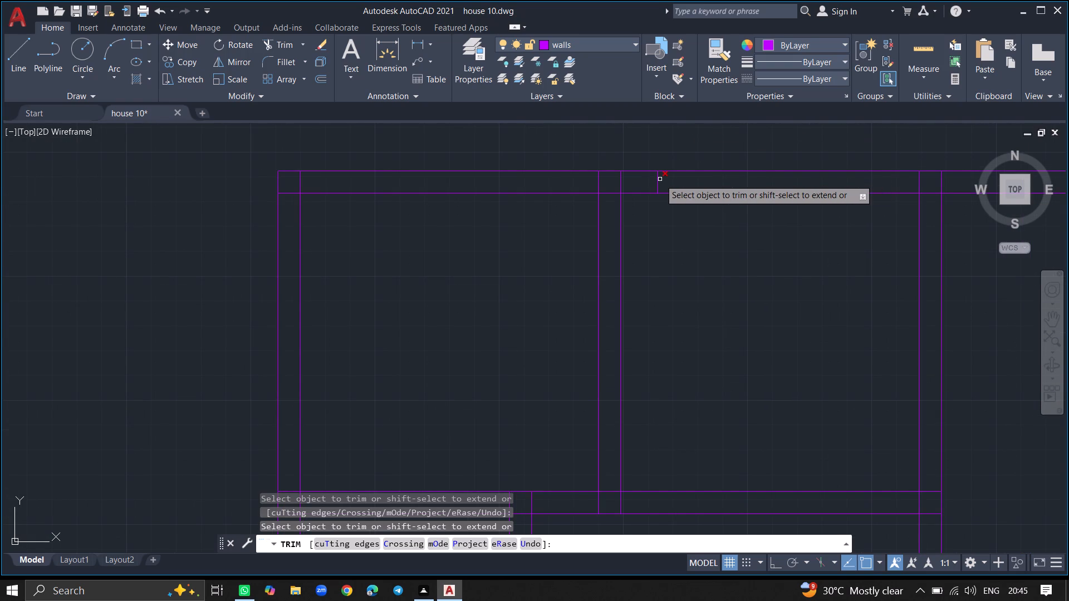
click(660, 179)
key(Return)
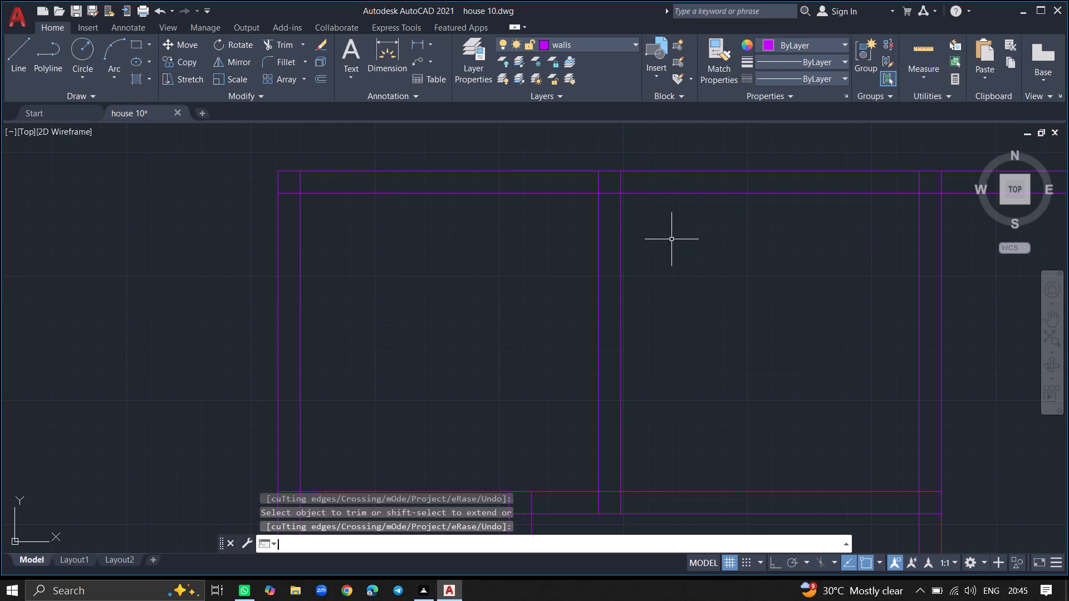
Offset the lower line of the long horizontal wall spanning the house 11' downward.
ctrl+scroll(669, 242, down, 5)
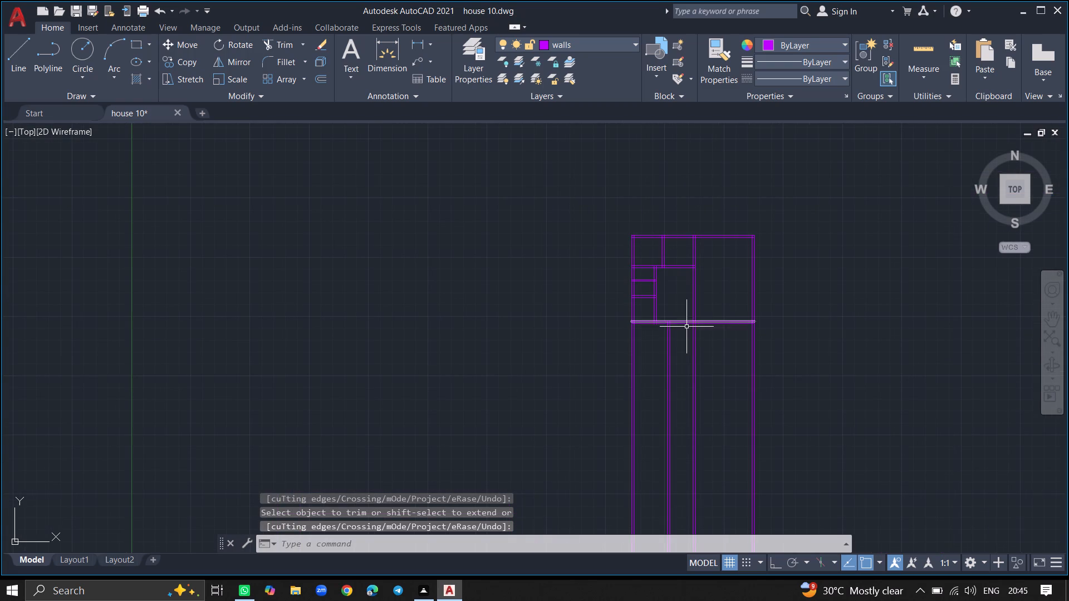
ctrl+scroll(686, 356, up, 2)
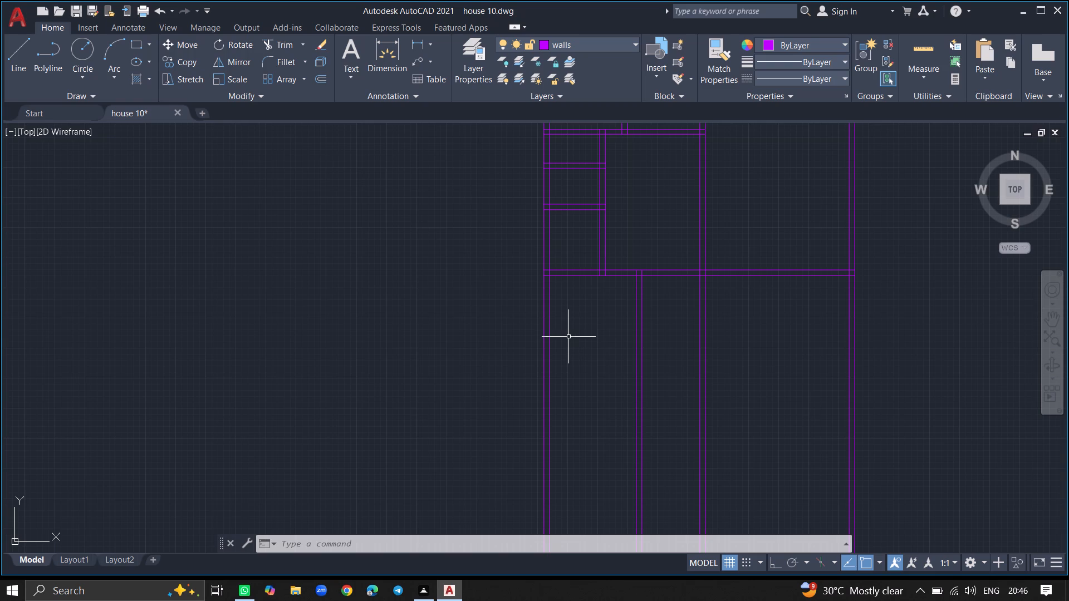
key(o)
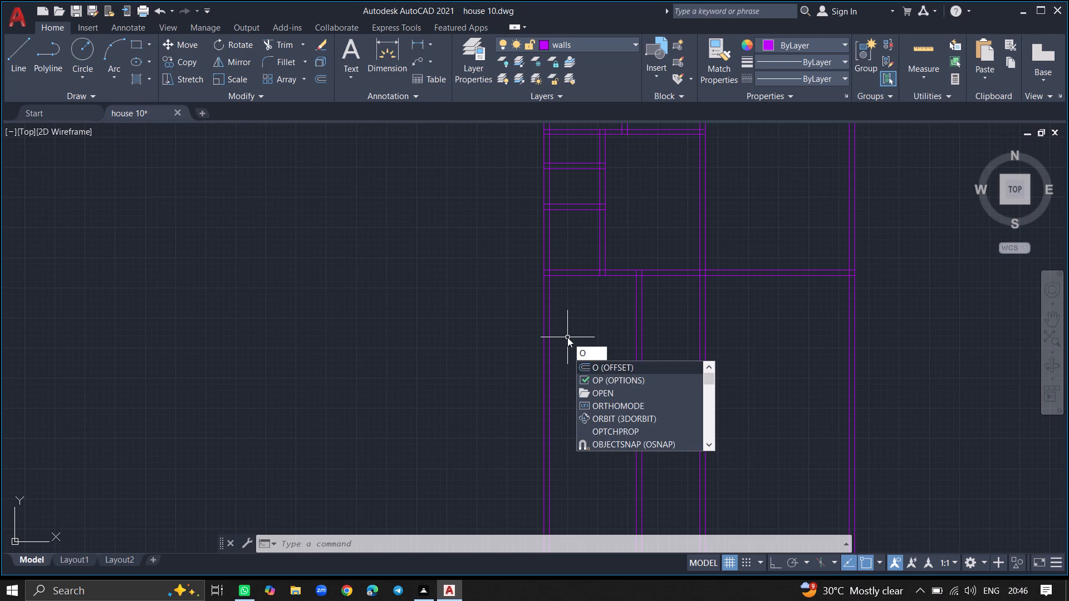
text(ffset)
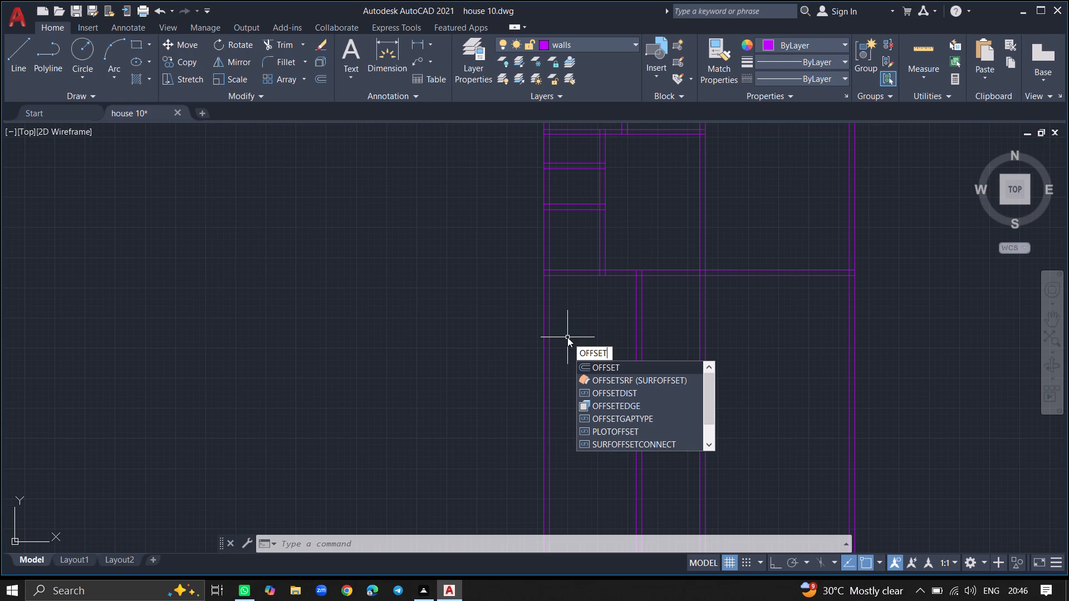
key(Return)
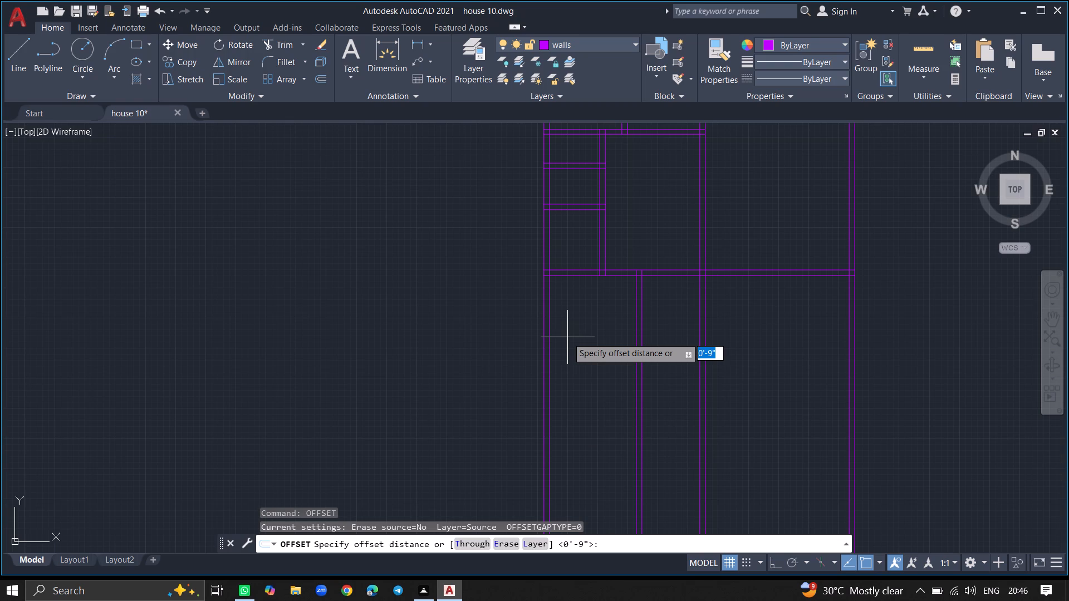
text(11)
key(apostrophe)
key(Return)
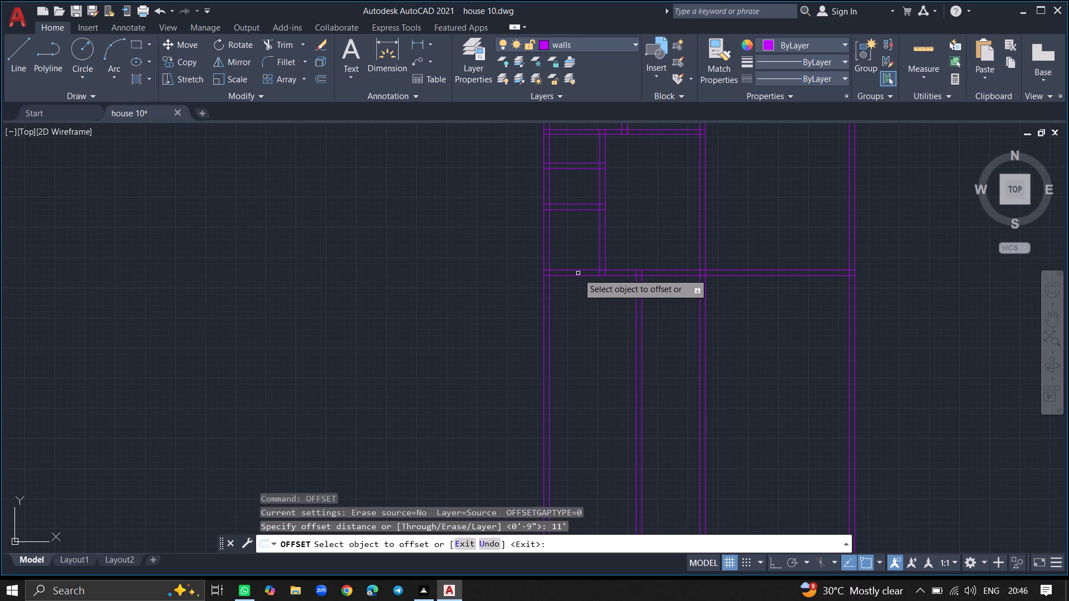
click(578, 276)
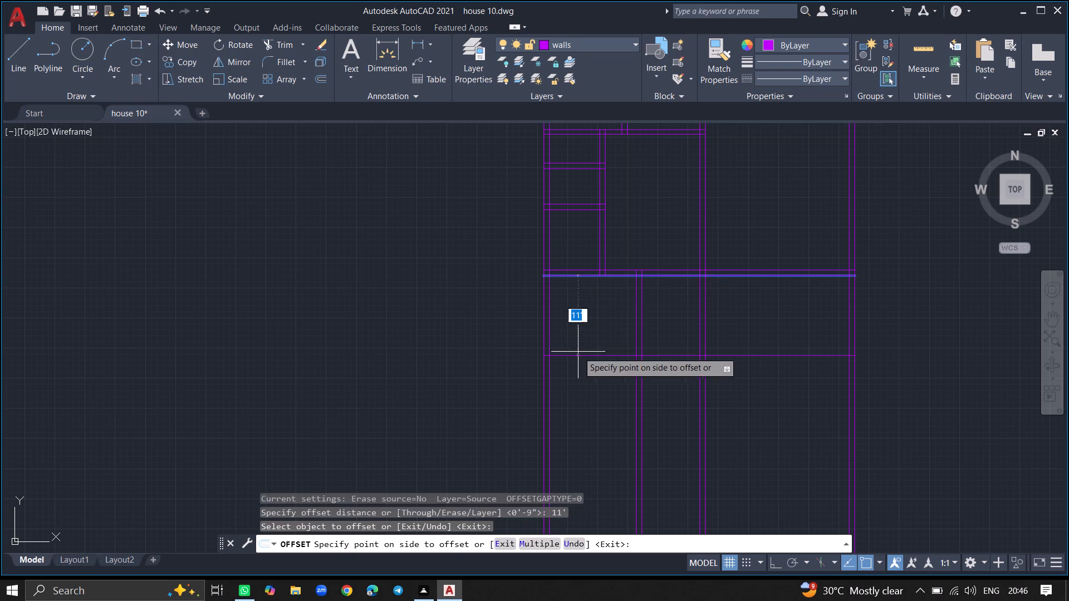
click(581, 369)
key(Return)
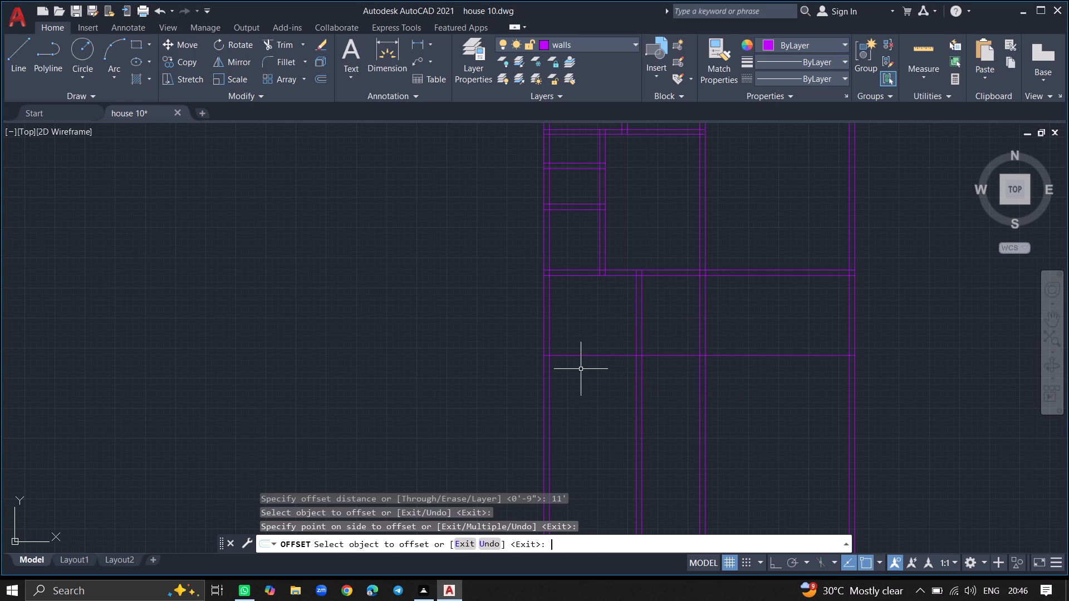
Offset the new horizontal line 9" downward to form the wall below the 11' room.
text(of)
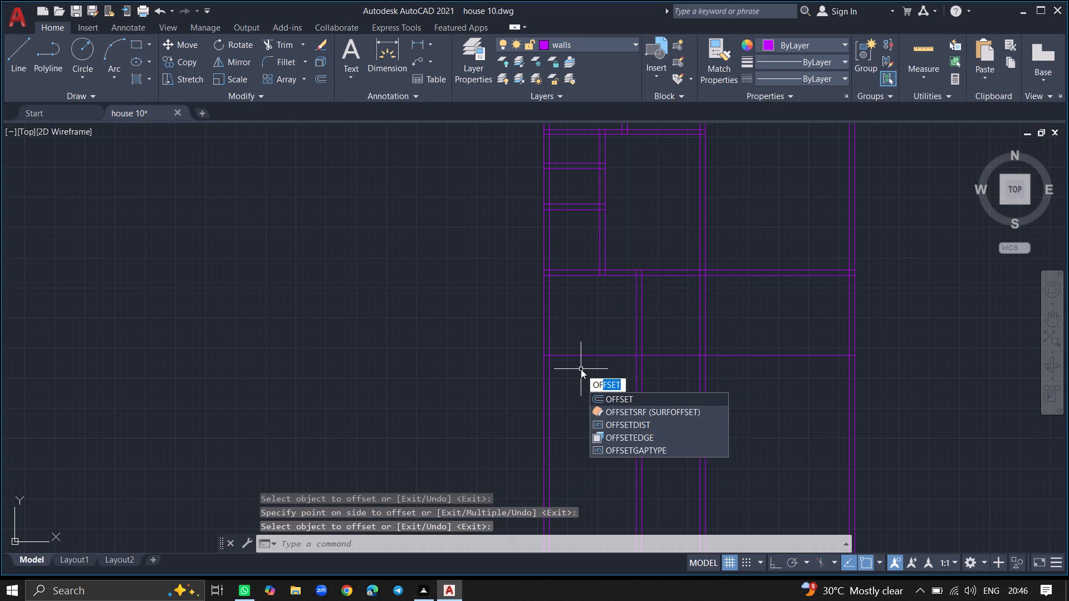
click(597, 393)
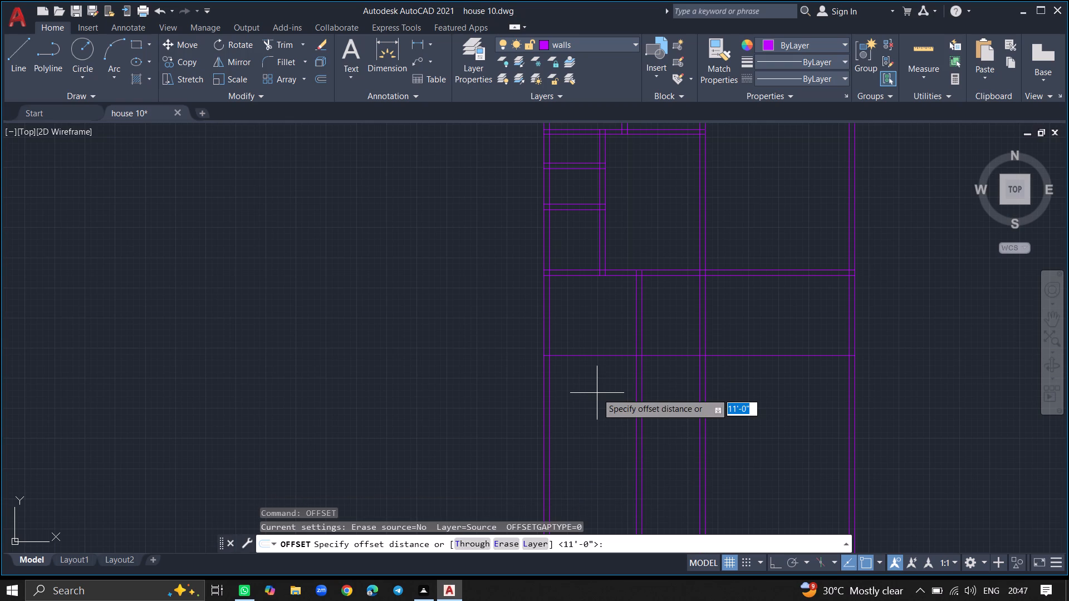
text(9")
key(Return)
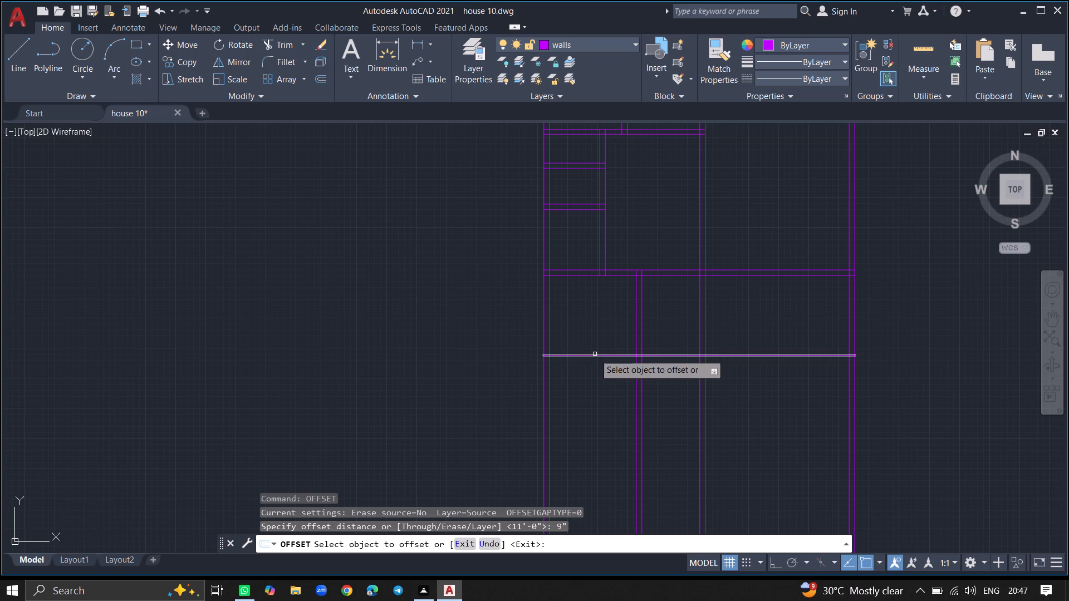
click(595, 354)
click(595, 397)
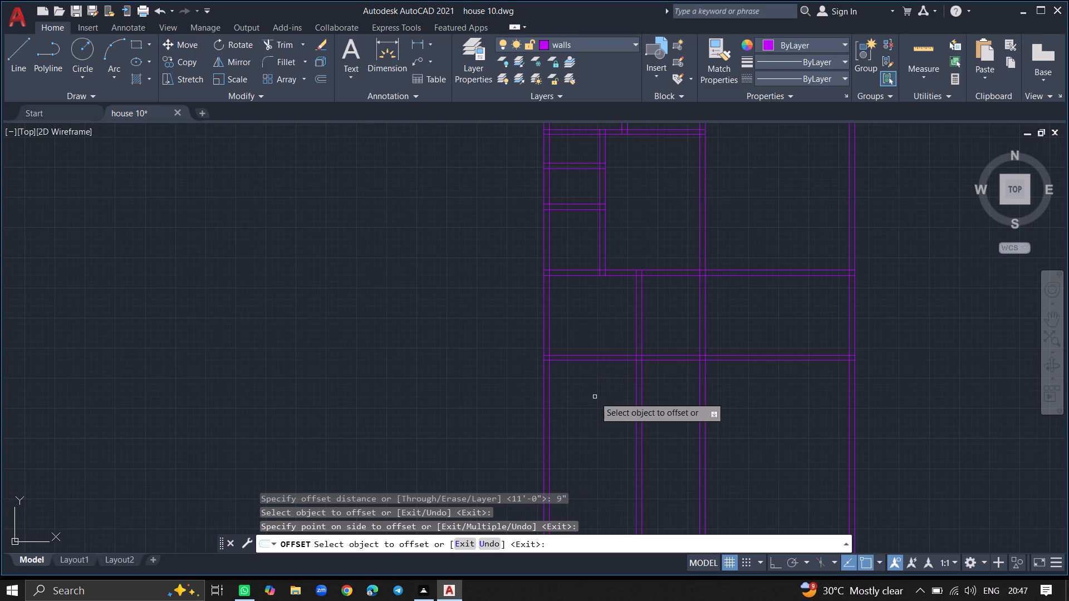
key(Return)
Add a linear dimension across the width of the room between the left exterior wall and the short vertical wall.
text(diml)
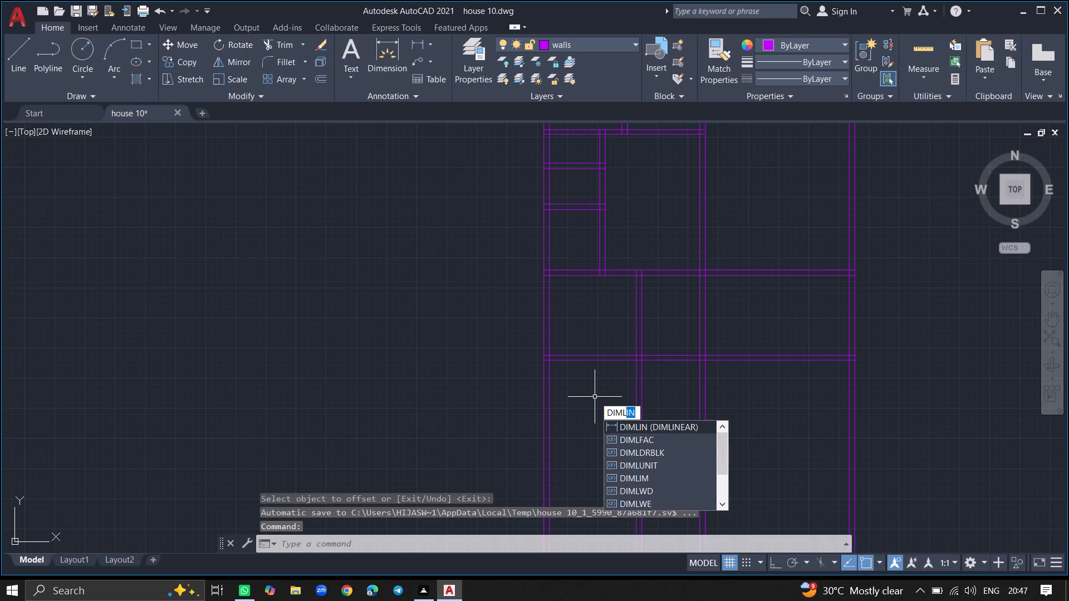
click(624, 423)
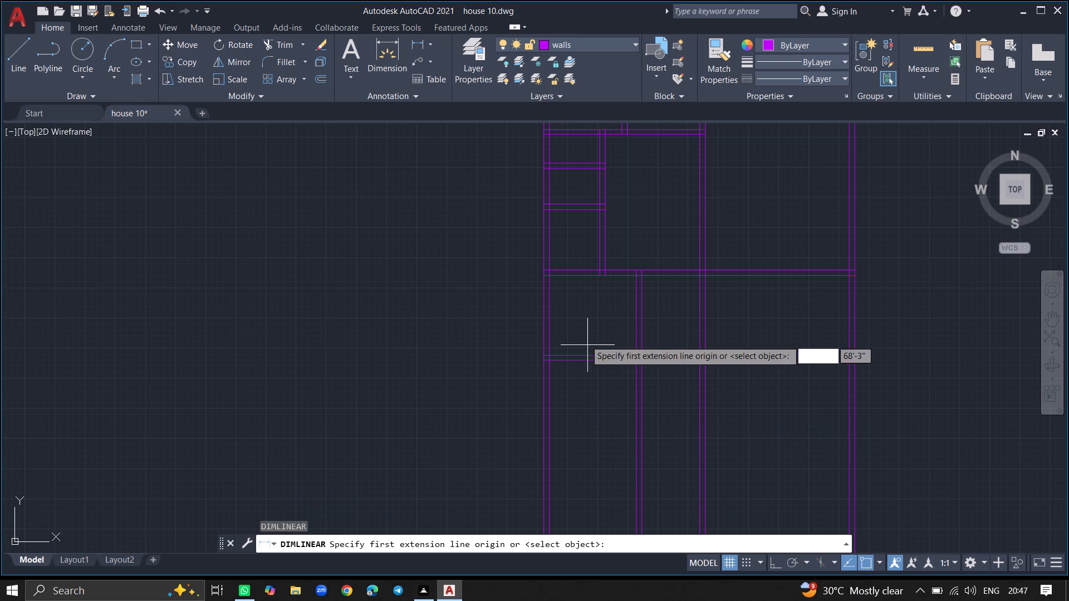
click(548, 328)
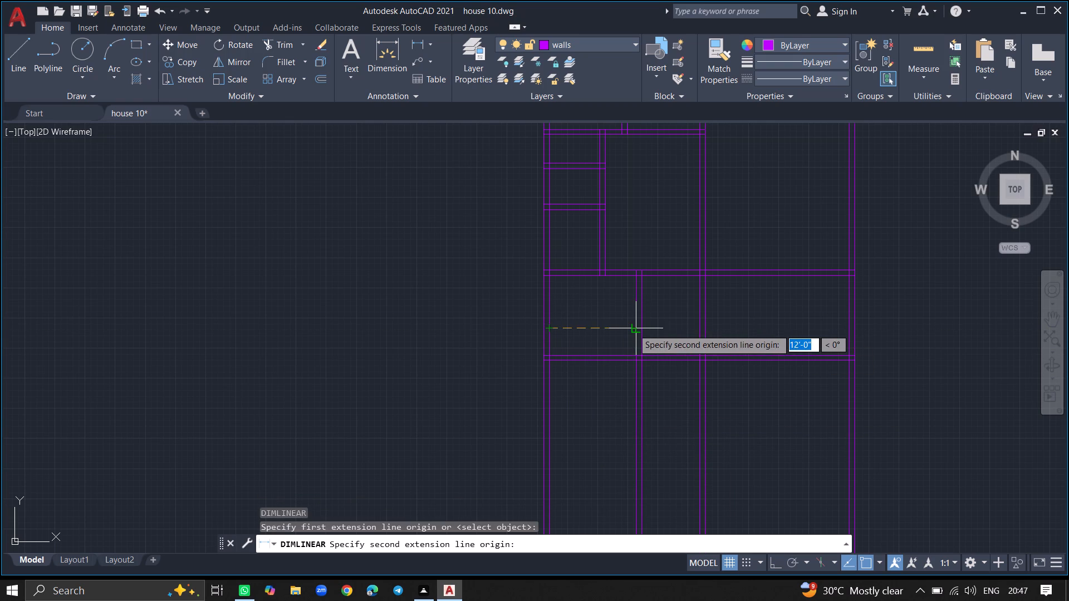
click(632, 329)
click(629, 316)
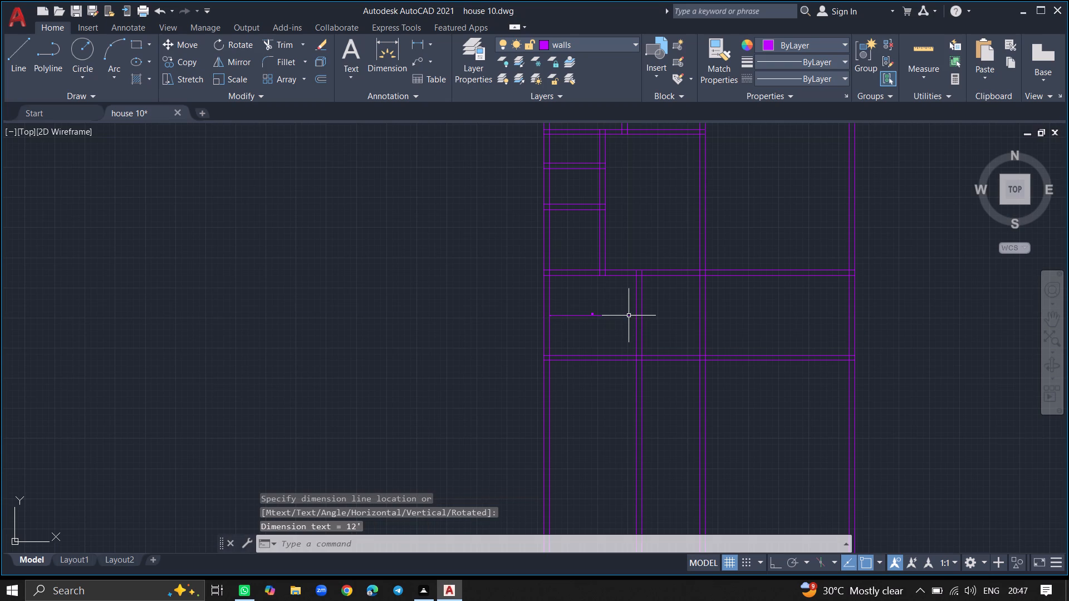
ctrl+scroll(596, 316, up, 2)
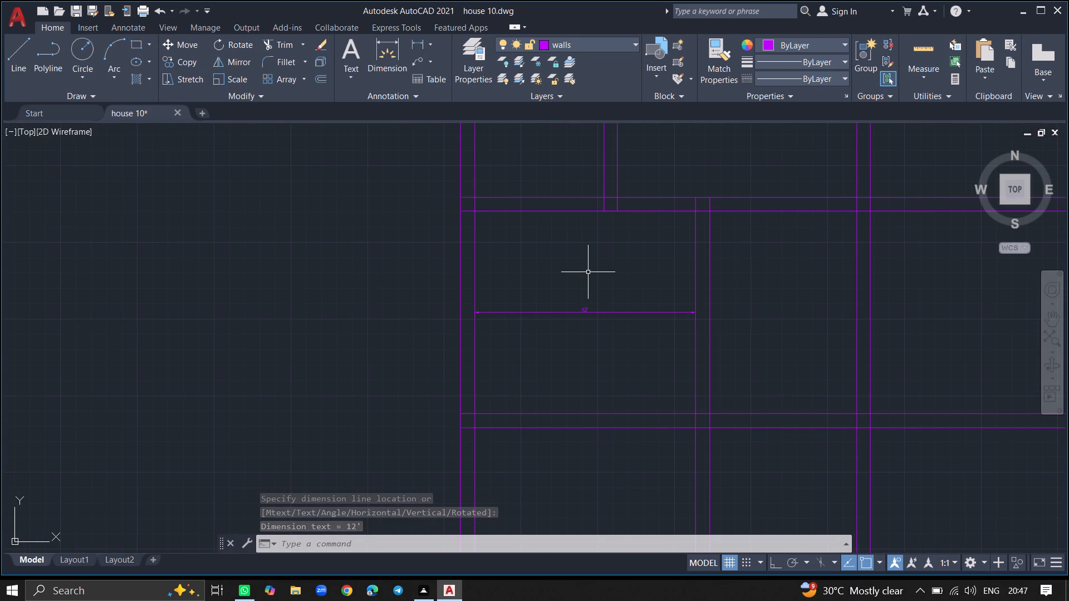
Trim both lines of the short vertical wall below the new lower horizontal wall.
ctrl+scroll(777, 312, down, 2)
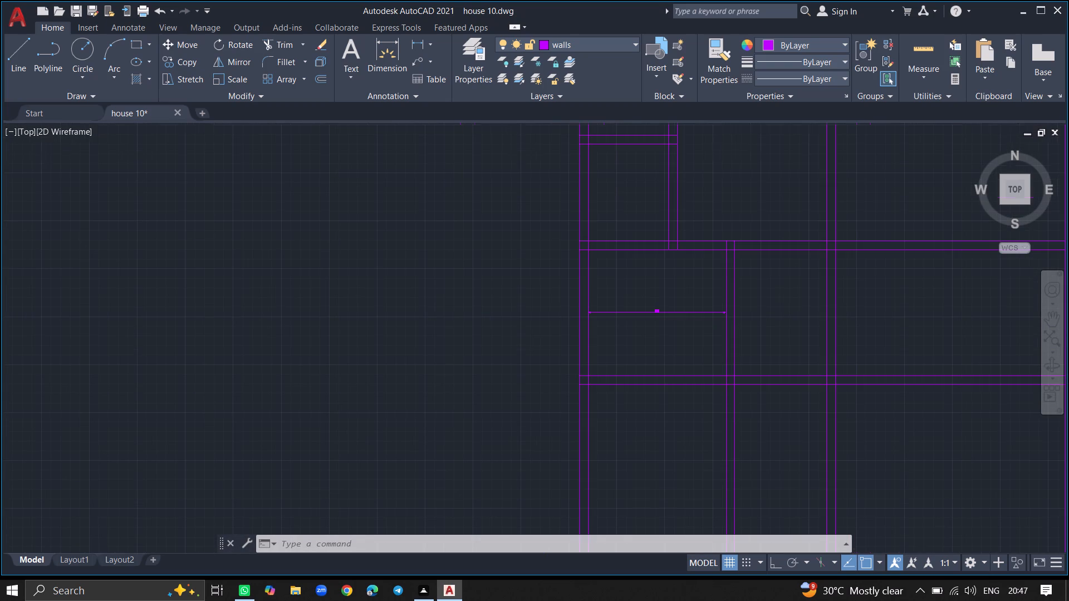
ctrl+scroll(777, 312, down, 1)
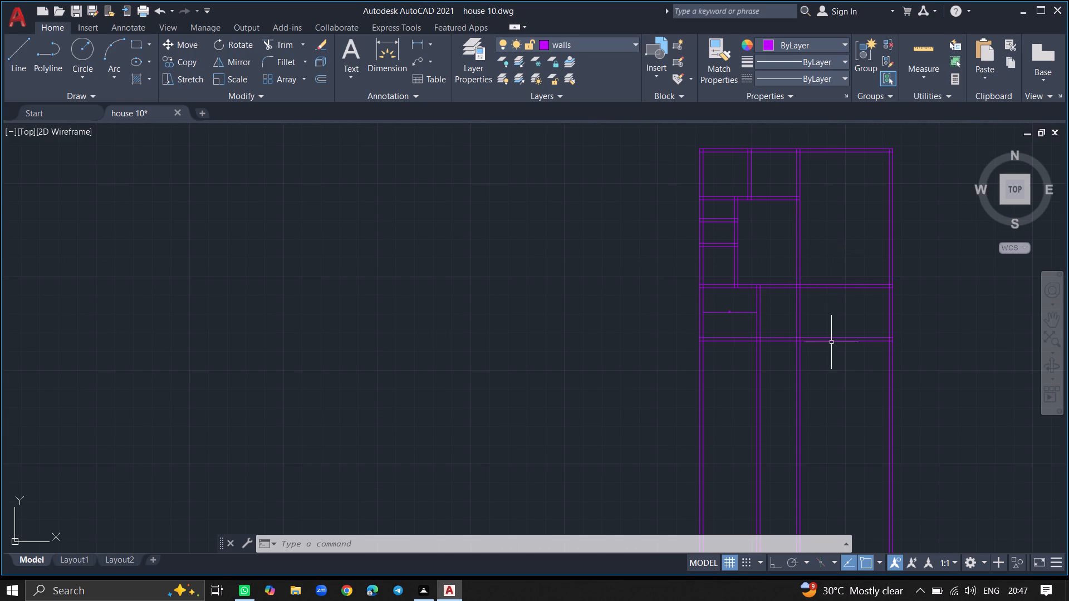
text(tri)
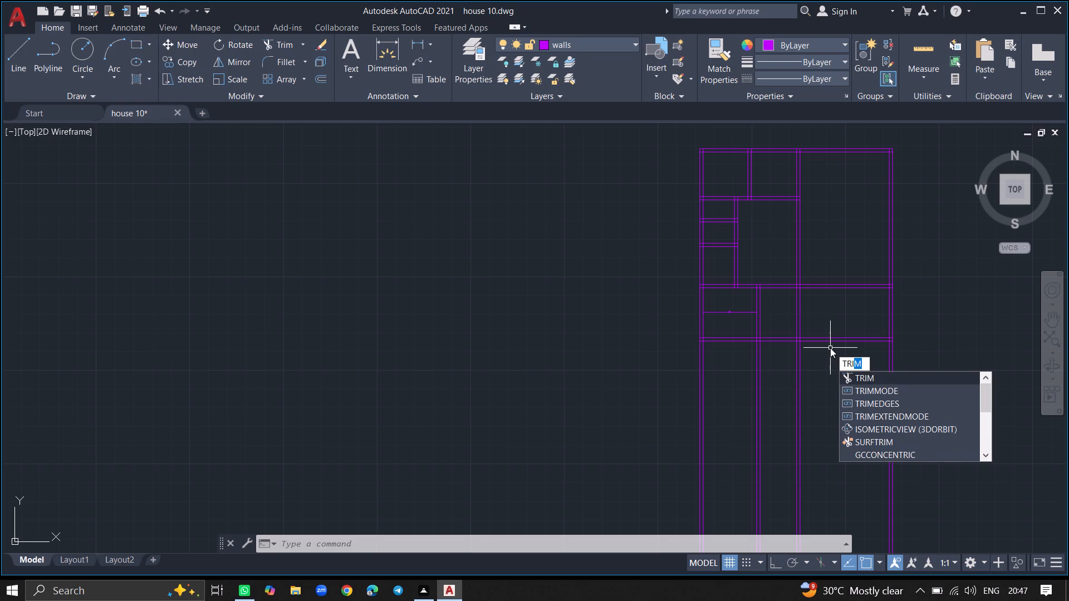
key(Escape)
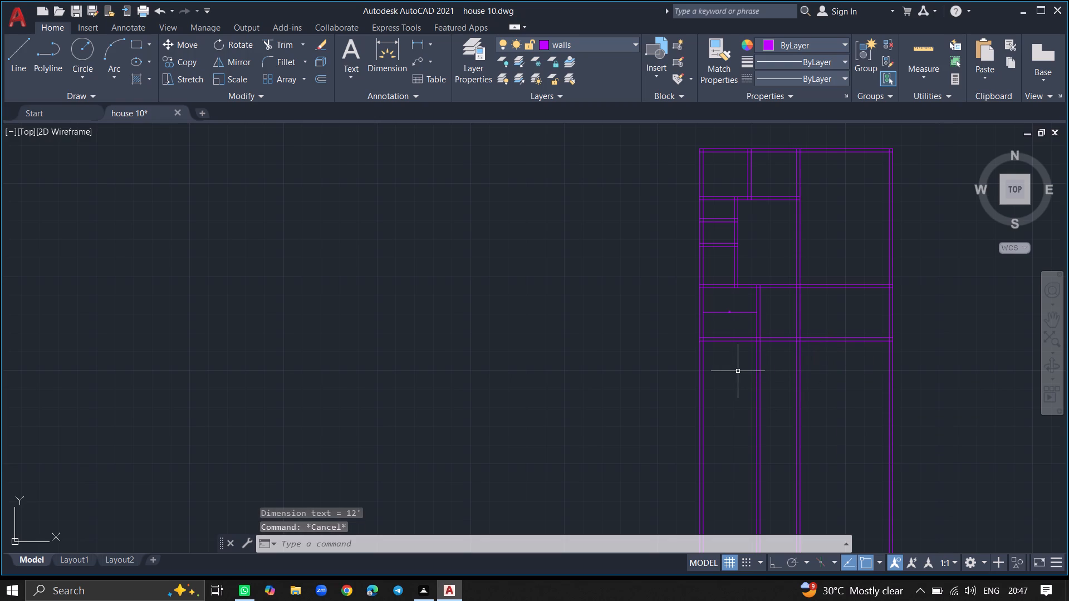
ctrl+scroll(738, 371, up, 2)
text(trim)
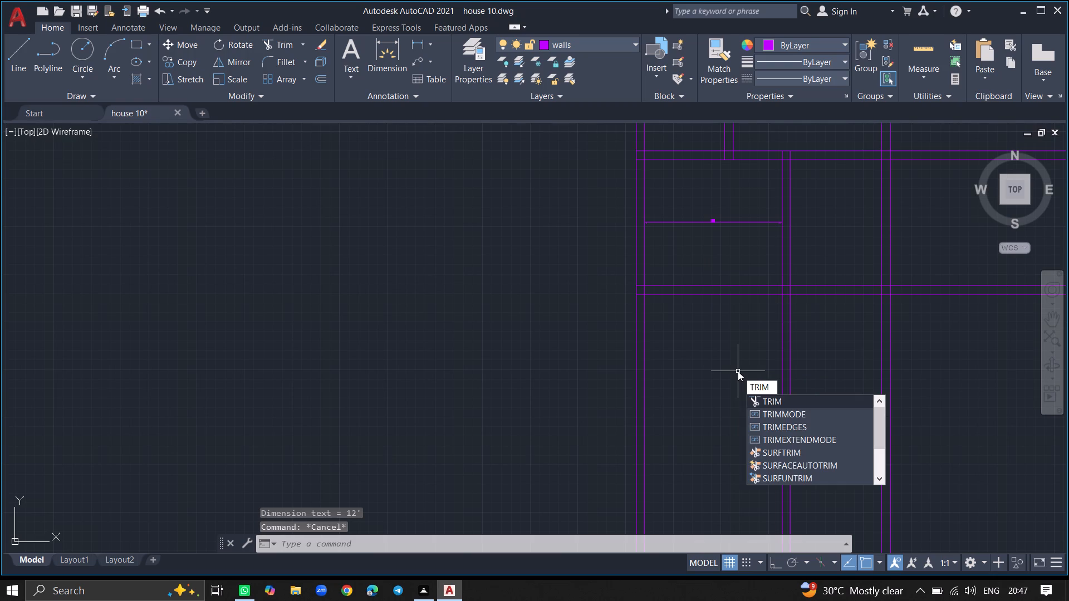
key(Return)
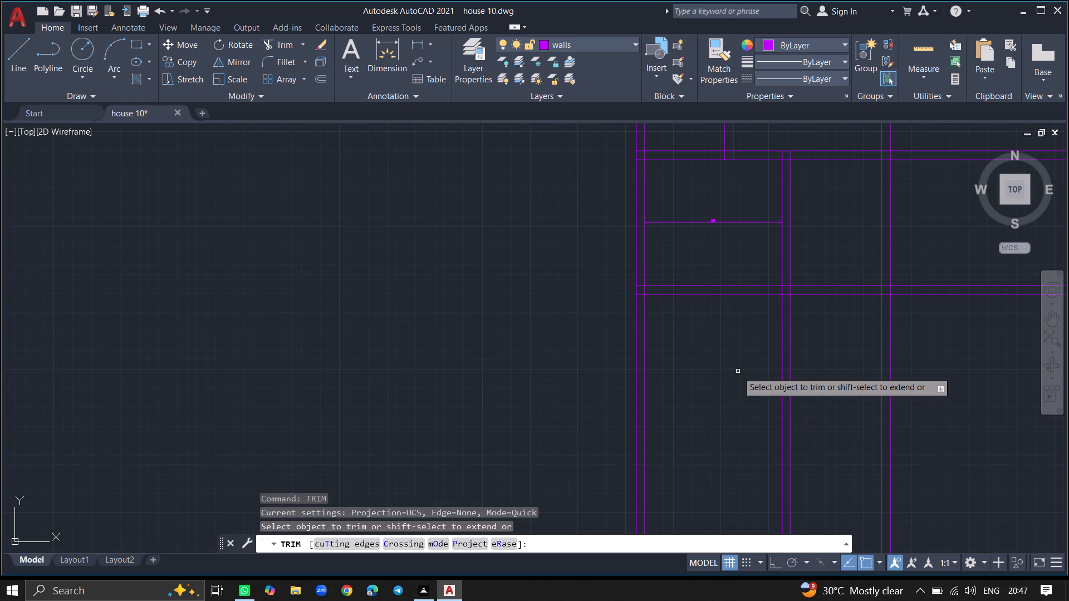
click(782, 379)
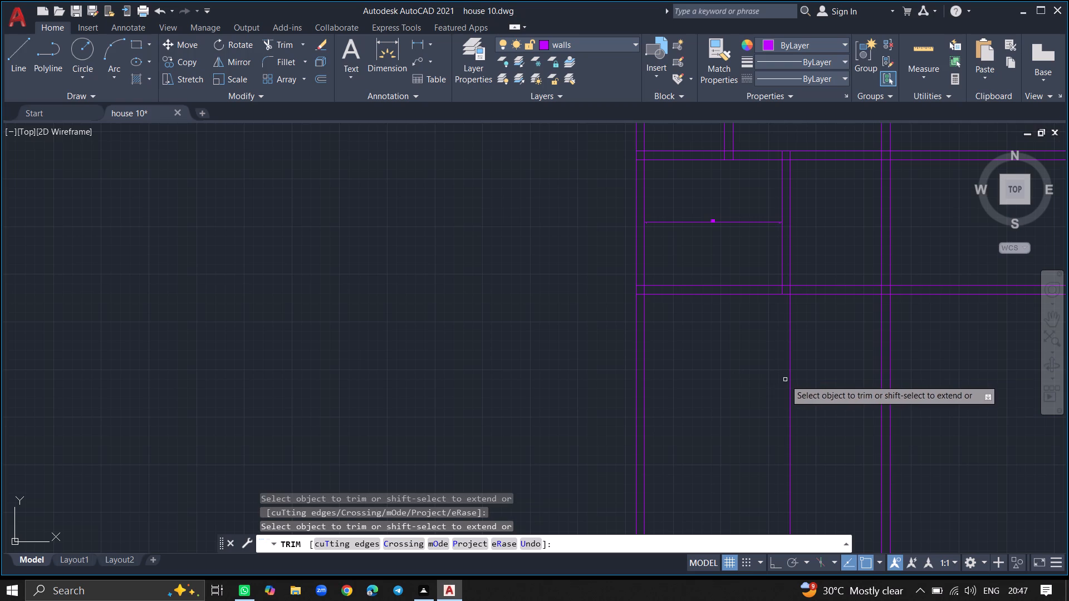
click(792, 381)
click(784, 381)
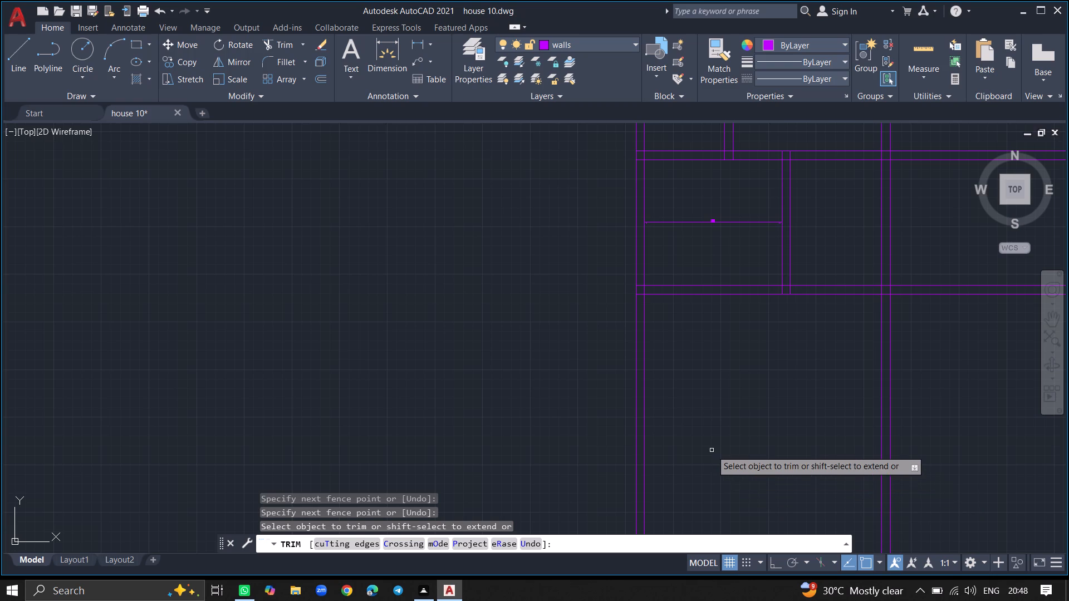
ctrl+scroll(712, 450, down, 1)
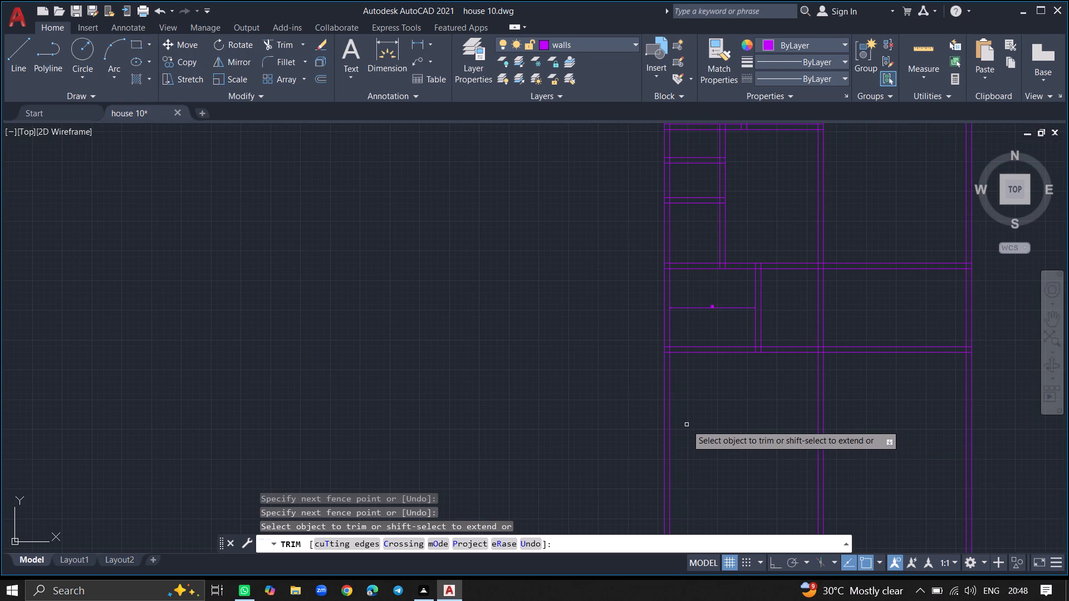
key(Escape)
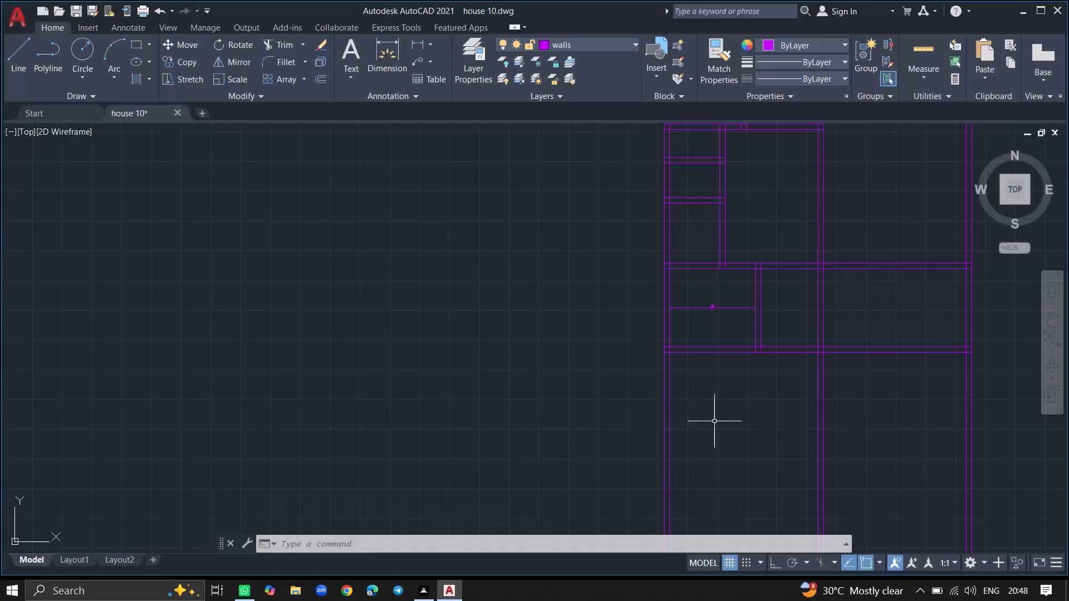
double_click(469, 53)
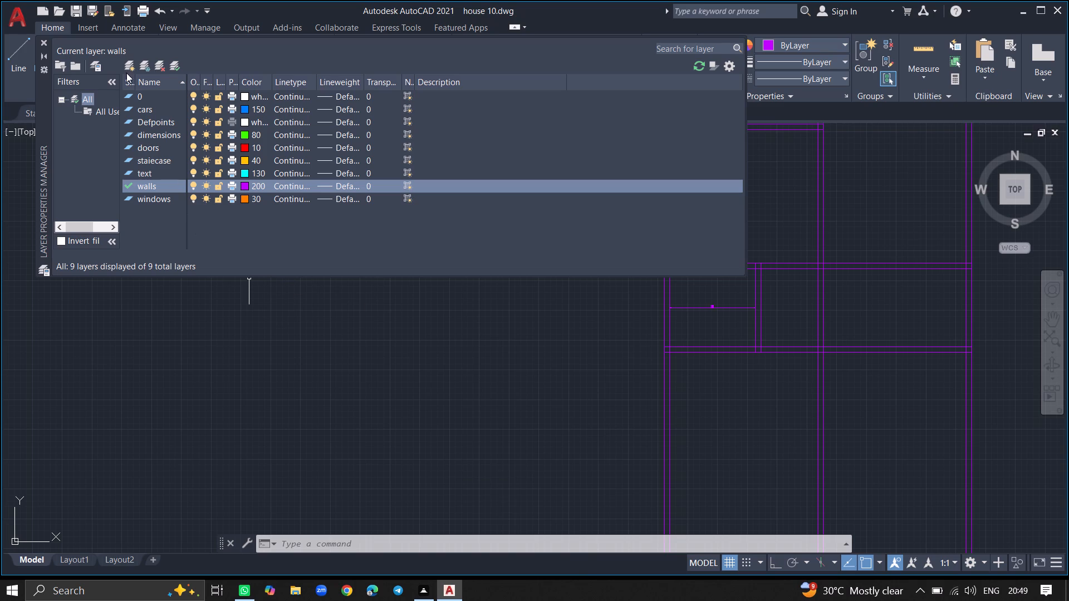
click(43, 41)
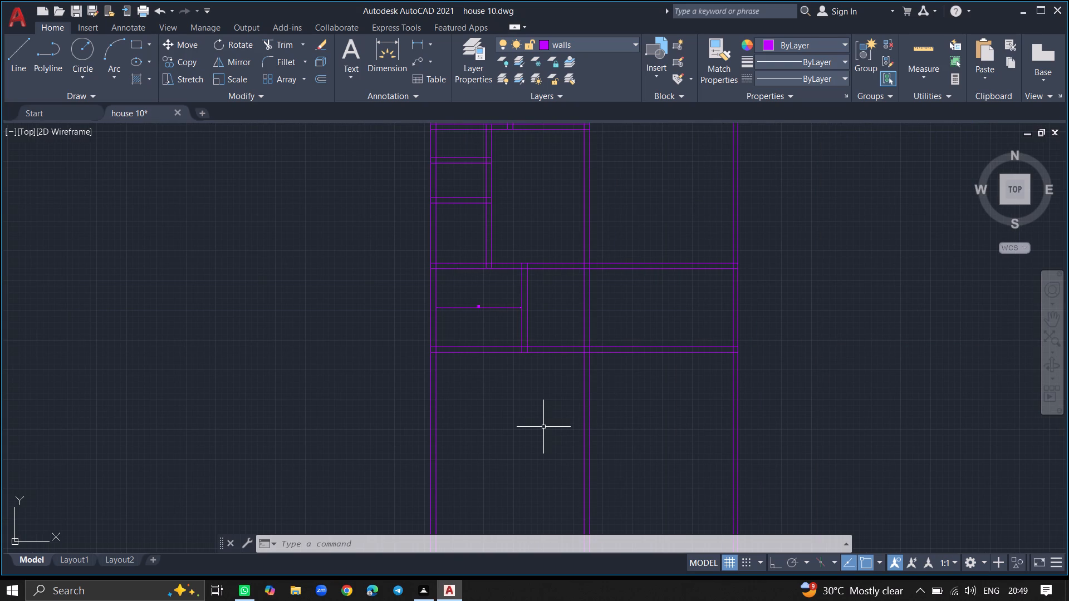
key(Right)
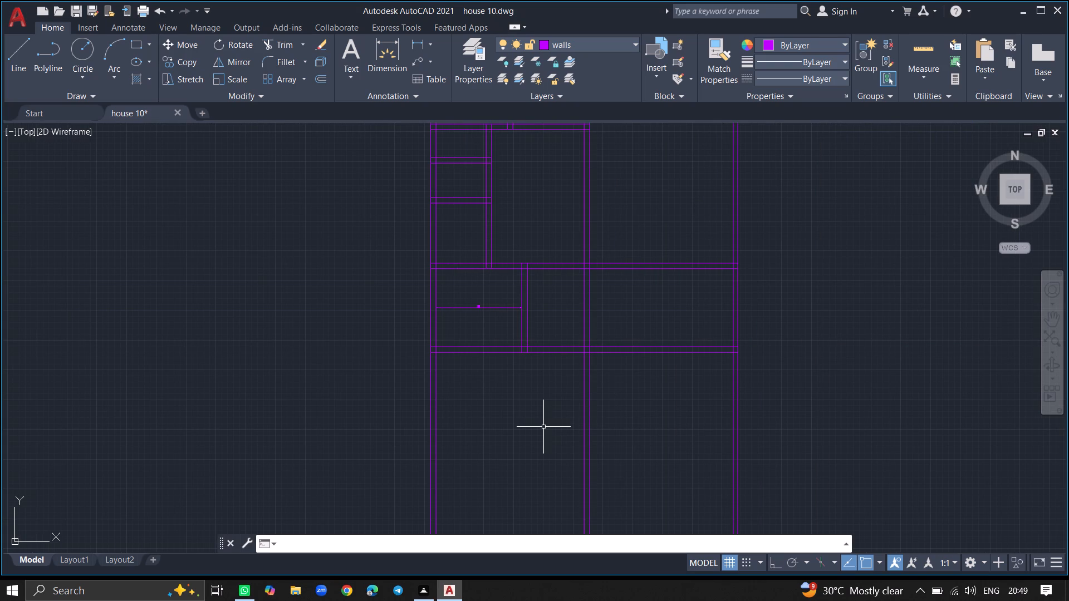
Trim both lines of the left exterior wall and of the long central vertical wall below the new lower horizontal wall.
text(trim)
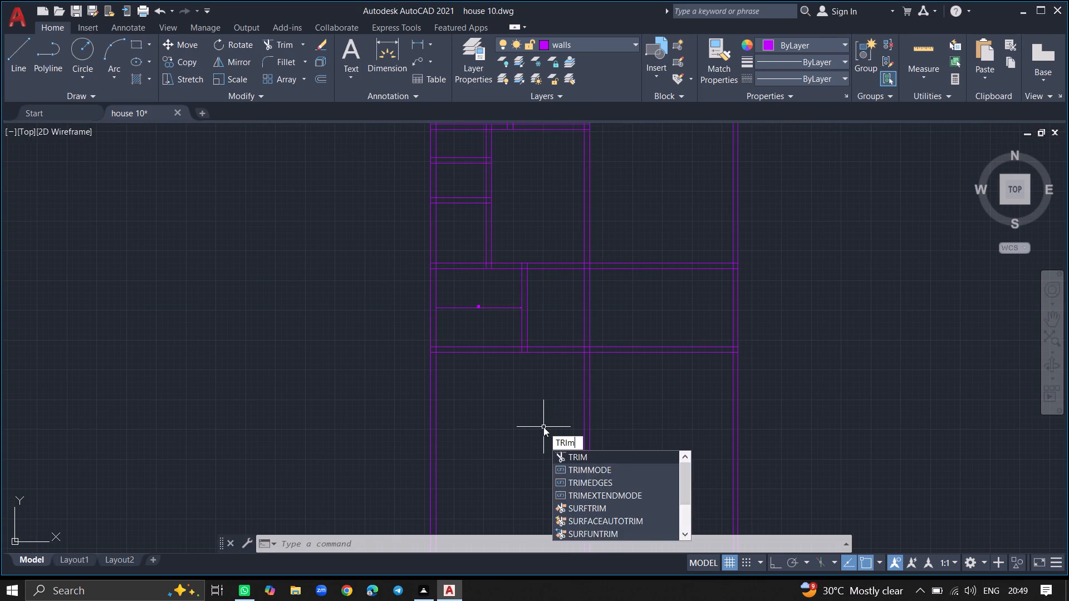
key(Return)
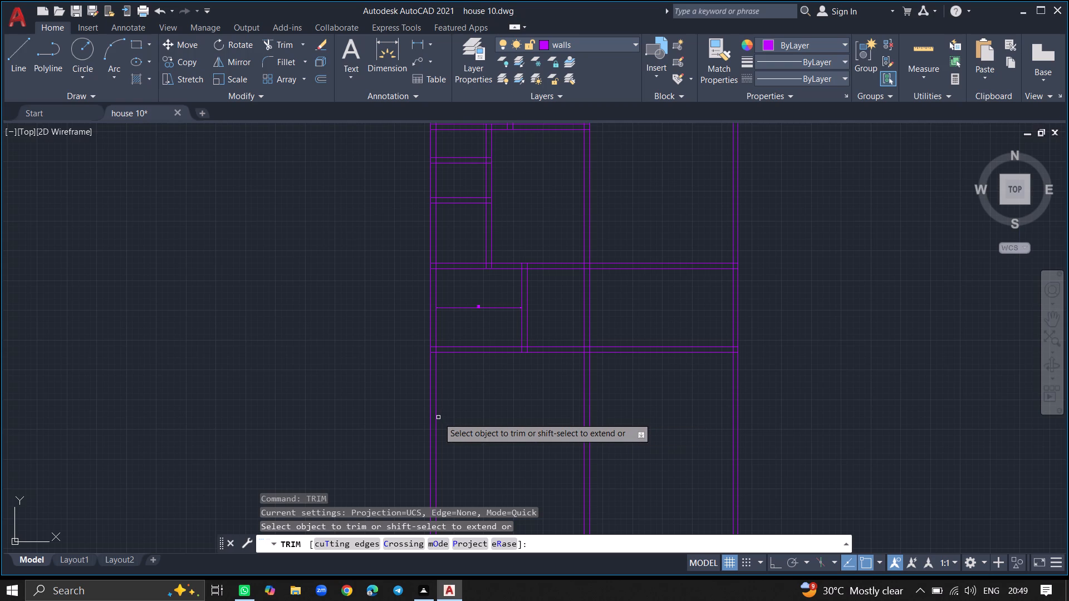
click(435, 416)
click(430, 413)
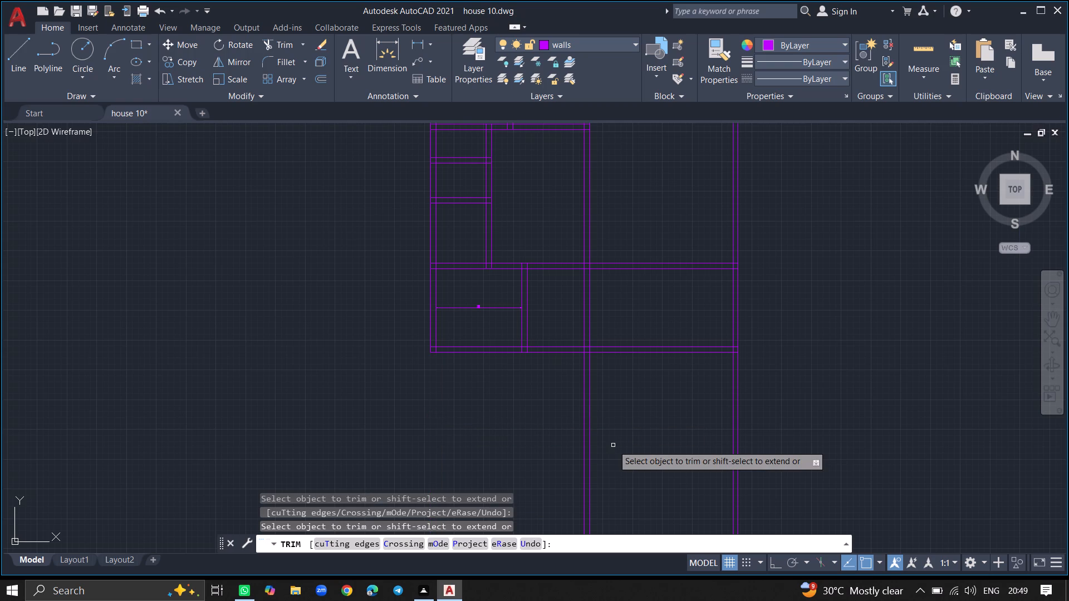
click(591, 436)
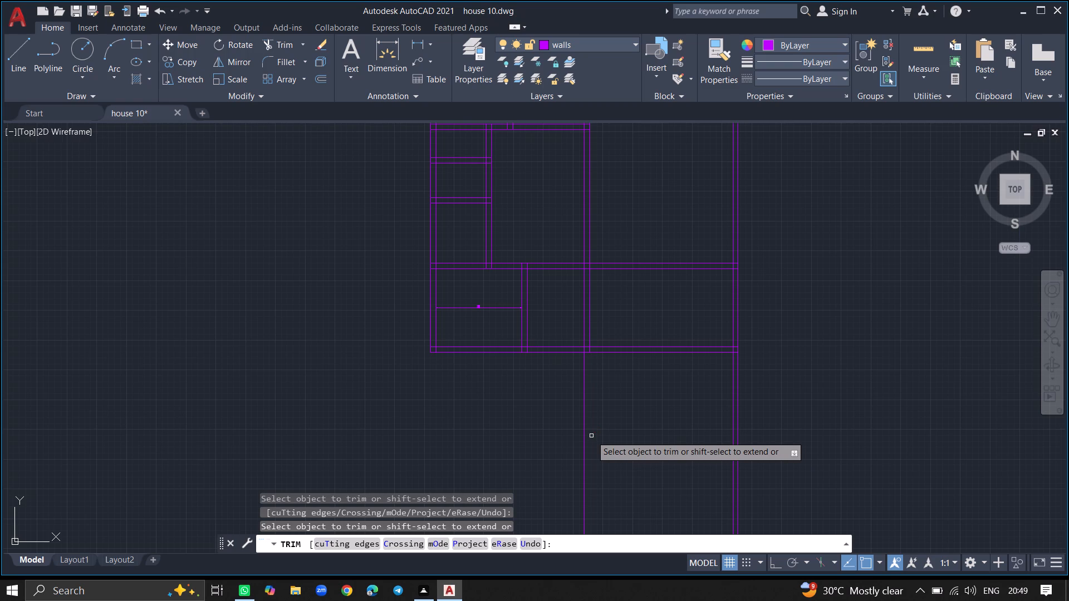
click(583, 433)
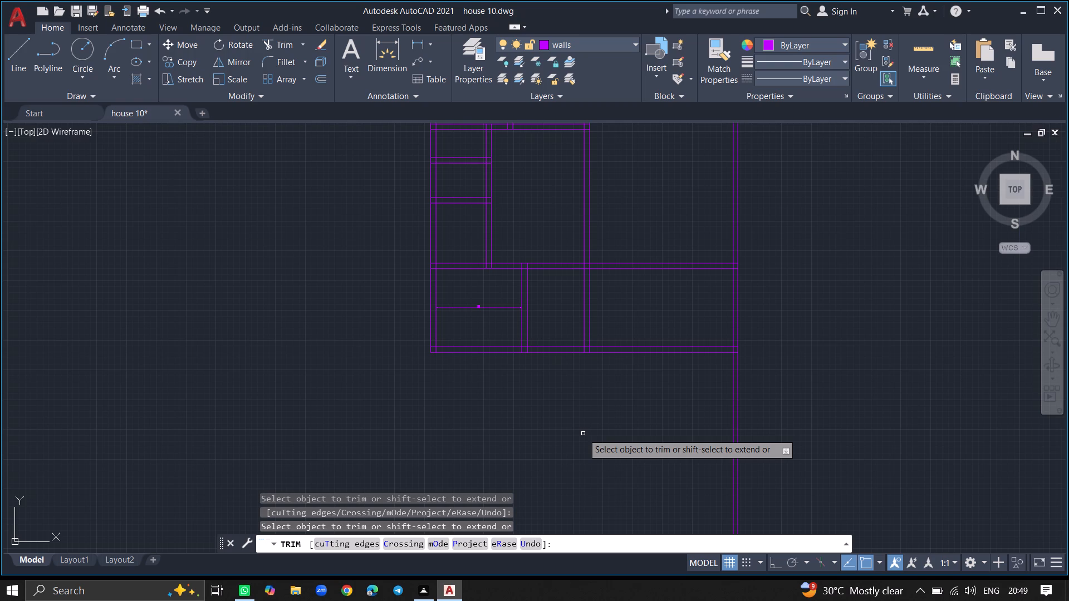
ctrl+scroll(540, 383, down, 6)
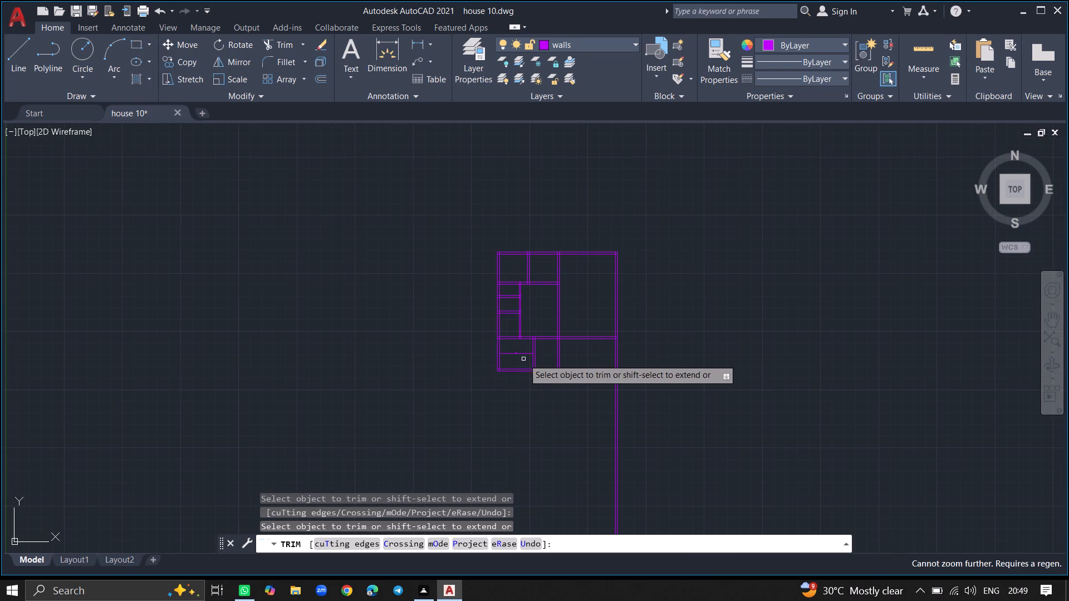
ctrl+scroll(516, 348, up, 3)
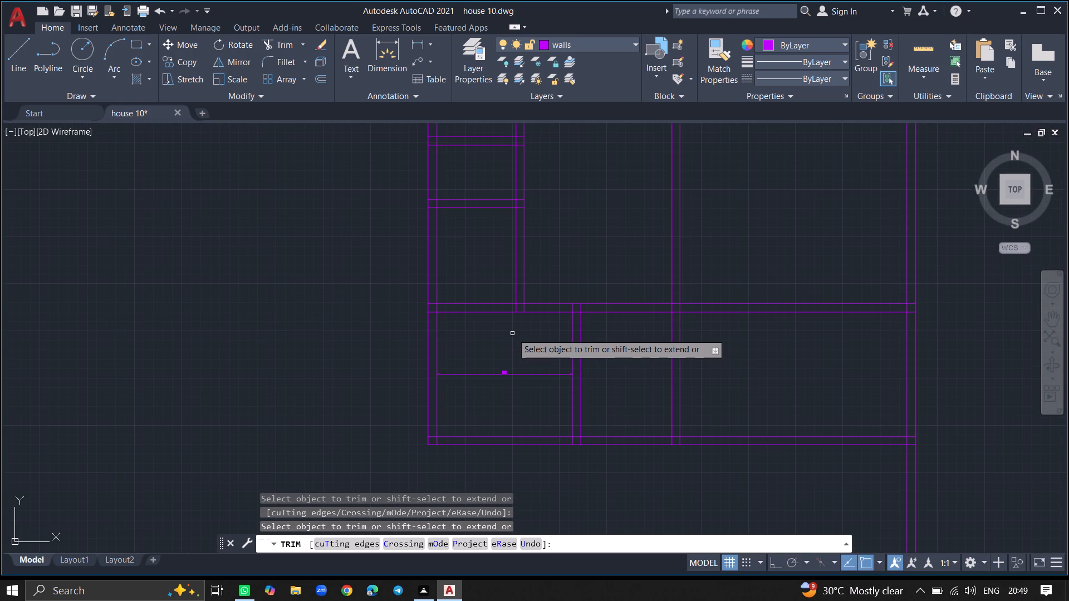
key(Escape)
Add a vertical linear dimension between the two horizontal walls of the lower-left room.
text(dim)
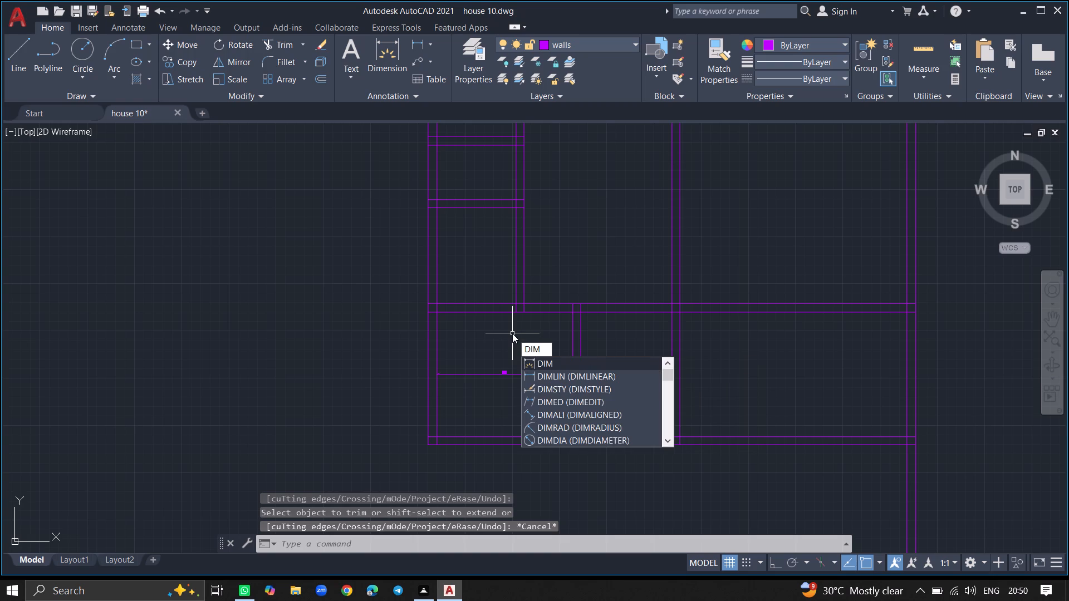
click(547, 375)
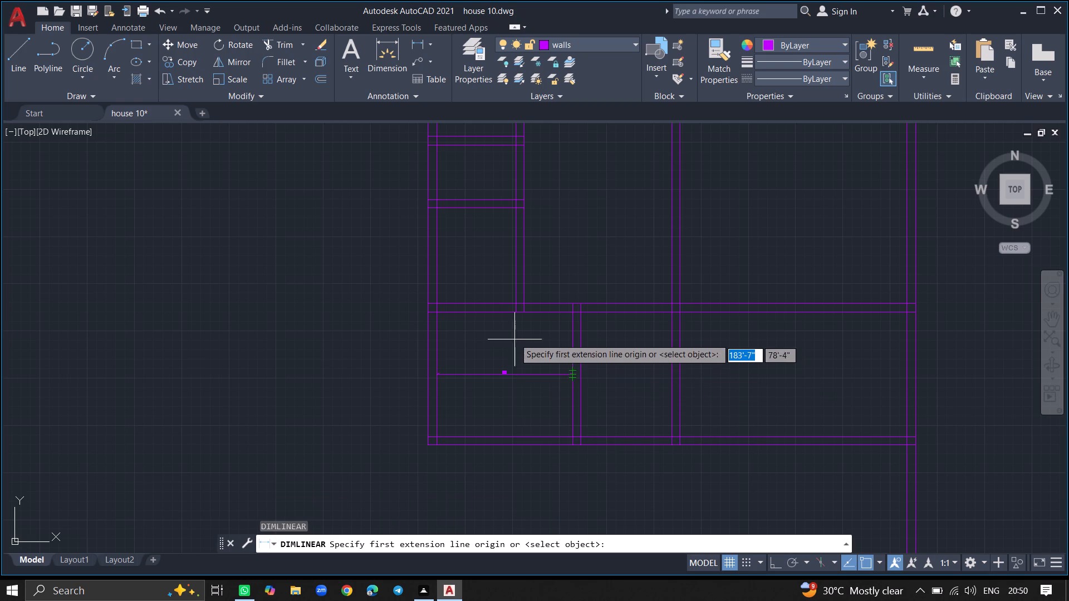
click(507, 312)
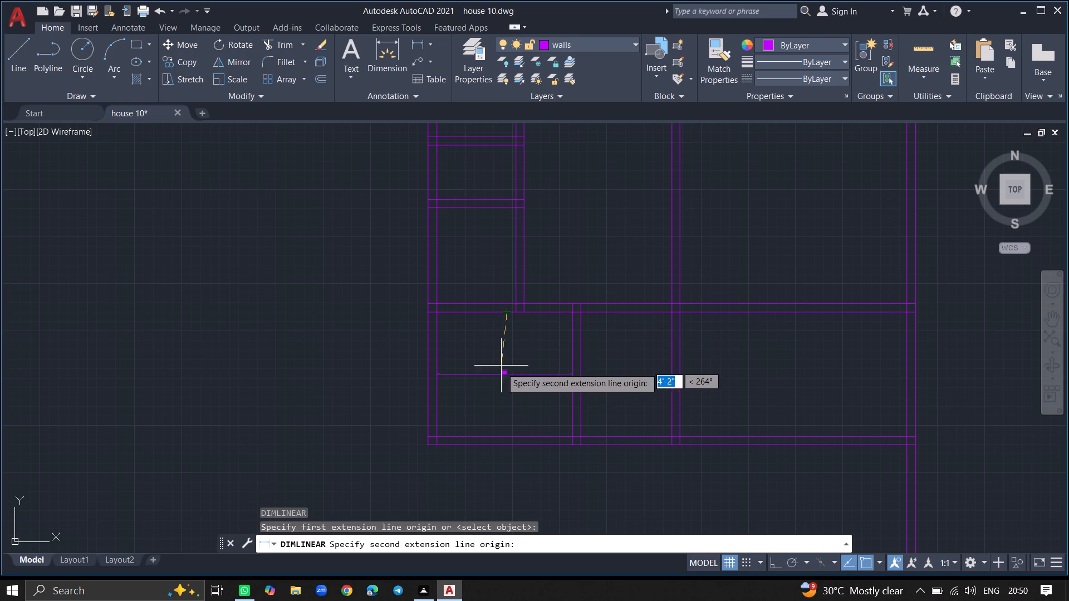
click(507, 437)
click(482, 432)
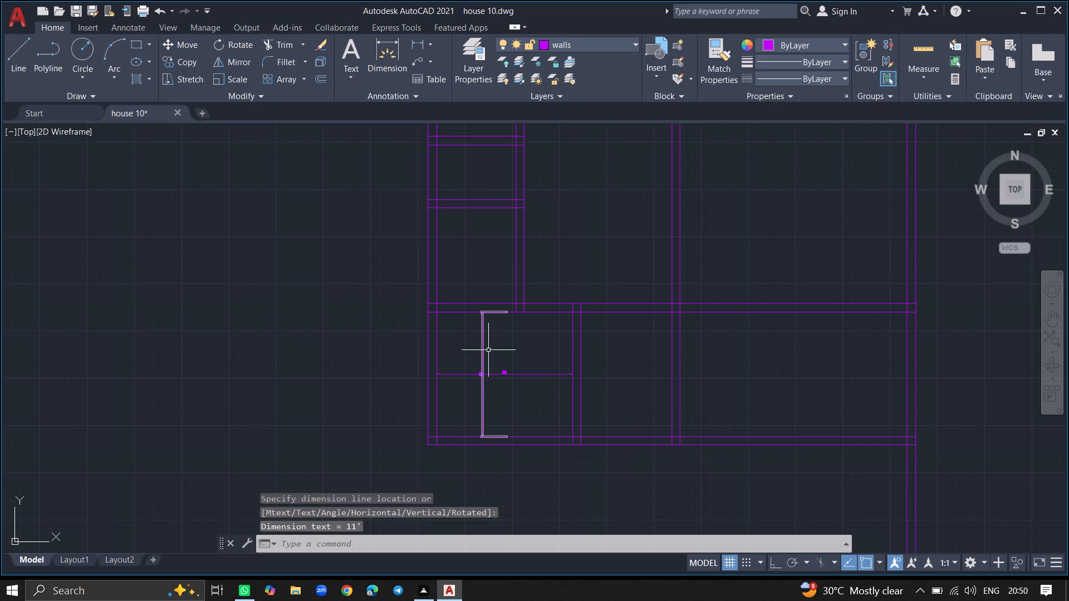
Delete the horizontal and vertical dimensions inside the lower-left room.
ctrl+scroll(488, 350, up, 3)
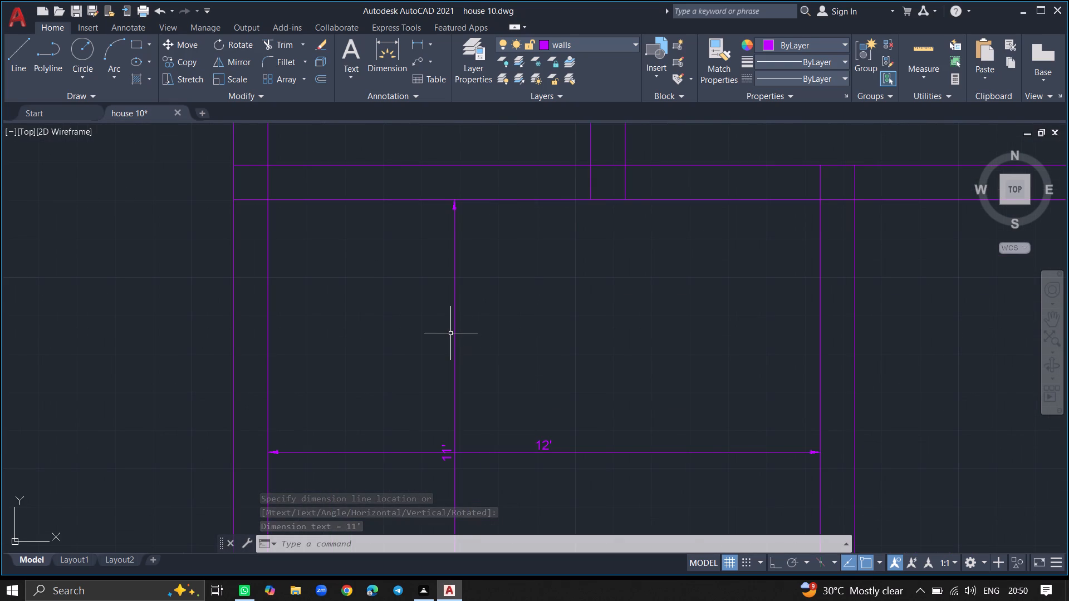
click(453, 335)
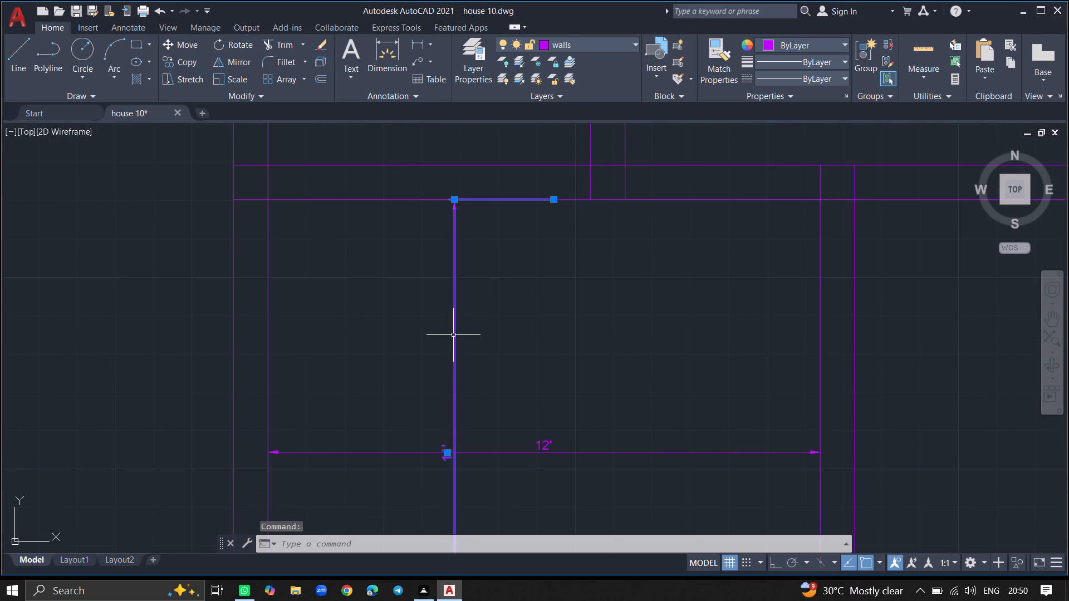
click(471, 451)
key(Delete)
Offset the right line of the short vertical wall between the two lower rooms 9'10" to the right.
ctrl+scroll(471, 451, down, 2)
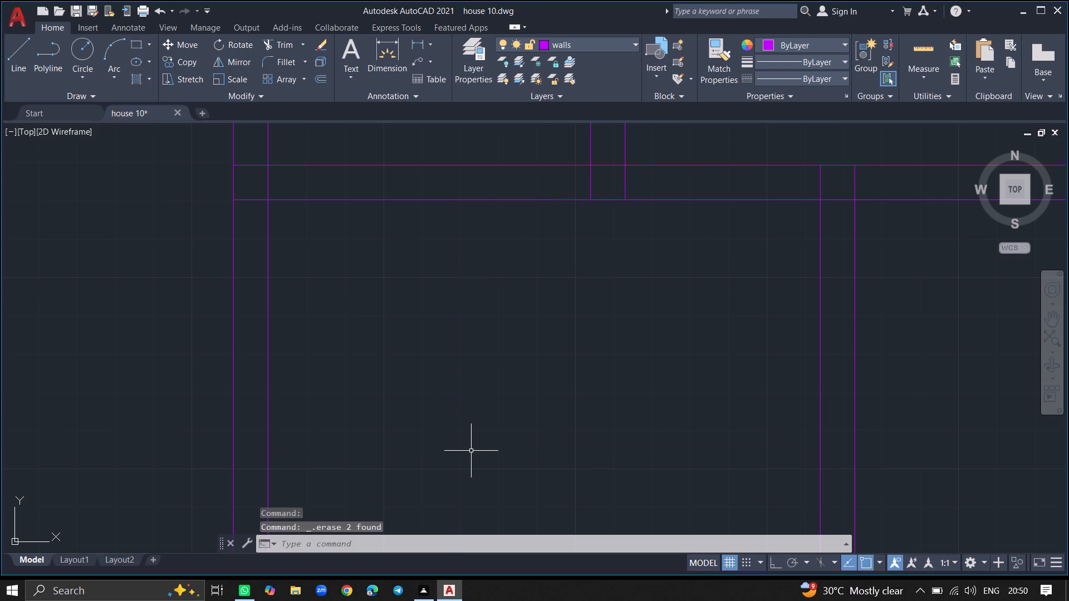
ctrl+scroll(471, 451, down, 1)
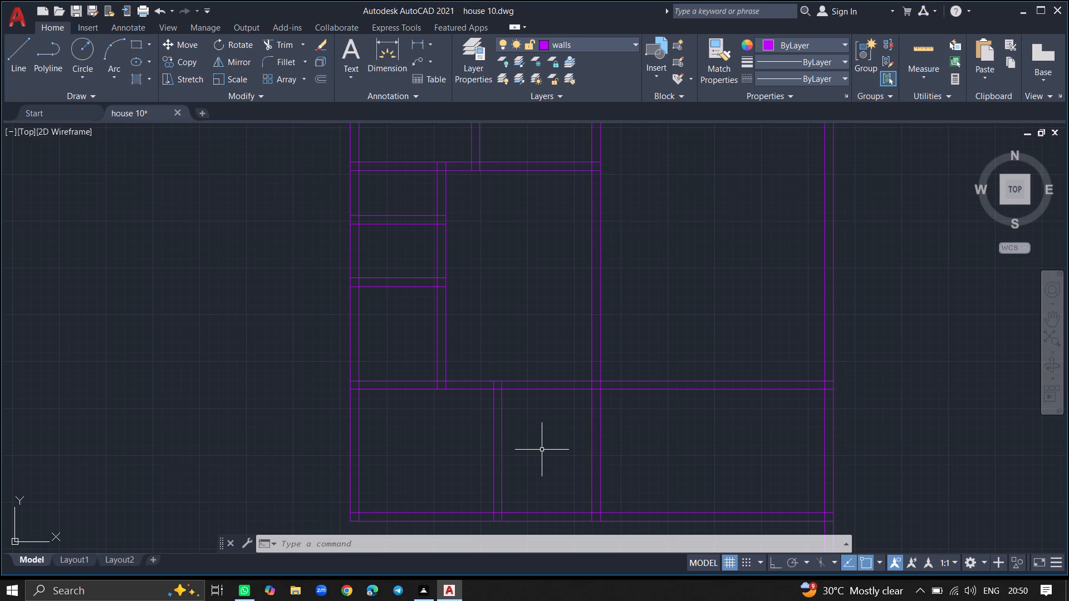
text(offset)
key(Return)
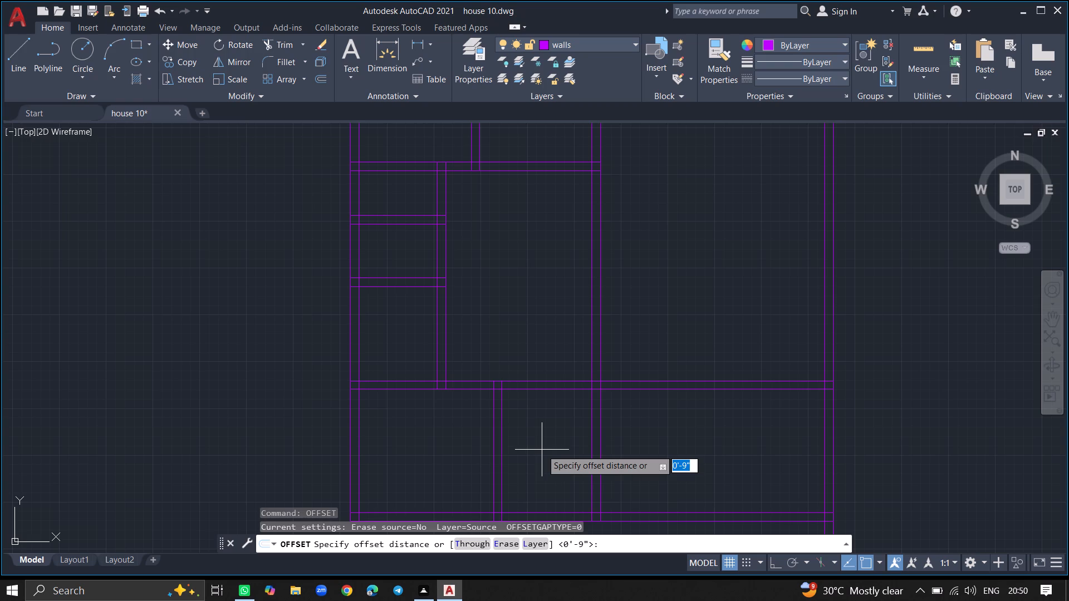
text(9'10)
key(shift+quotedbl)
key(Return)
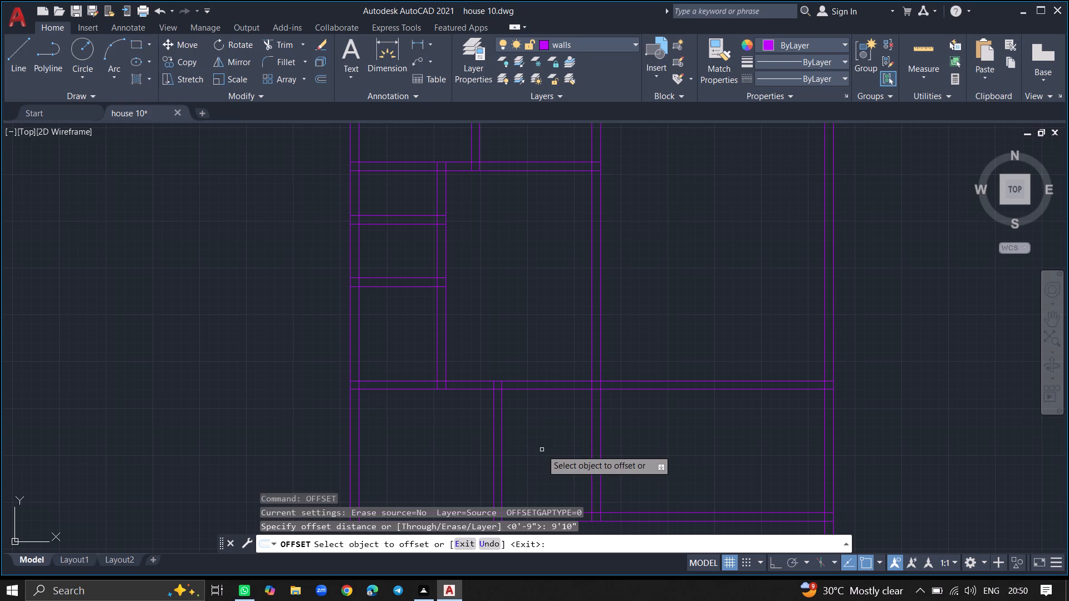
click(501, 446)
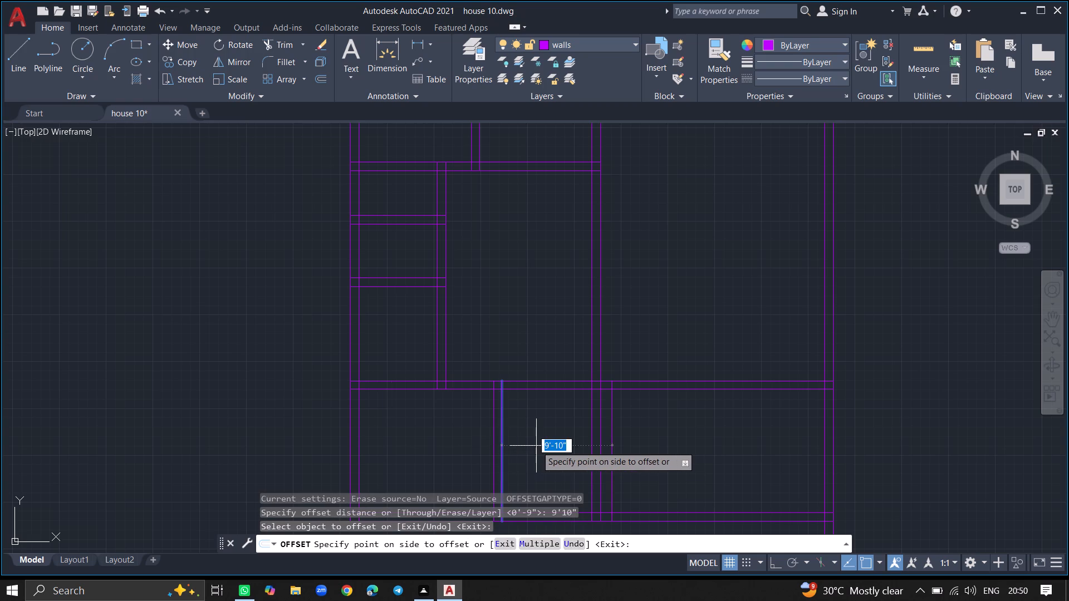
click(540, 446)
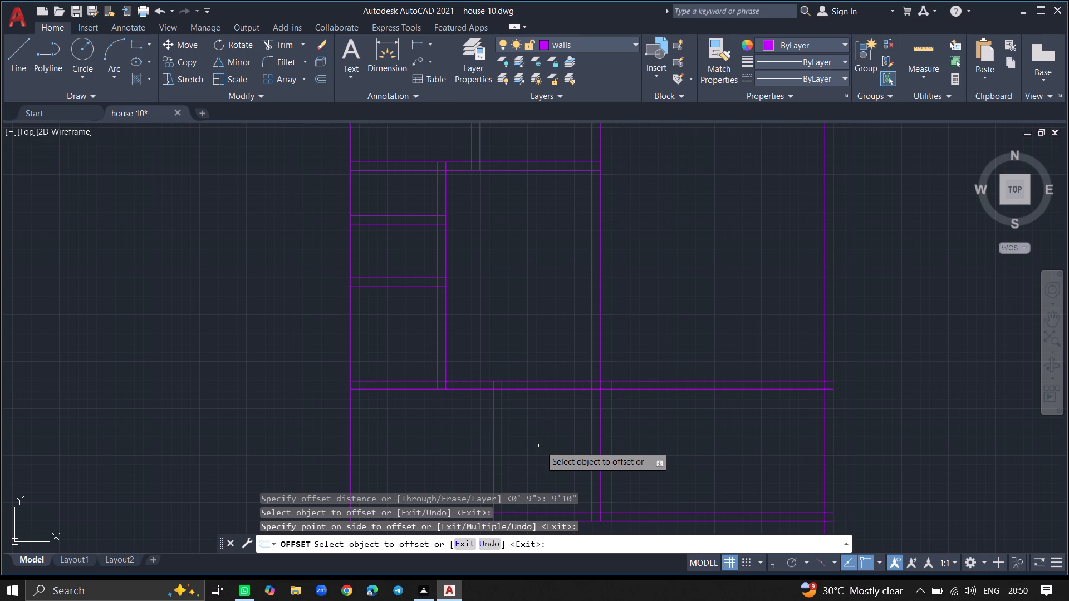
ctrl+scroll(540, 446, down, 3)
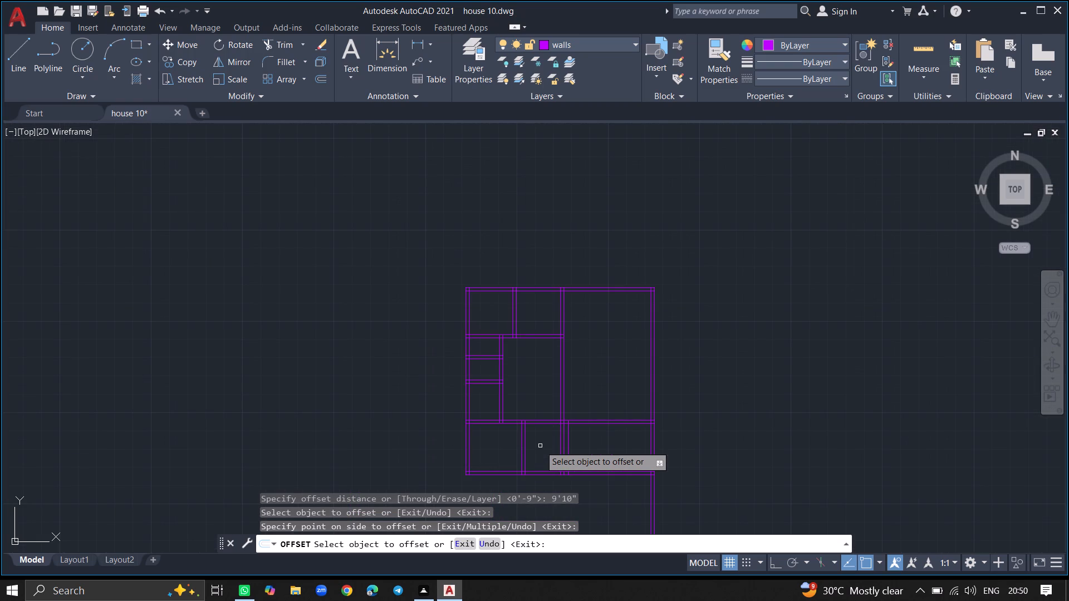
key(Escape)
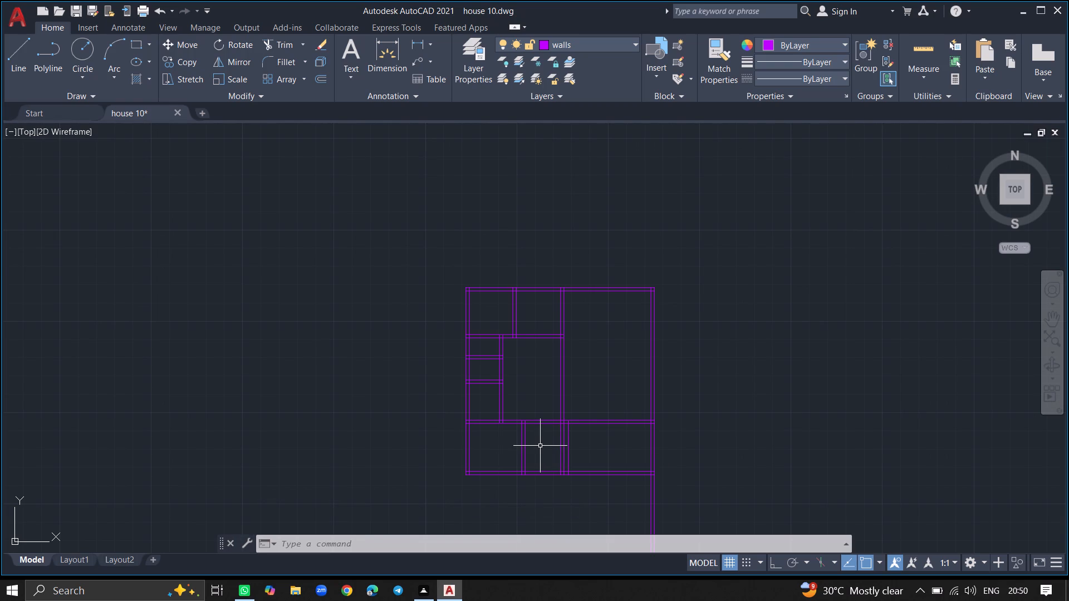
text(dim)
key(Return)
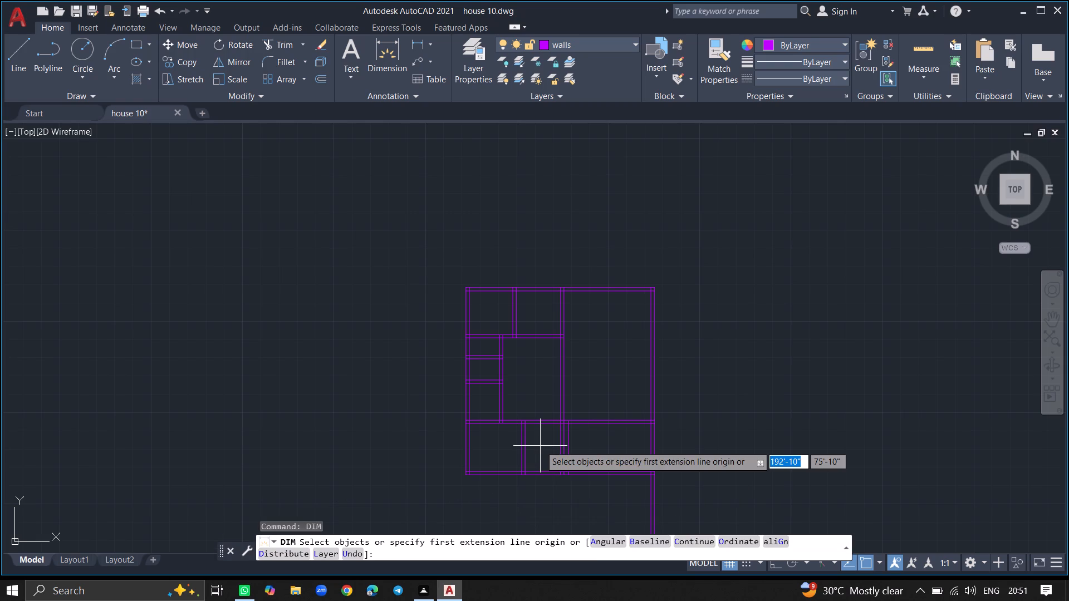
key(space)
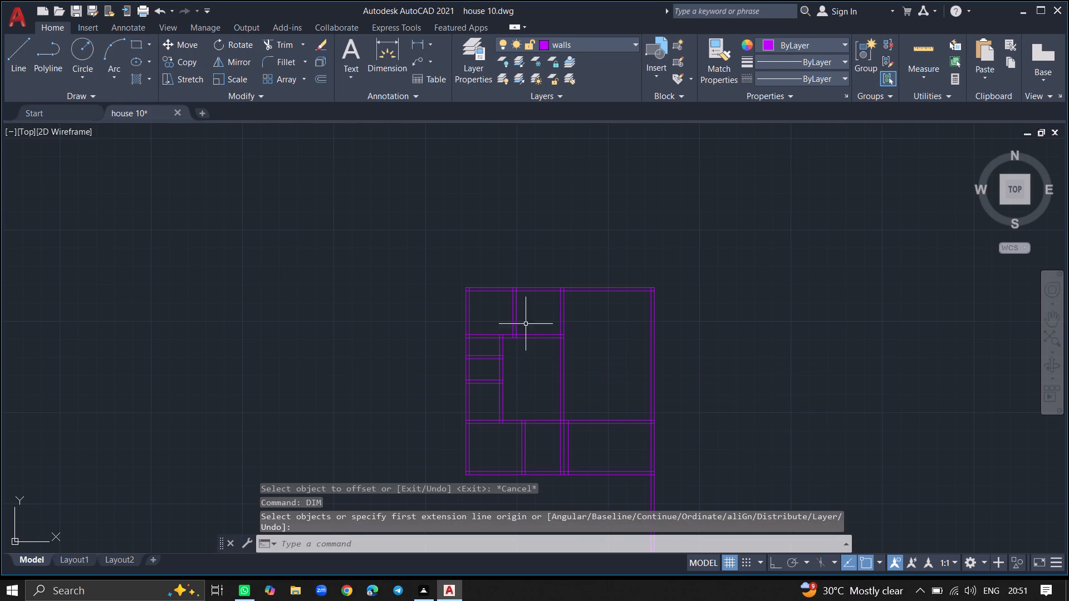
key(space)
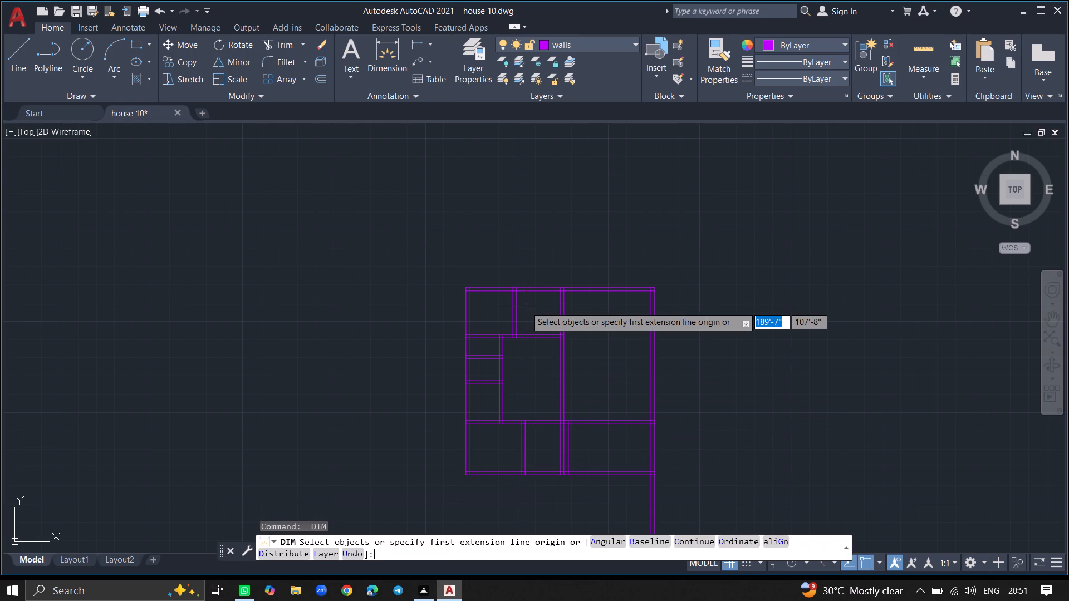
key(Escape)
Measure the clear width of the second room along the top exterior wall with a linear dimension.
text(dim)
click(565, 344)
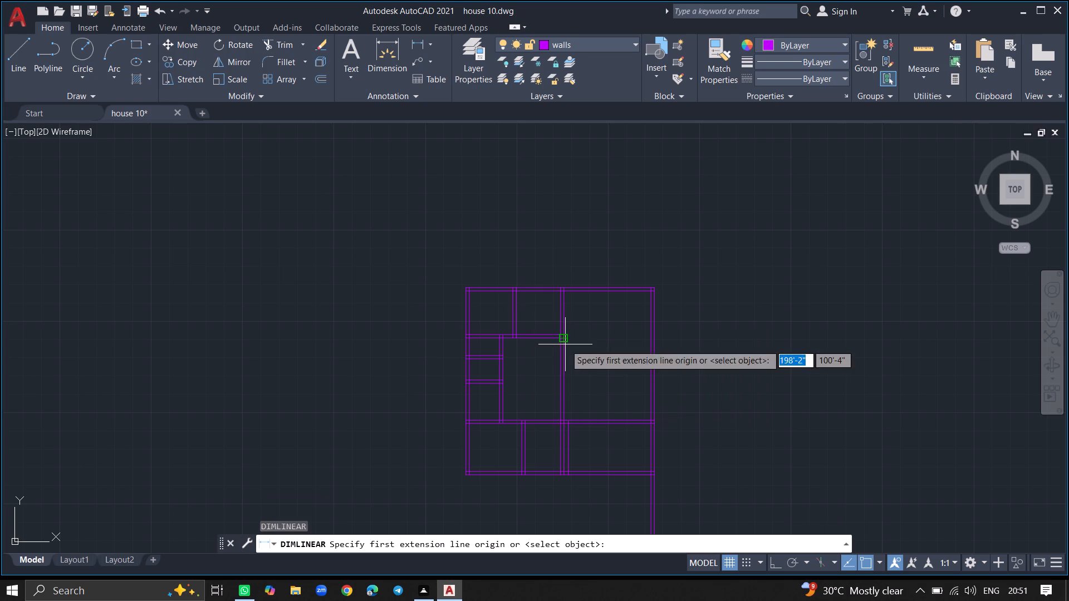
ctrl+scroll(540, 295, up, 5)
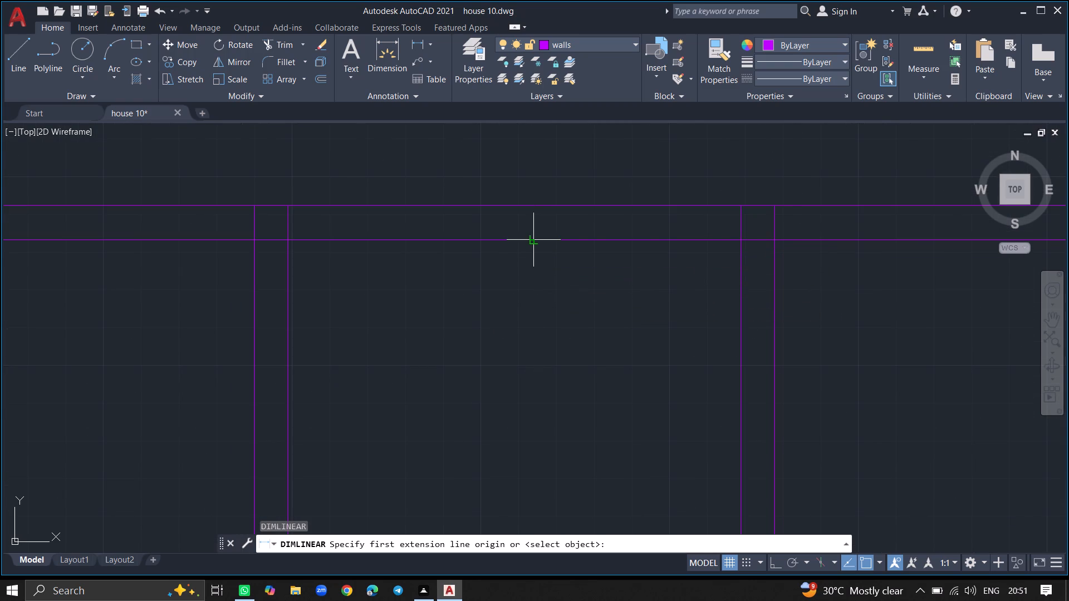
click(287, 318)
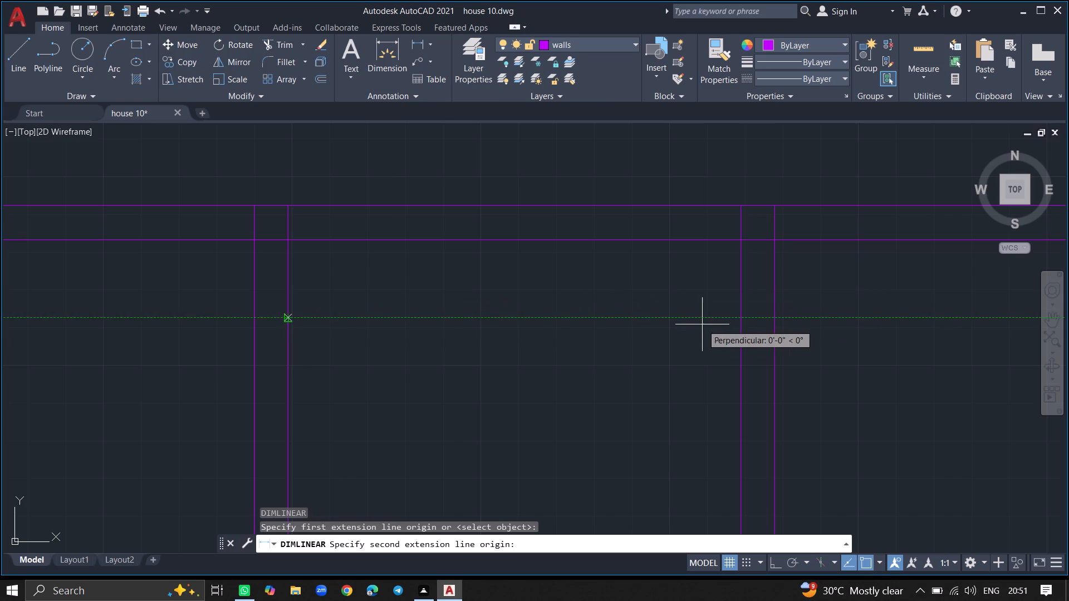
click(743, 329)
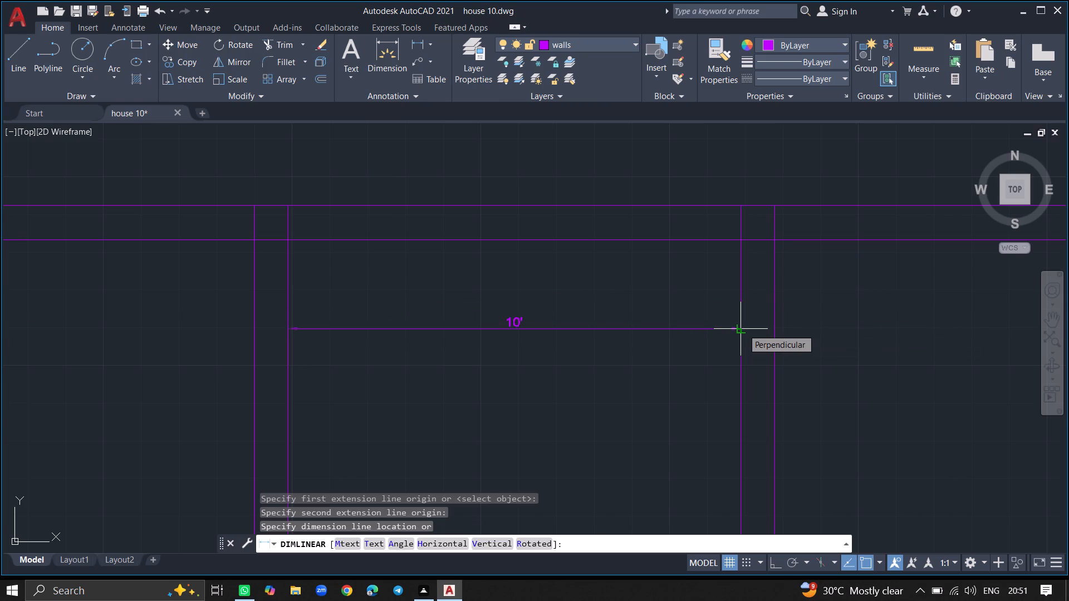
key(Escape)
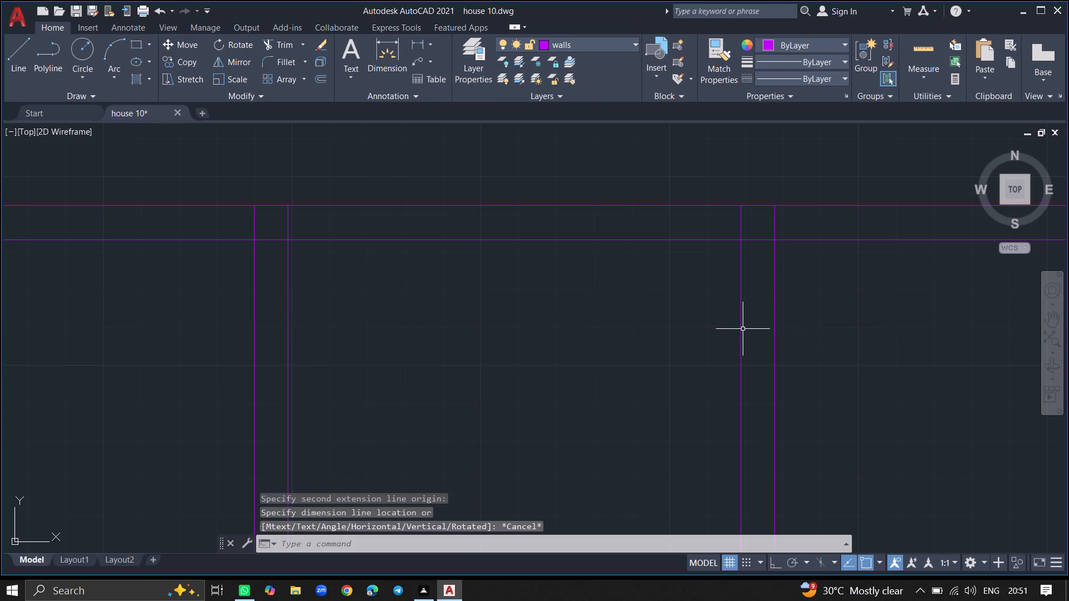
Trim both lines of the lower horizontal interior wall between the new offset line and the right exterior wall.
ctrl+scroll(743, 329, down, 3)
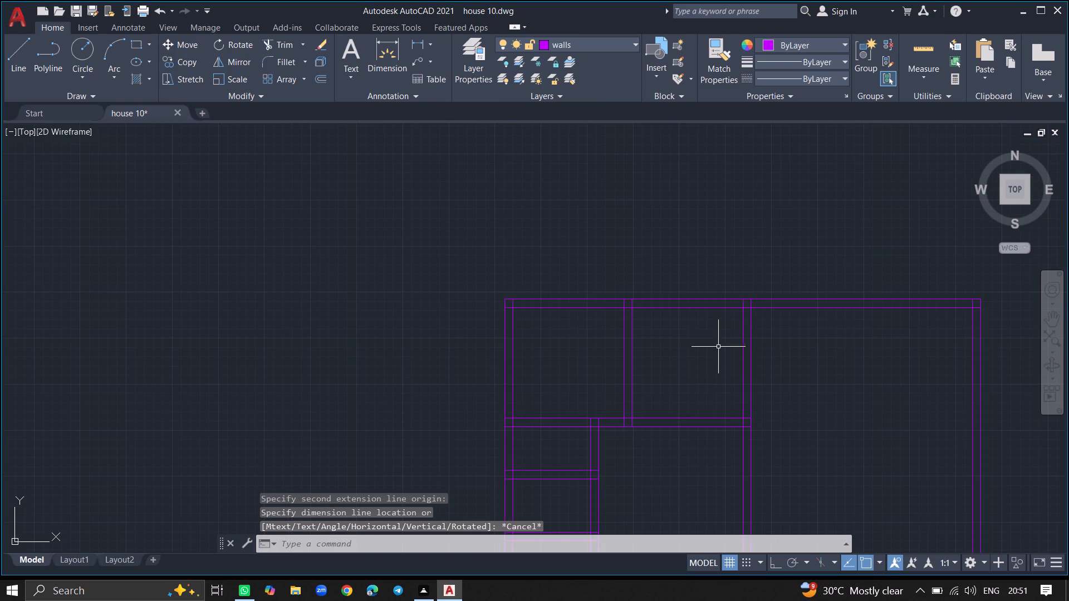
ctrl+scroll(729, 436, down, 2)
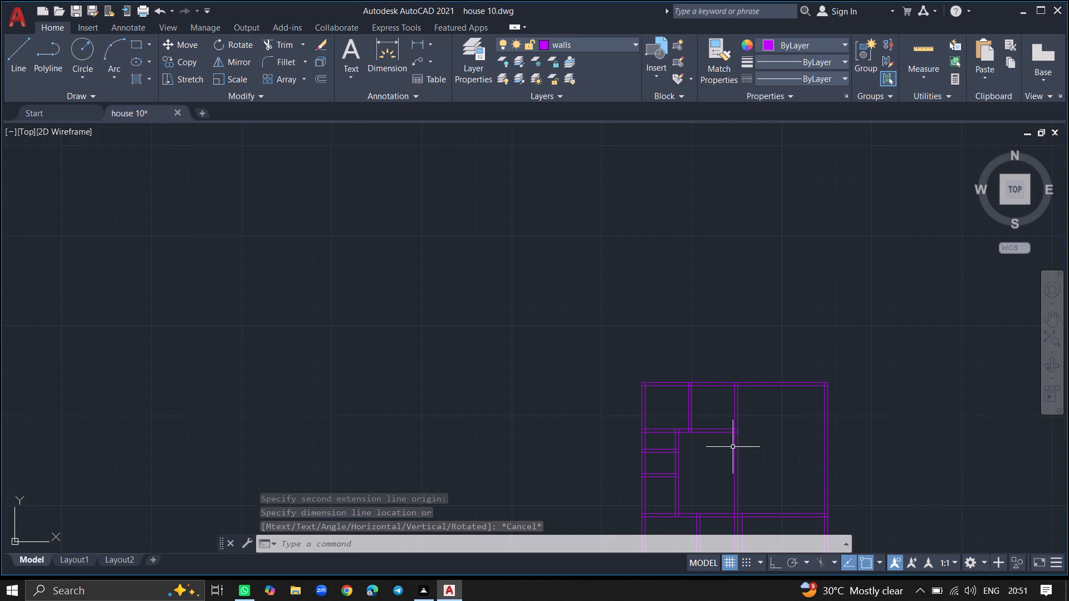
ctrl+scroll(756, 471, down, 4)
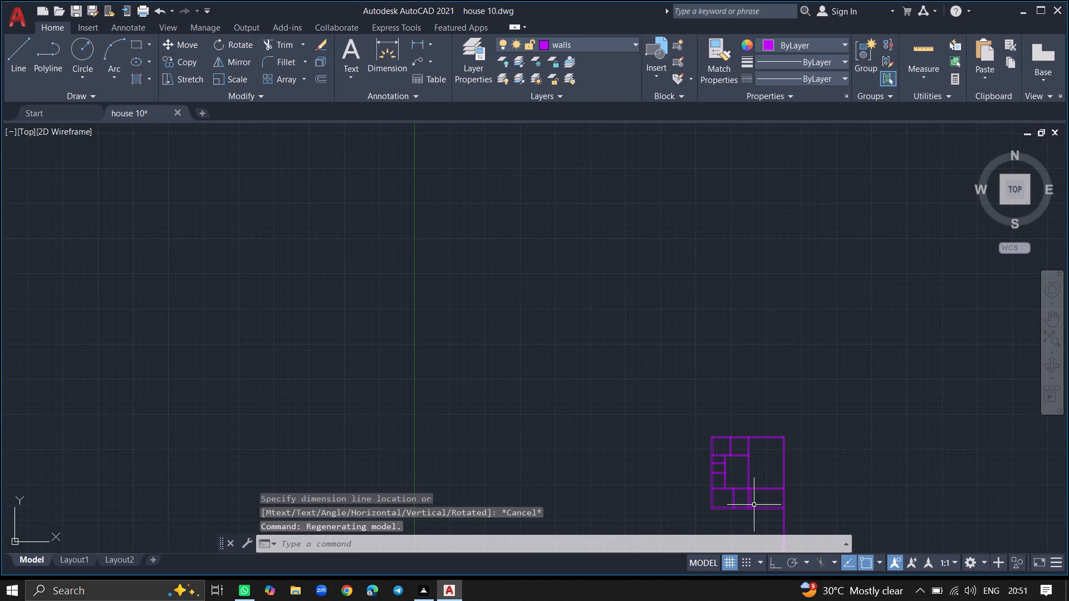
ctrl+scroll(754, 505, up, 2)
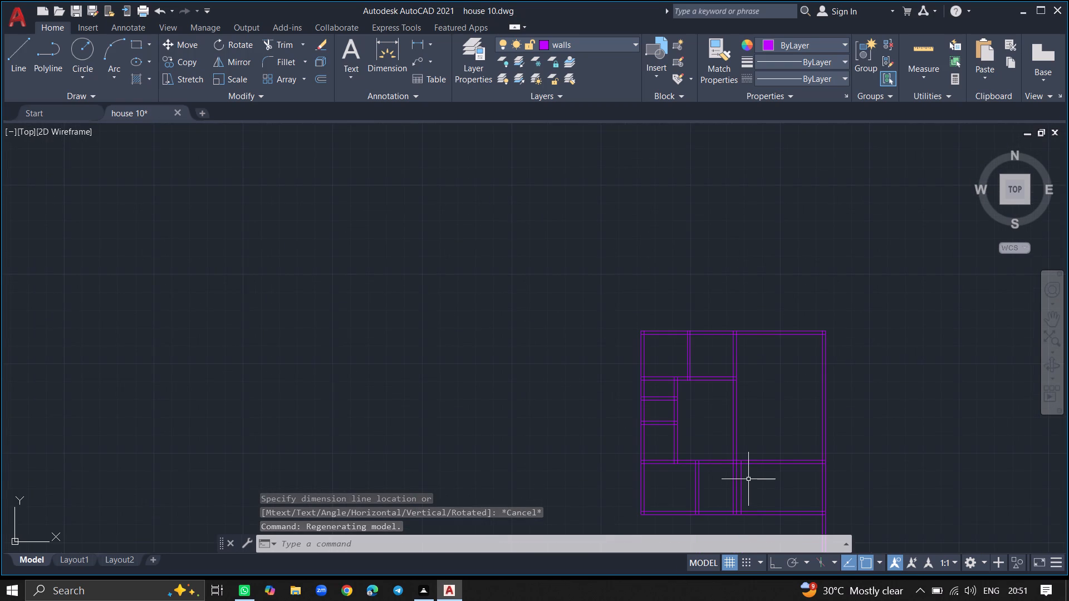
ctrl+scroll(748, 479, up, 2)
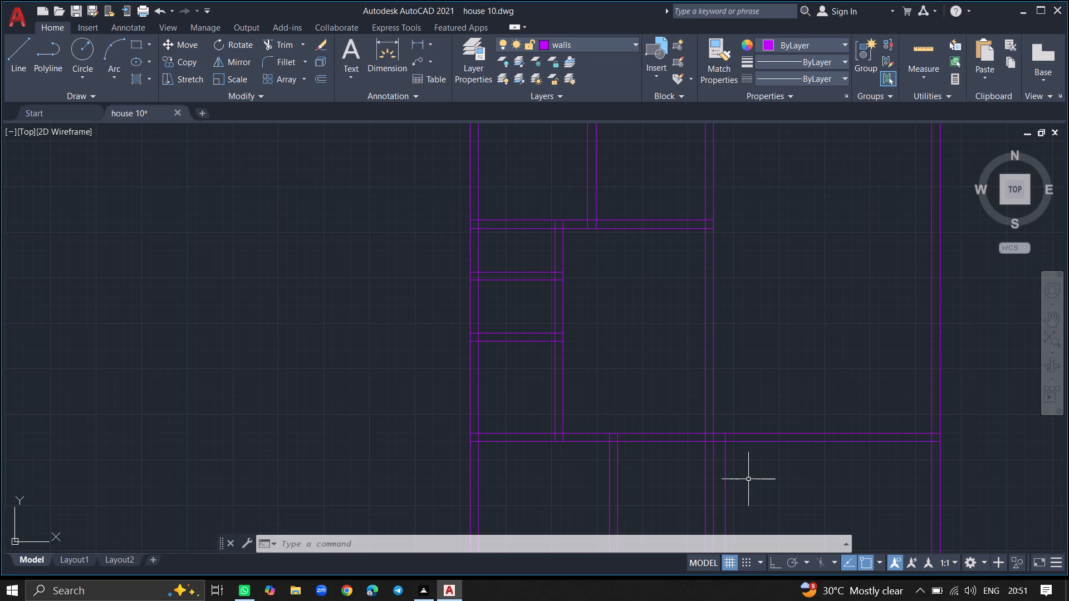
text(trim)
key(Return)
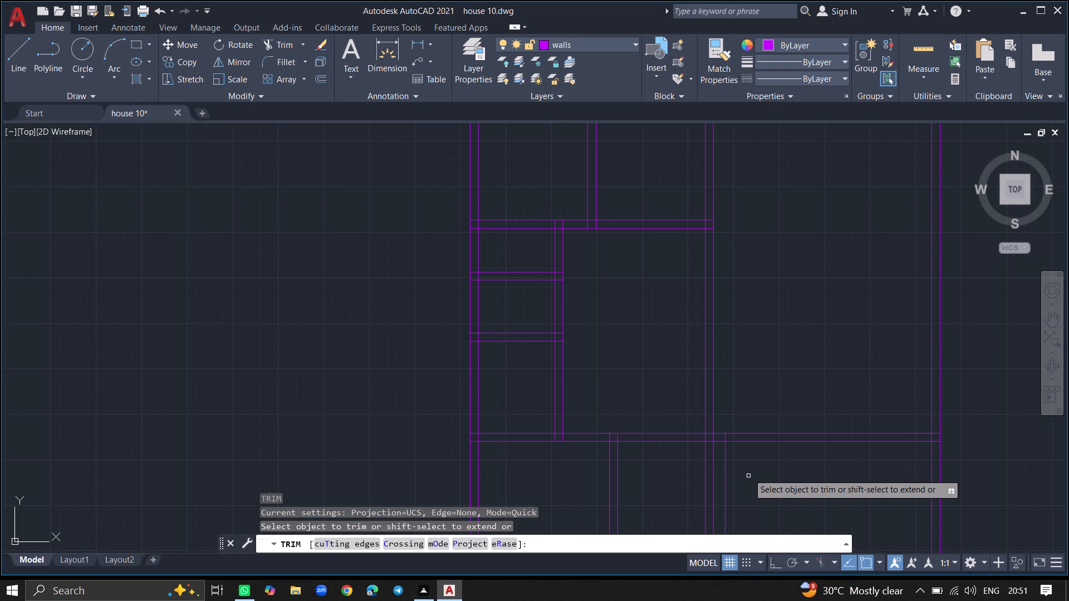
click(754, 442)
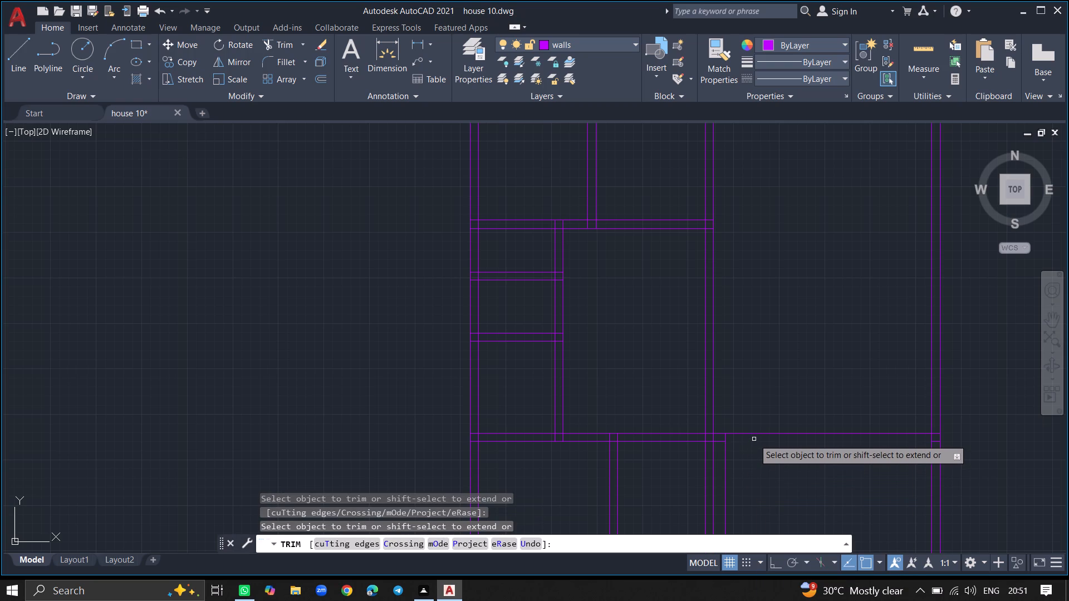
click(754, 433)
key(Return)
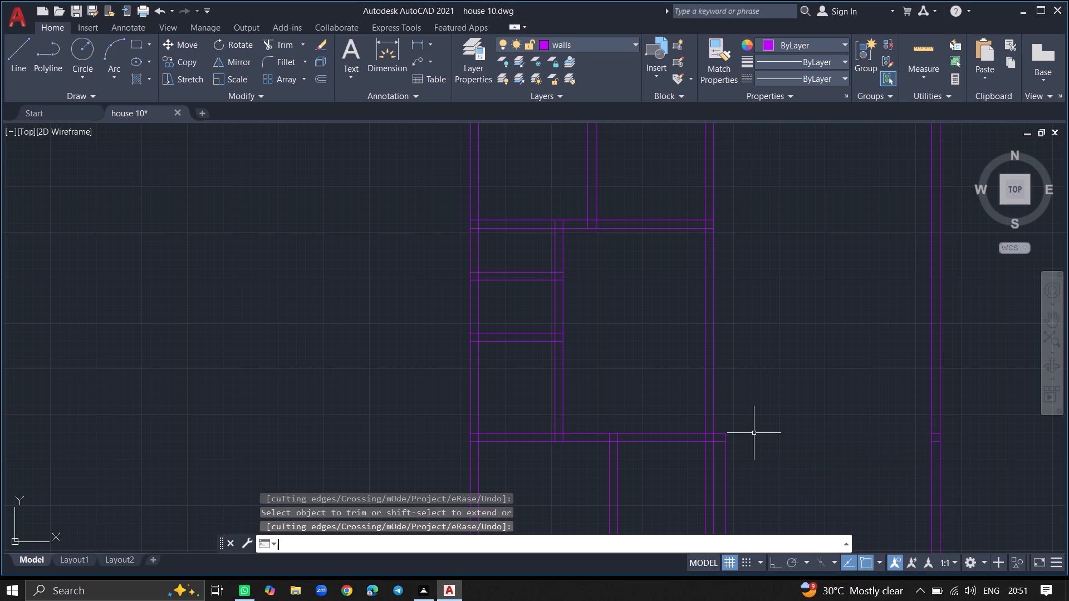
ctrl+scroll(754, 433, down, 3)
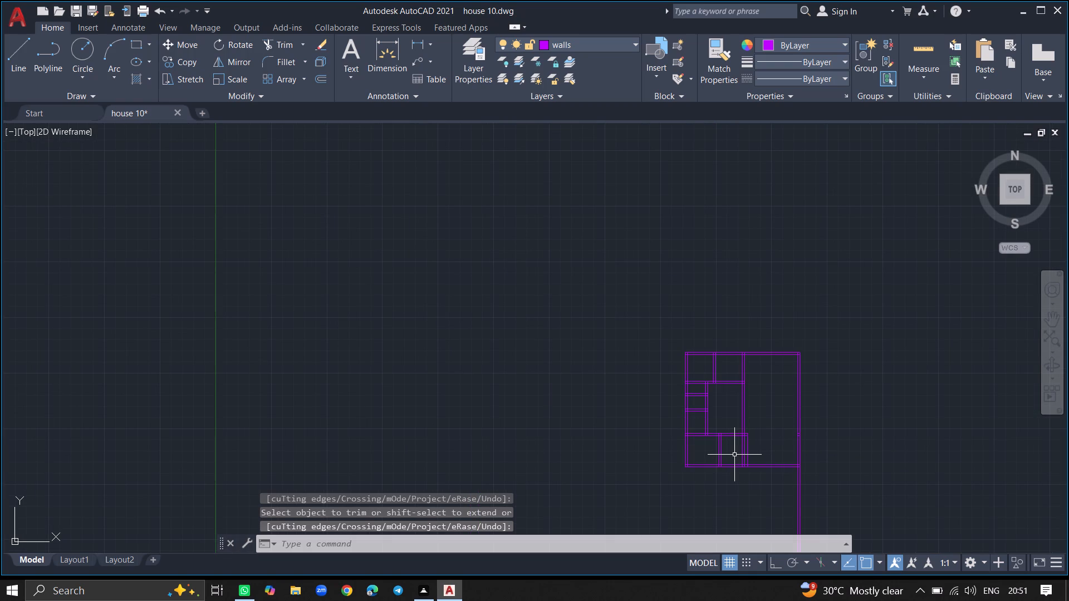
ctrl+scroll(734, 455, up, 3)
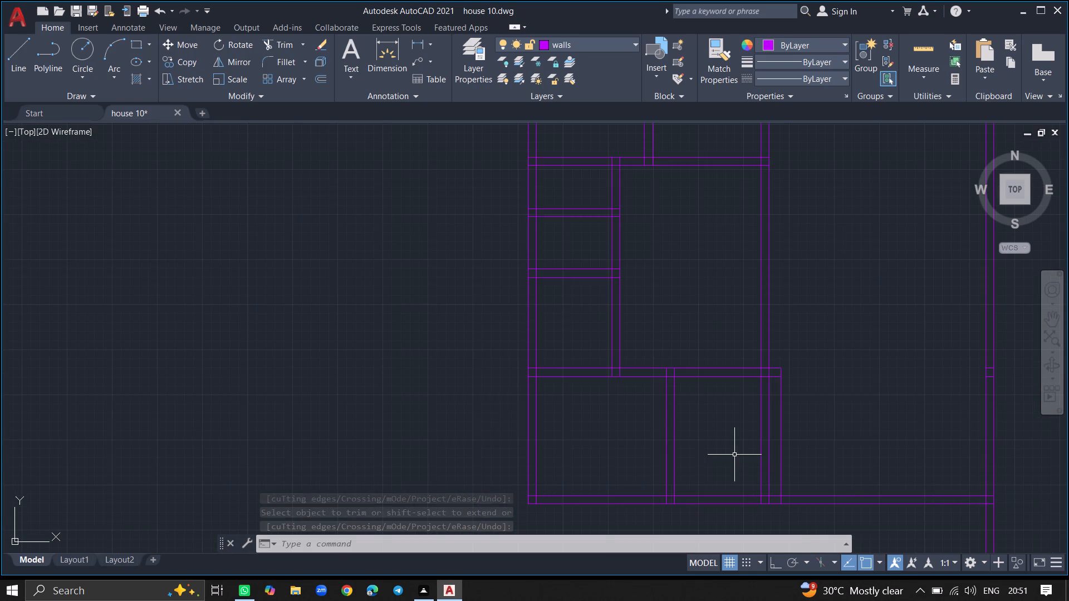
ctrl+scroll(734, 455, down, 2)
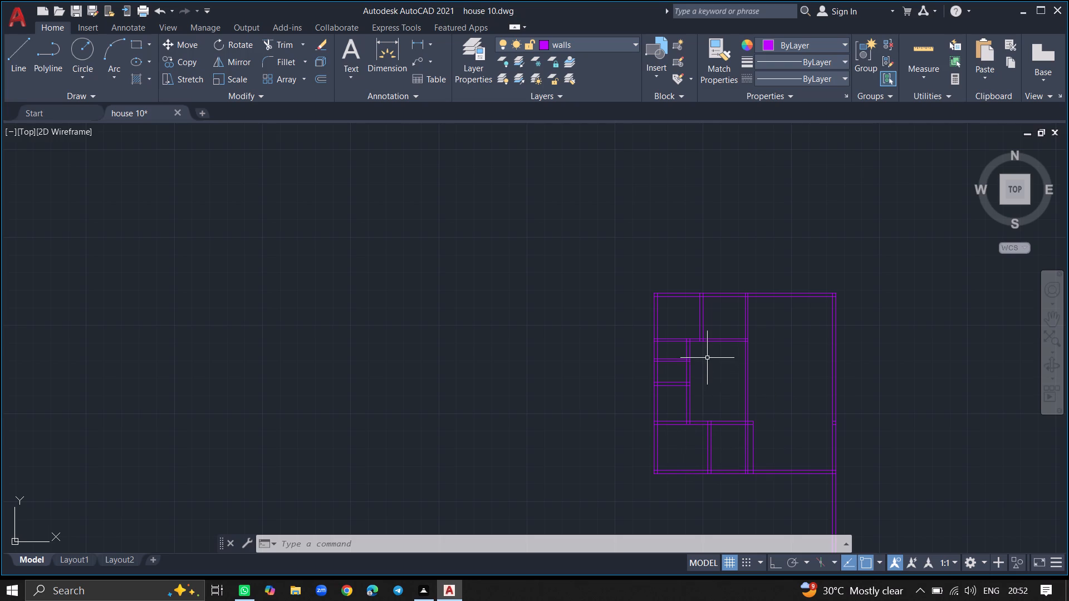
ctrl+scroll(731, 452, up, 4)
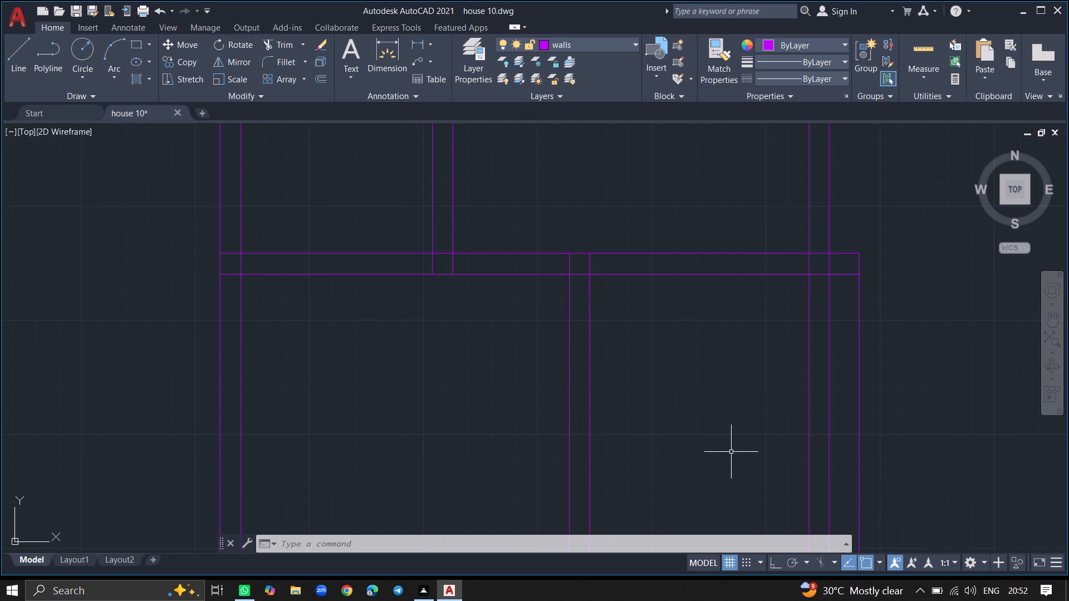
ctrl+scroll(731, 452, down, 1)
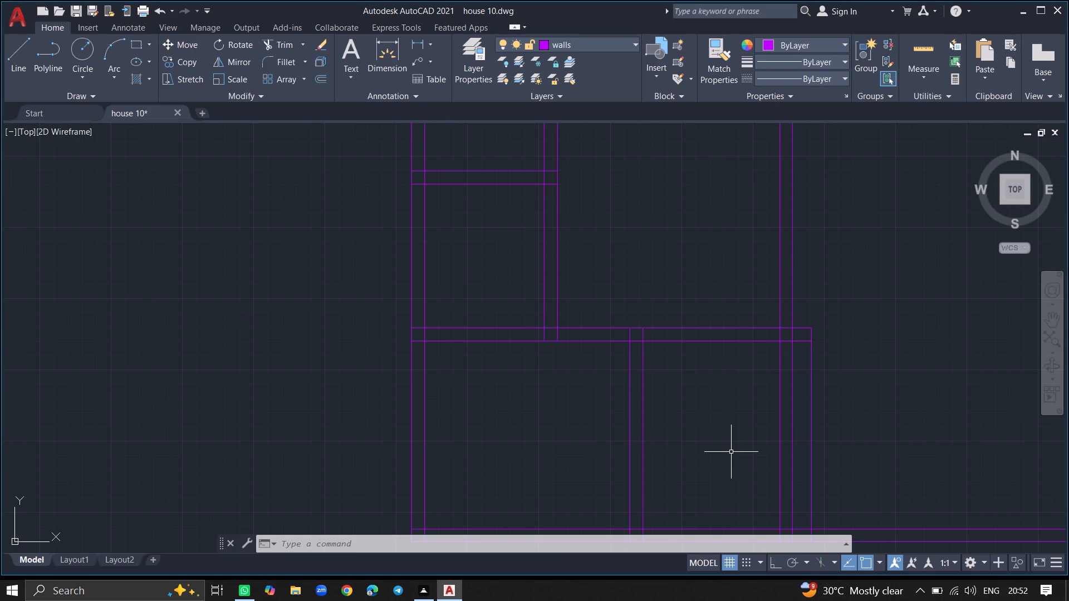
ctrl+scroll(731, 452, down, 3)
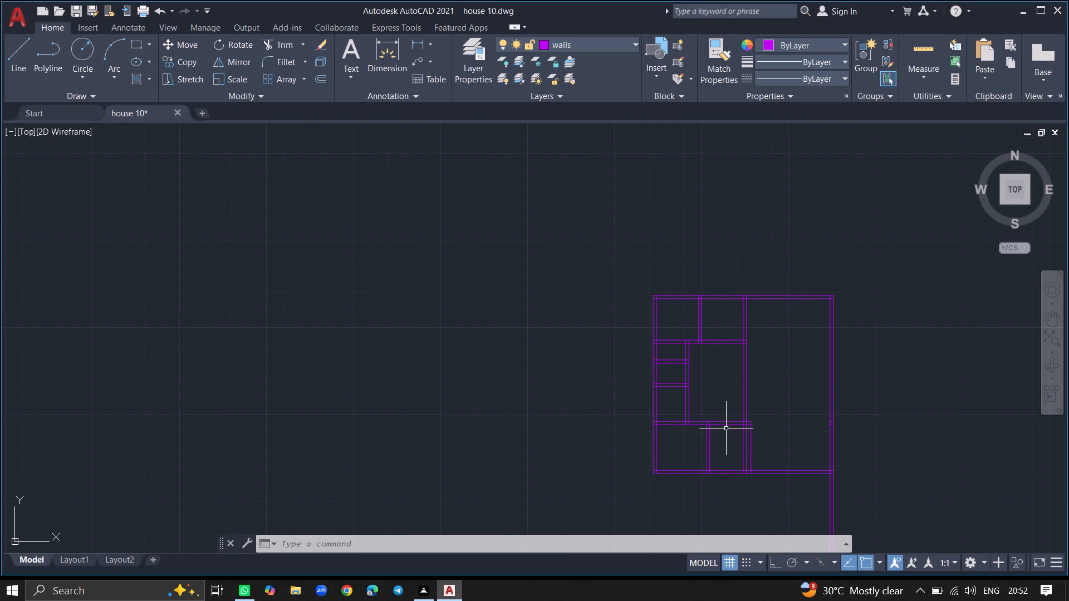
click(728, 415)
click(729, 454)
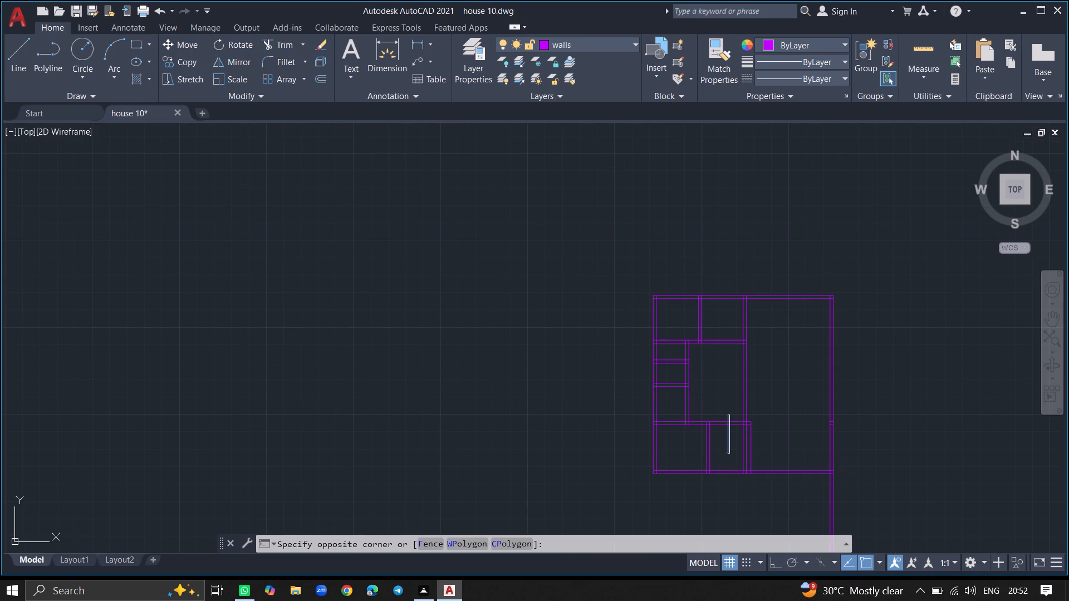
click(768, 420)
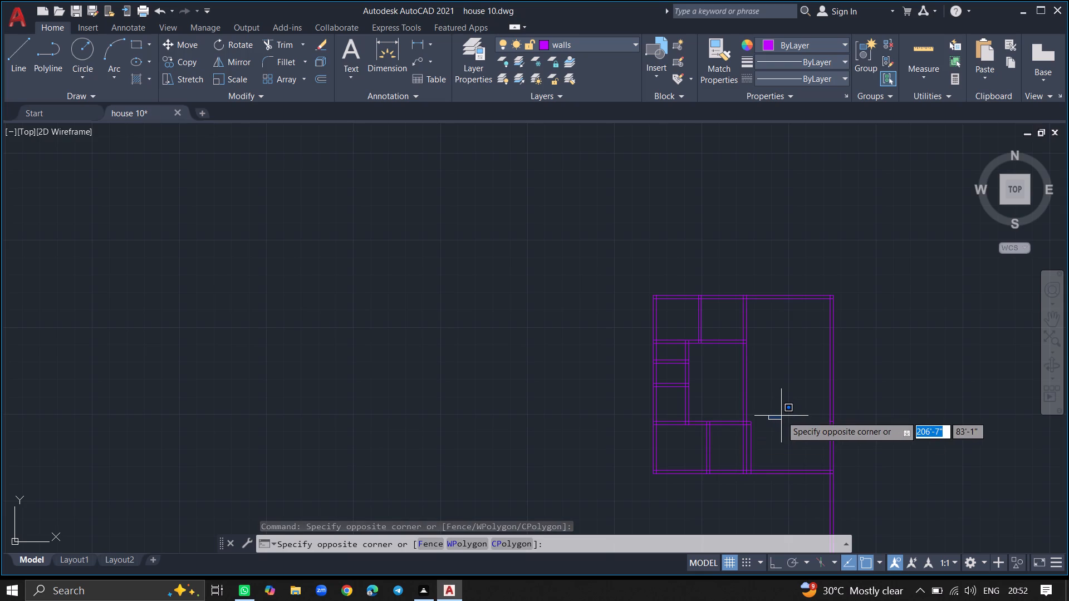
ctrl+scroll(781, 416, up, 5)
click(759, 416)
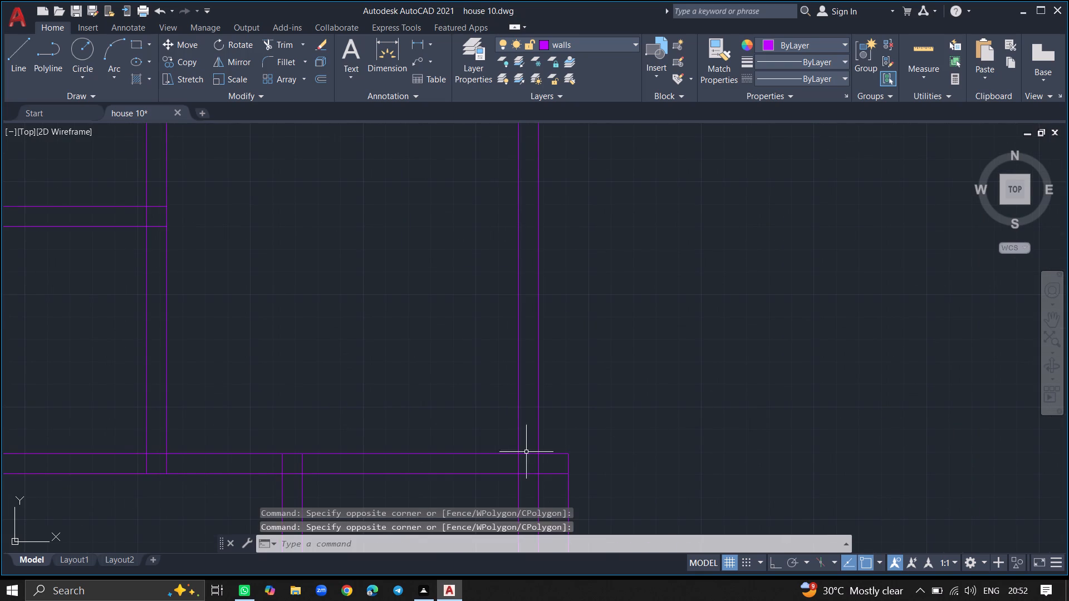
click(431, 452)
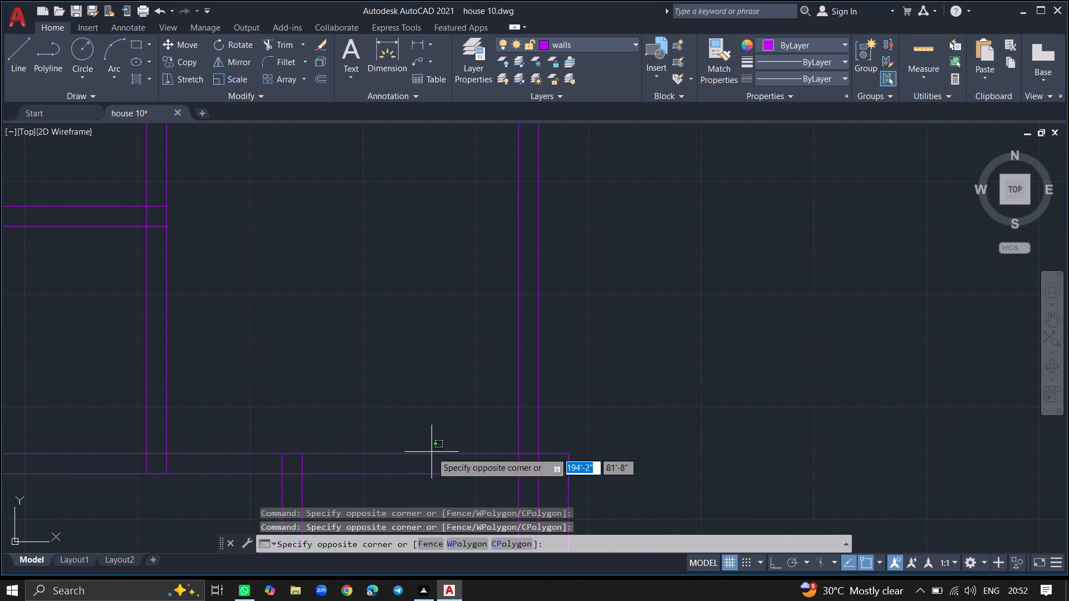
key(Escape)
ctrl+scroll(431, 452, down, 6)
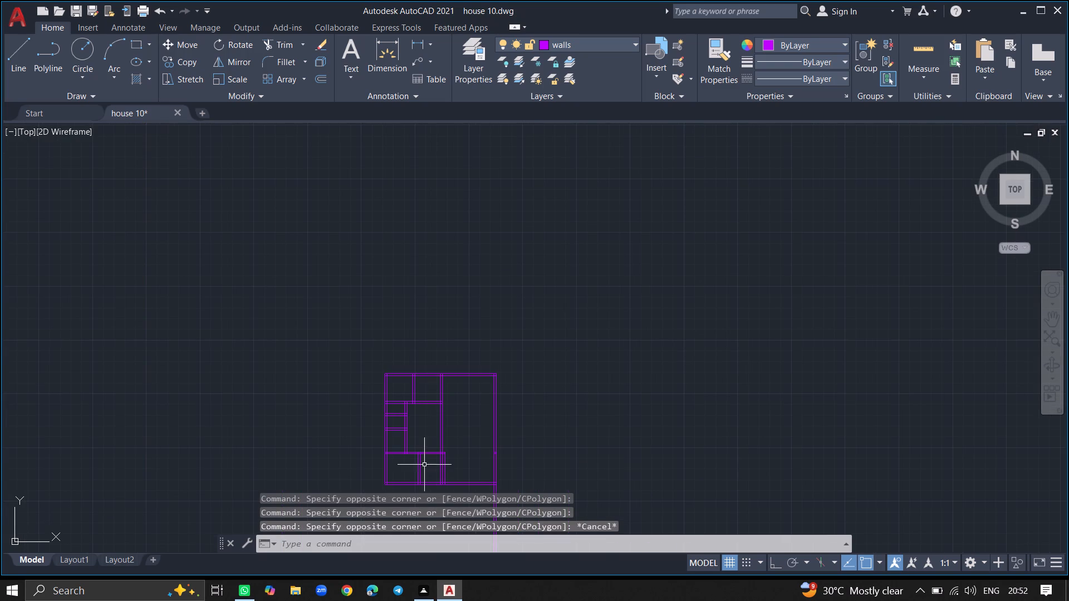
Offset the inner line of the bottom exterior wall 7' upward into the lower rooms.
ctrl+scroll(417, 478, up, 3)
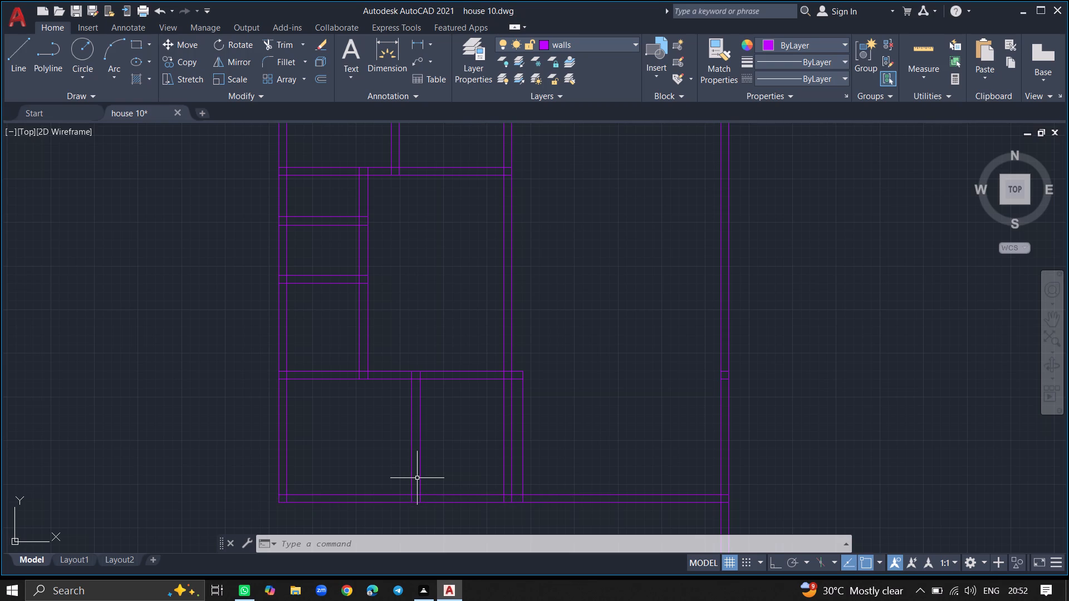
text(offset)
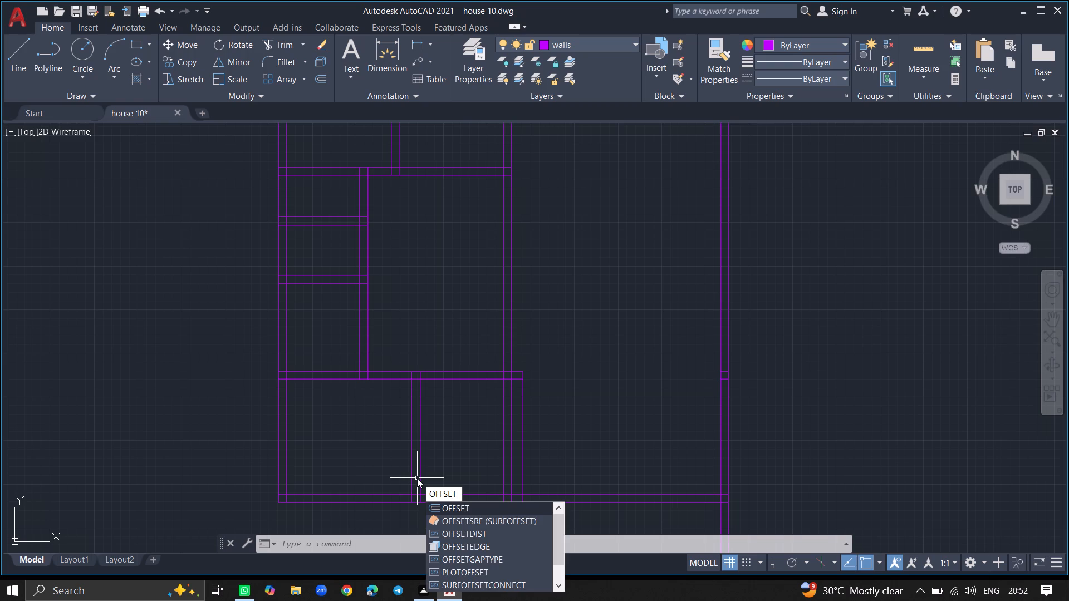
key(Return)
key(7)
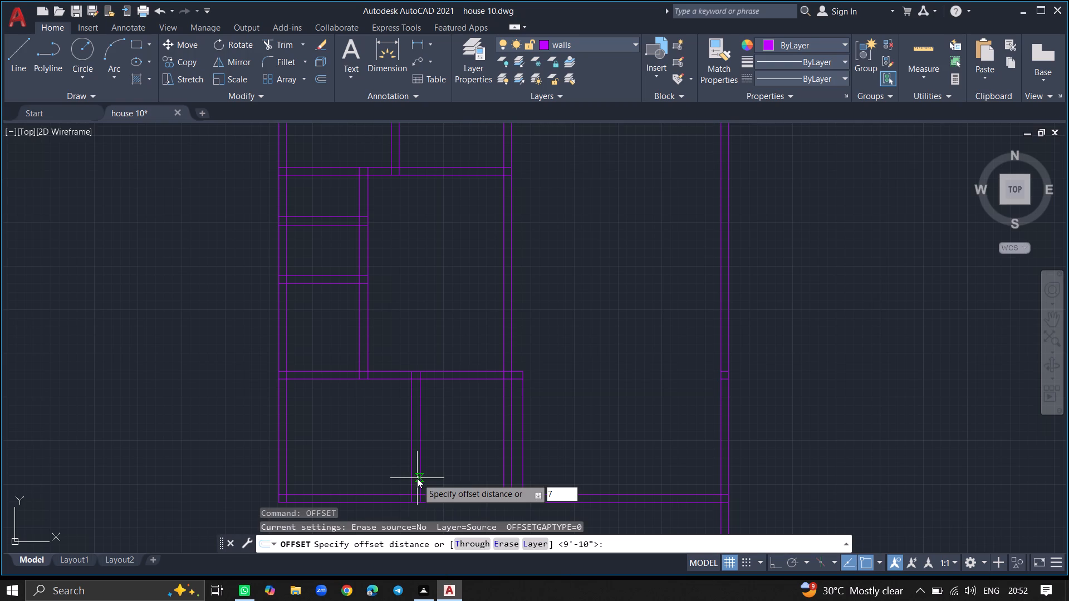
key(apostrophe)
key(Return)
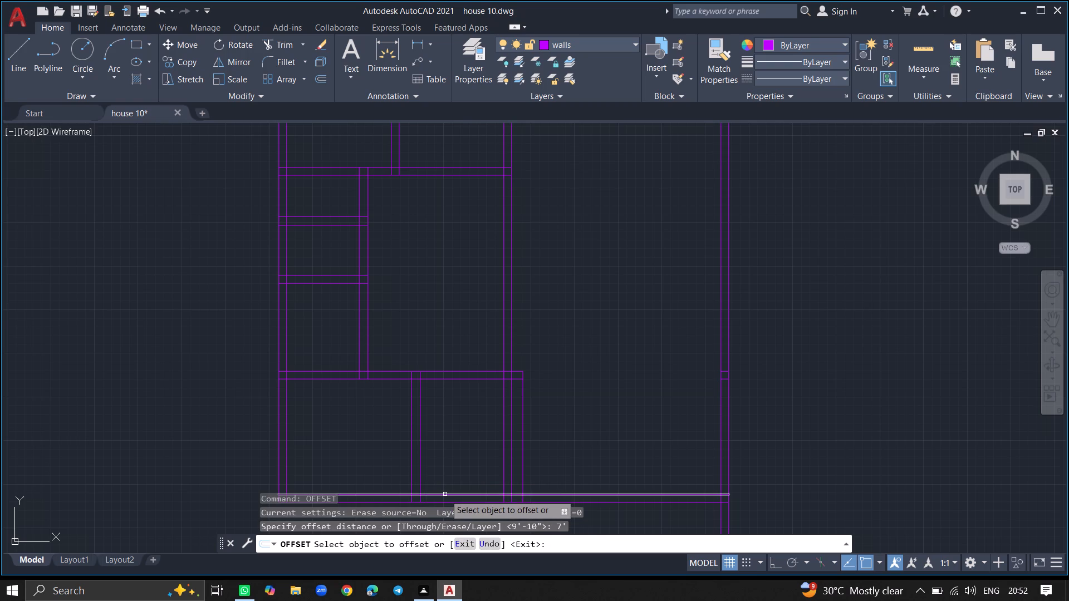
click(445, 494)
click(452, 460)
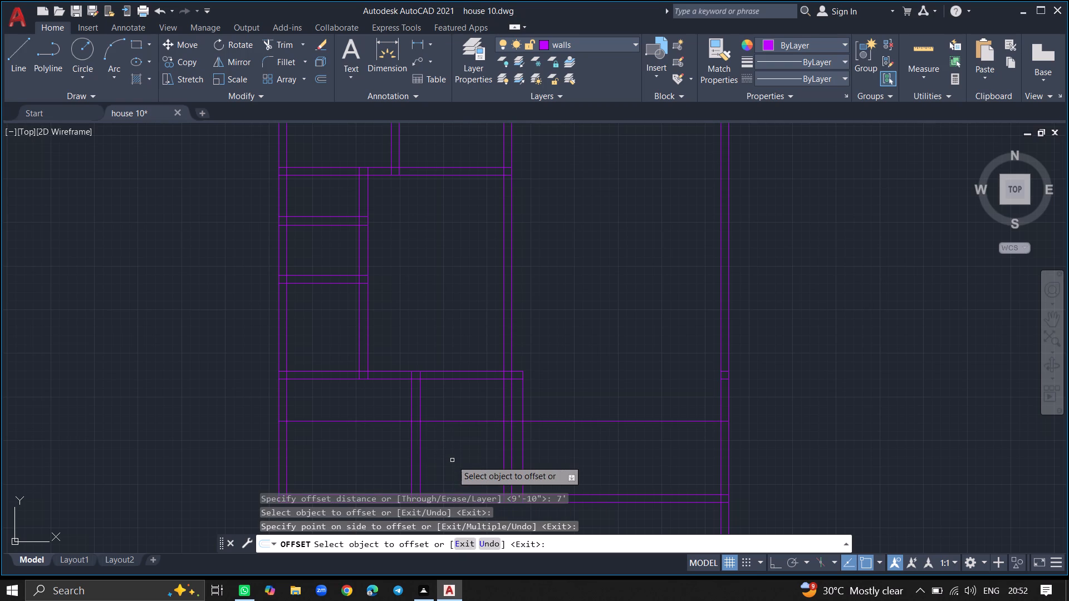
key(BackSpace)
key(Escape)
Offset the new horizontal line across the lower rooms 9" upward to form the wall thickness.
text(offset)
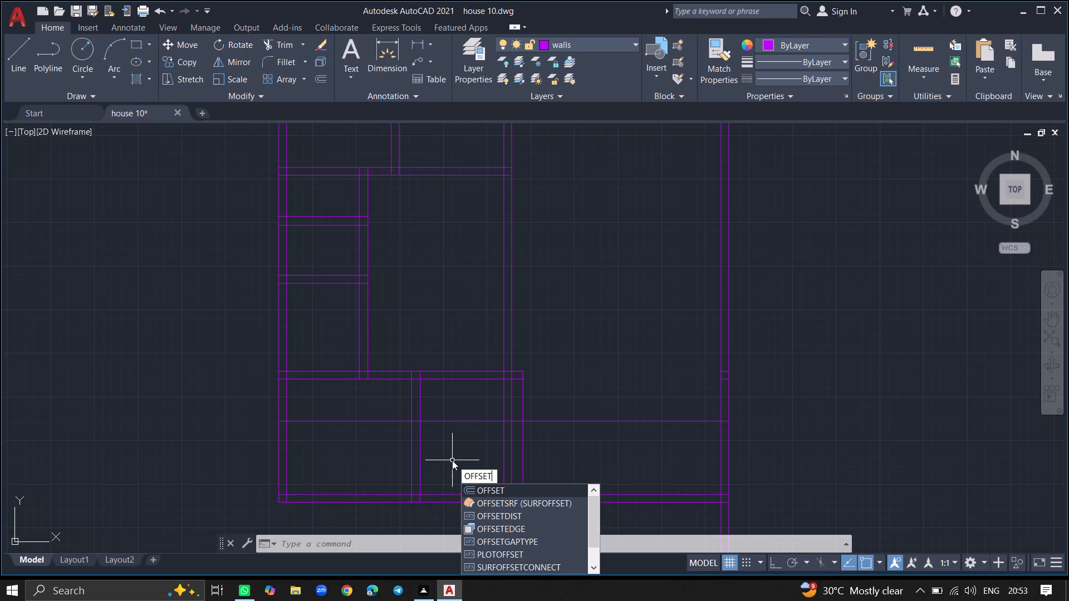
click(482, 488)
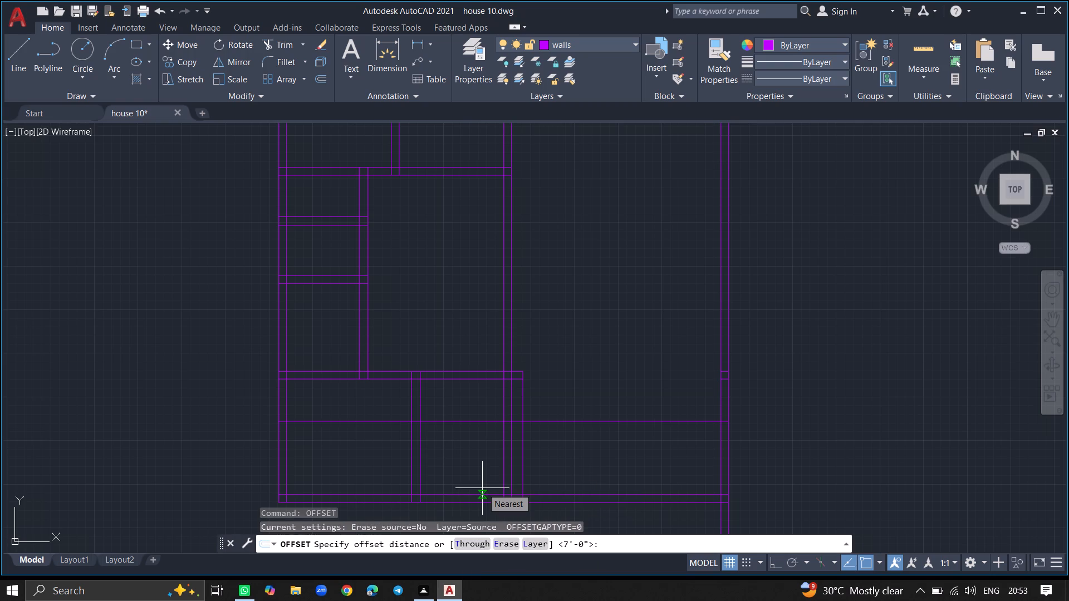
key(9)
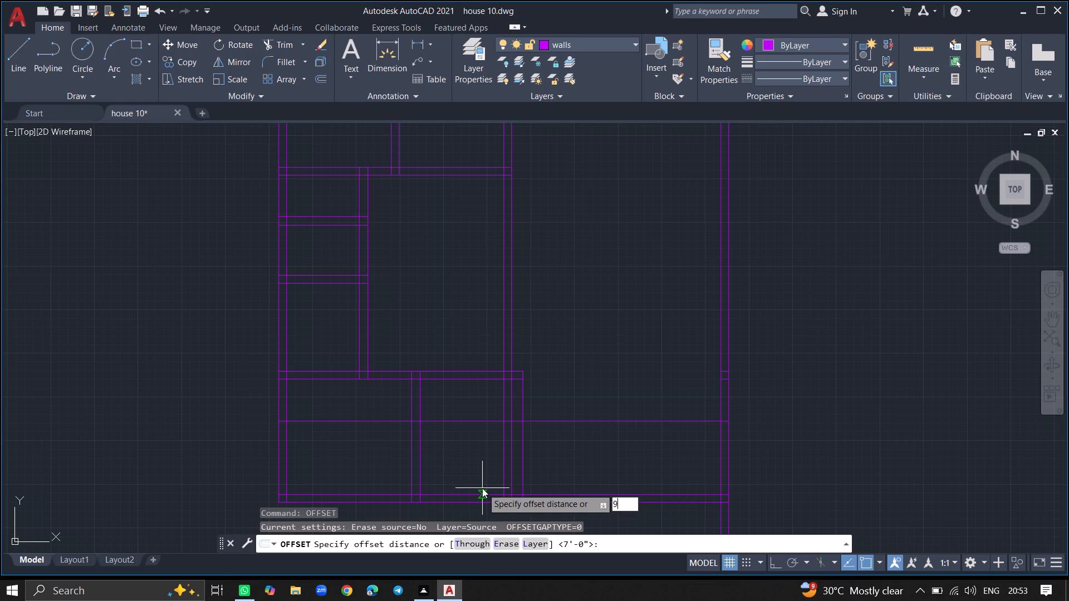
key(shift+quotedbl)
key(Return)
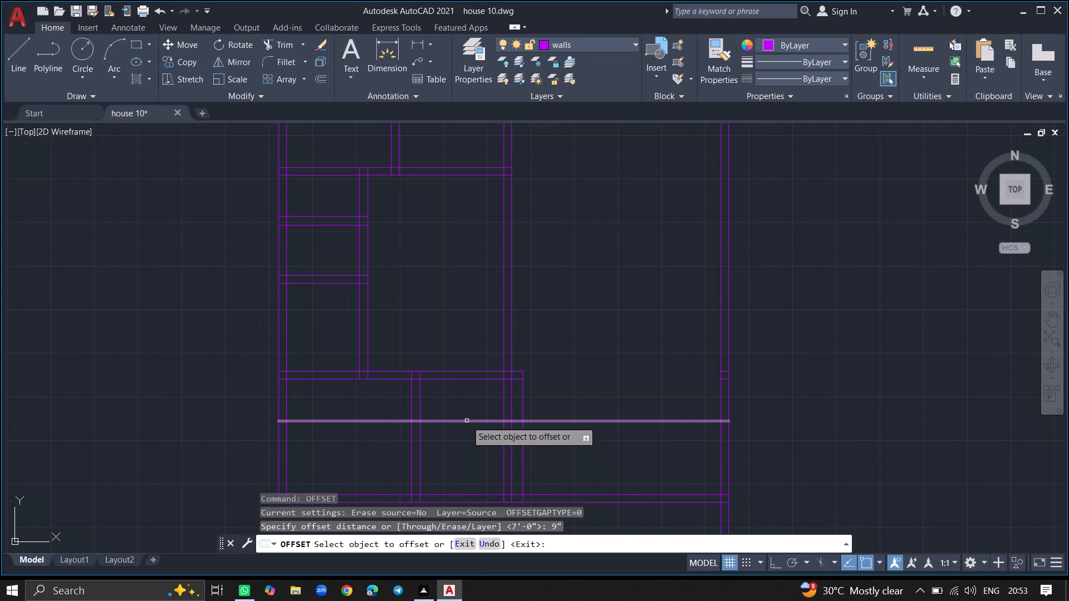
click(467, 421)
click(467, 401)
key(Return)
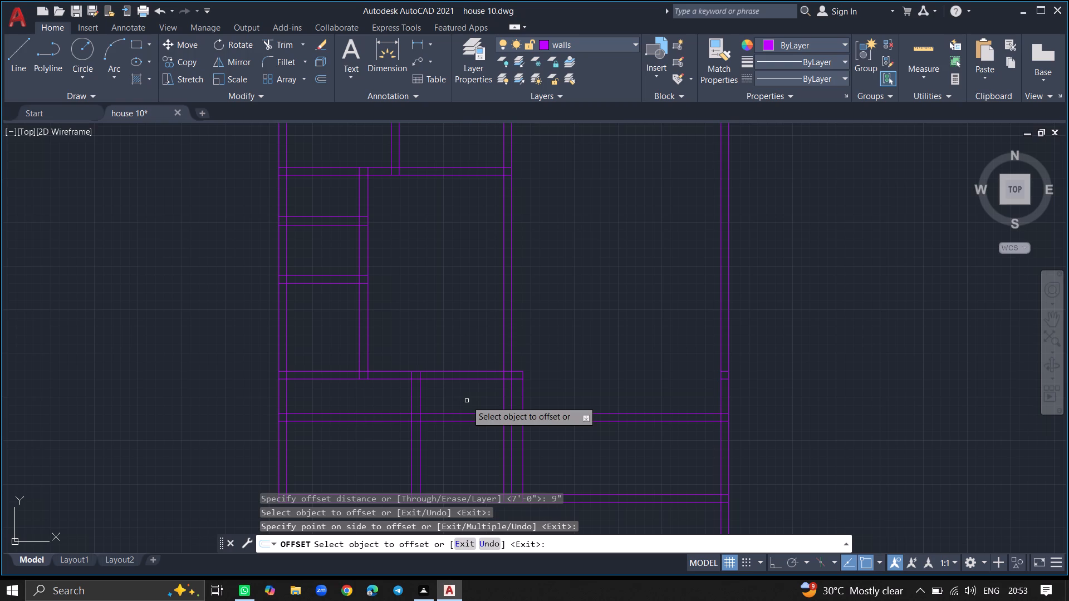
Trim both new horizontal wall lines out of the lower-left room and out of the large open area on the right.
text(trim)
key(Return)
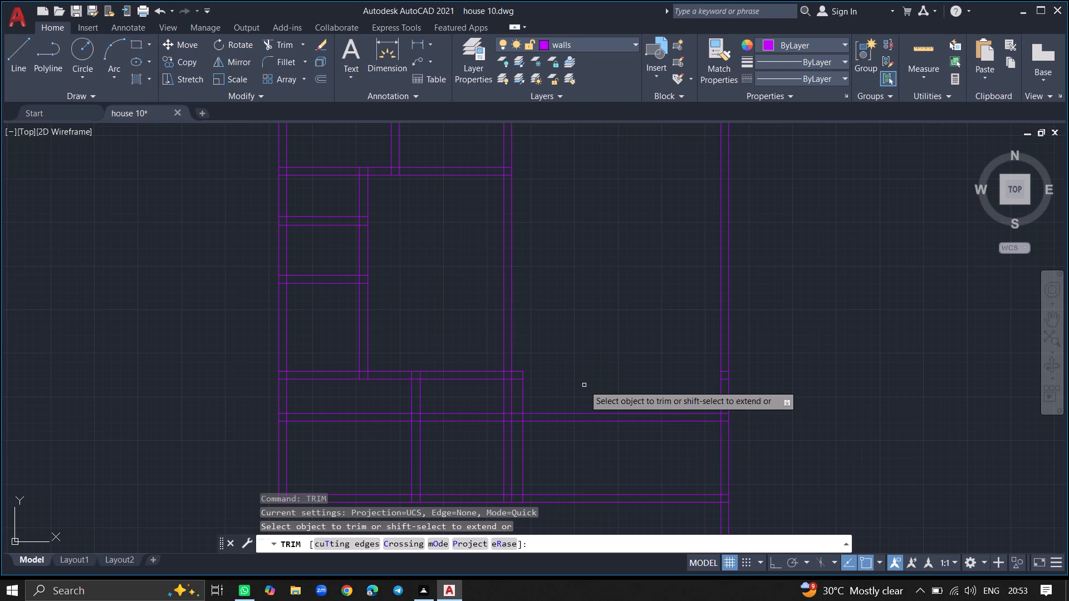
click(579, 413)
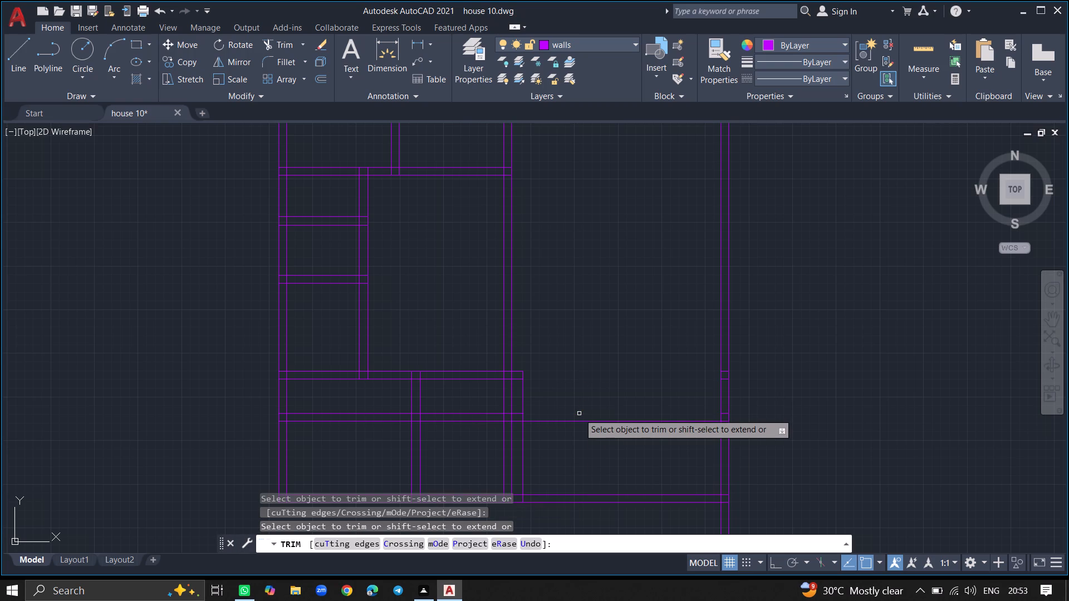
click(578, 423)
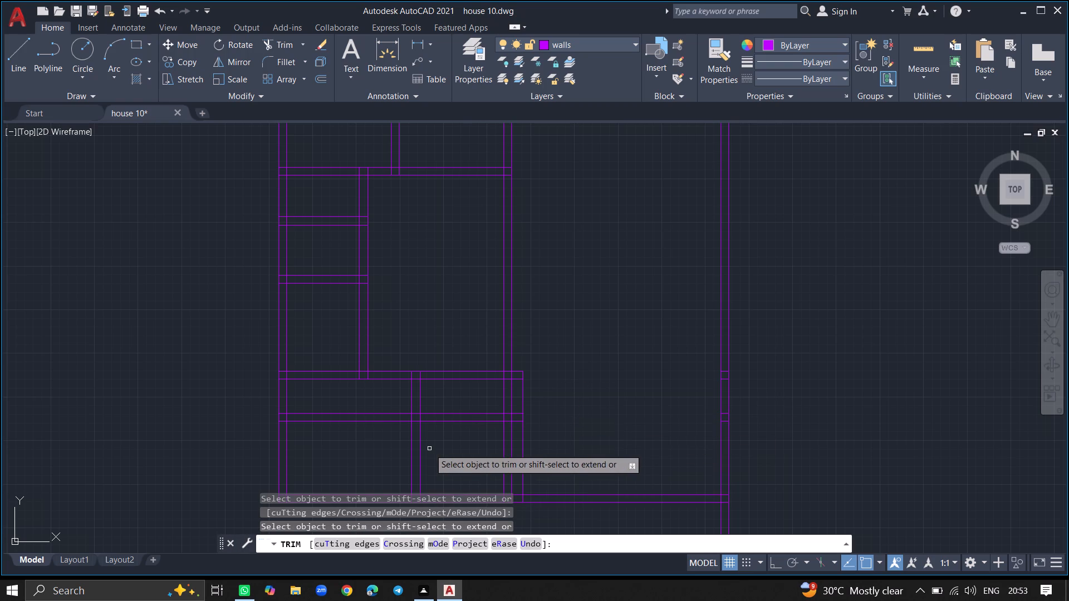
click(369, 422)
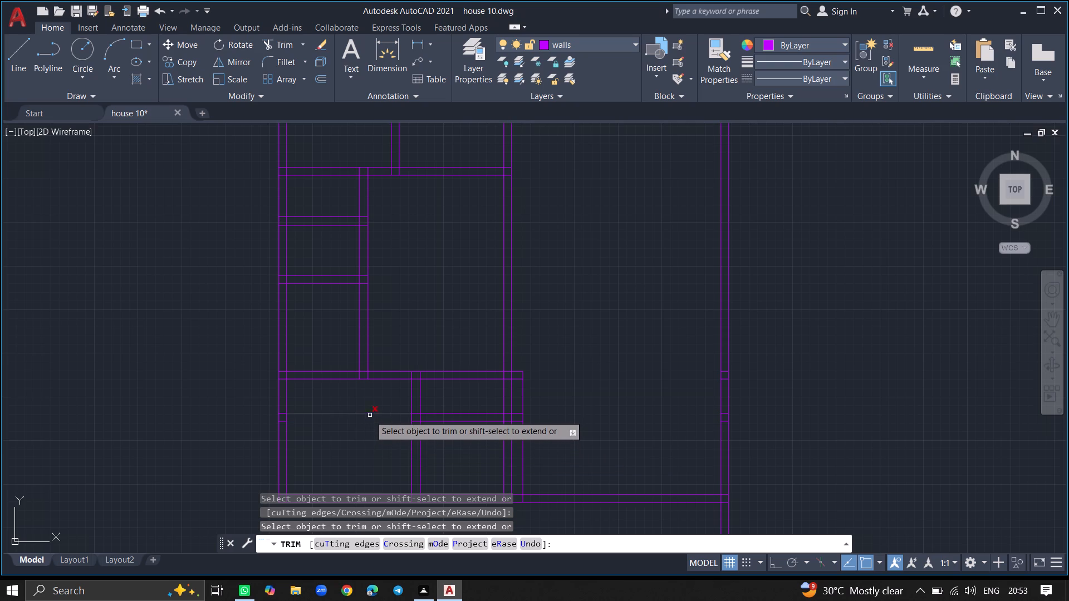
click(371, 415)
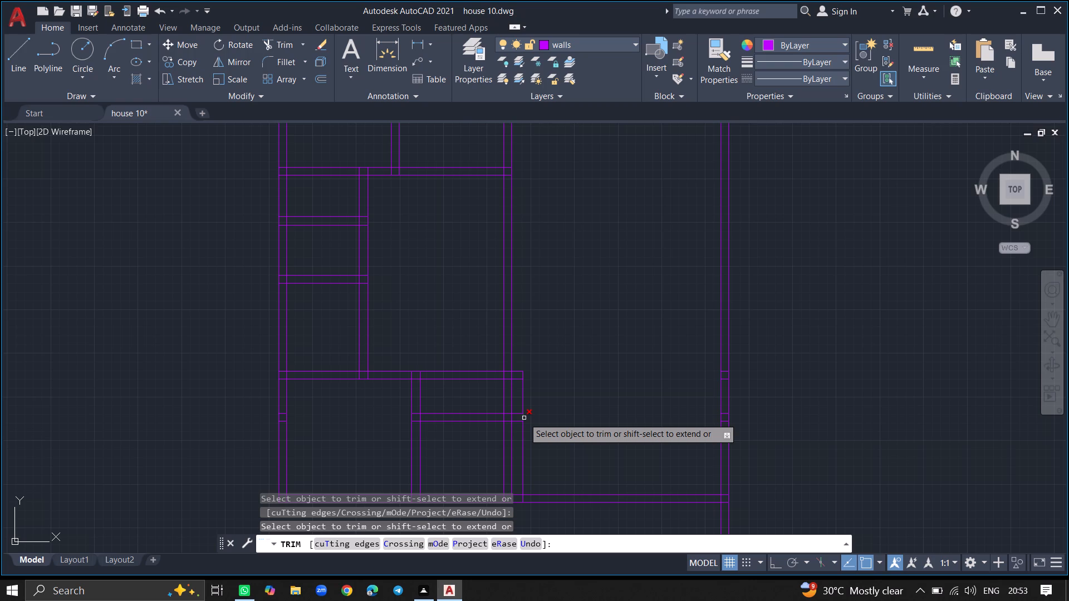
ctrl+scroll(524, 418, down, 5)
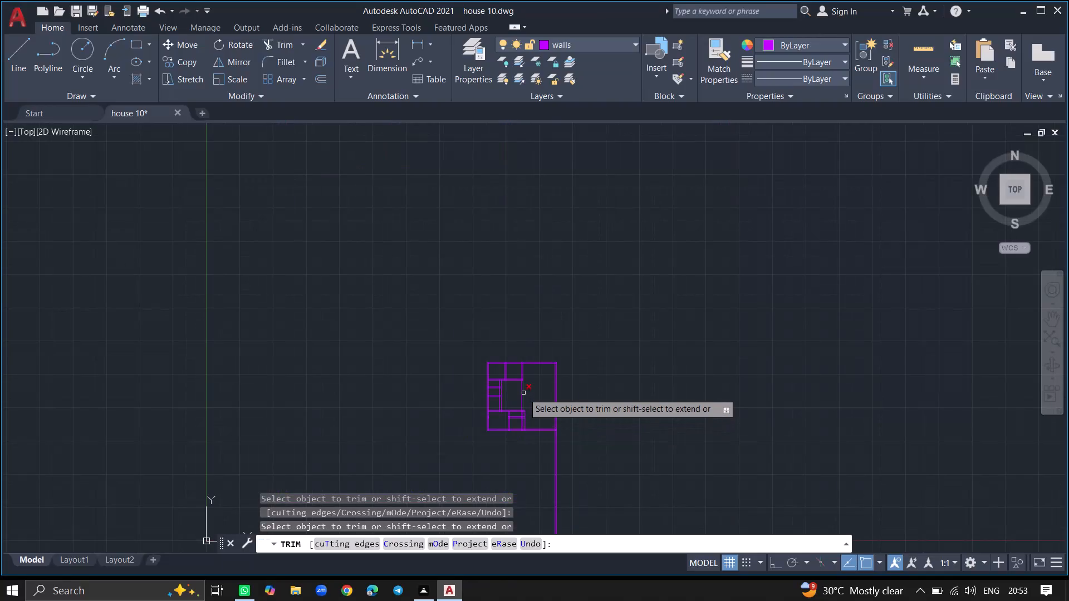
ctrl+scroll(523, 393, up, 5)
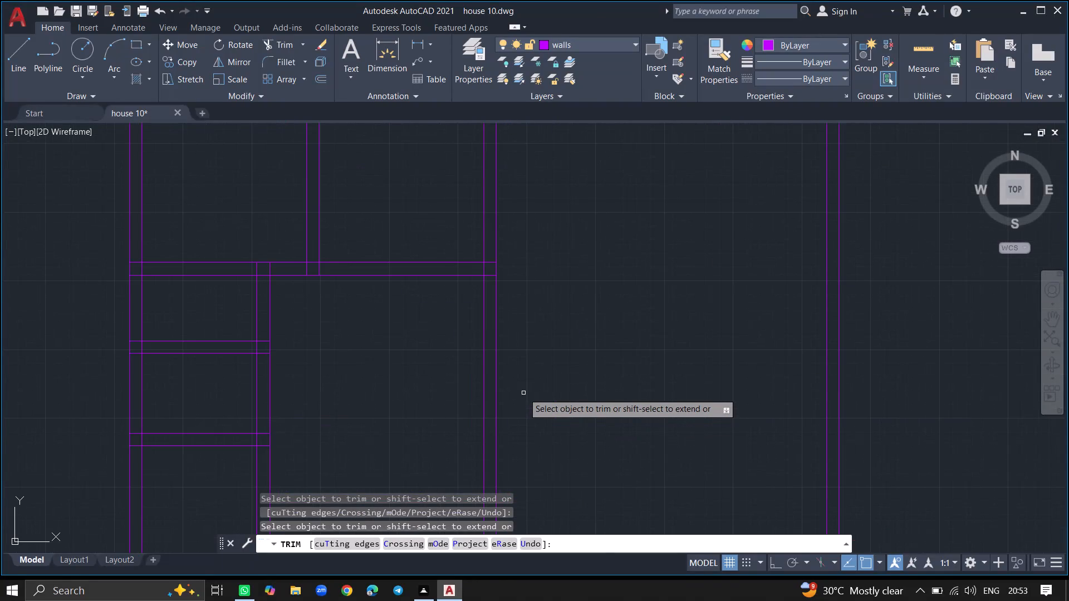
ctrl+scroll(523, 393, down, 1)
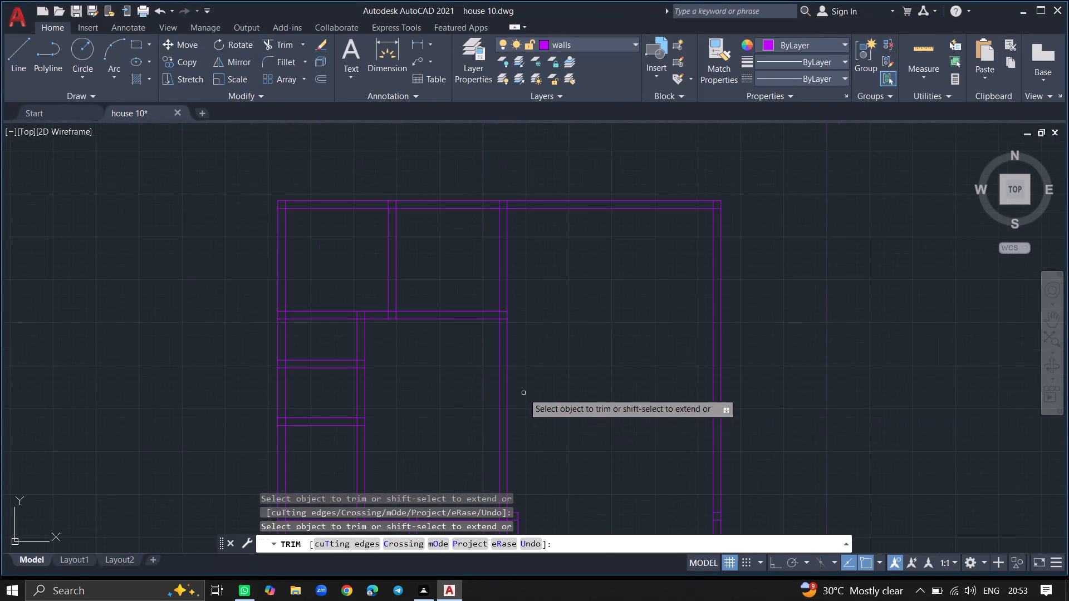
ctrl+scroll(523, 393, down, 5)
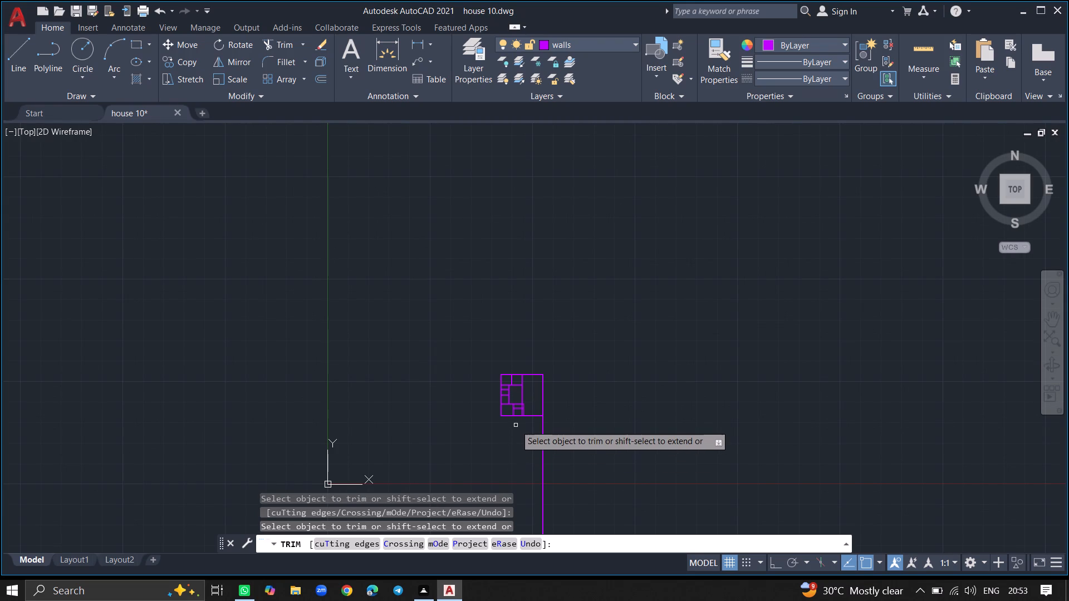
ctrl+scroll(525, 407, up, 4)
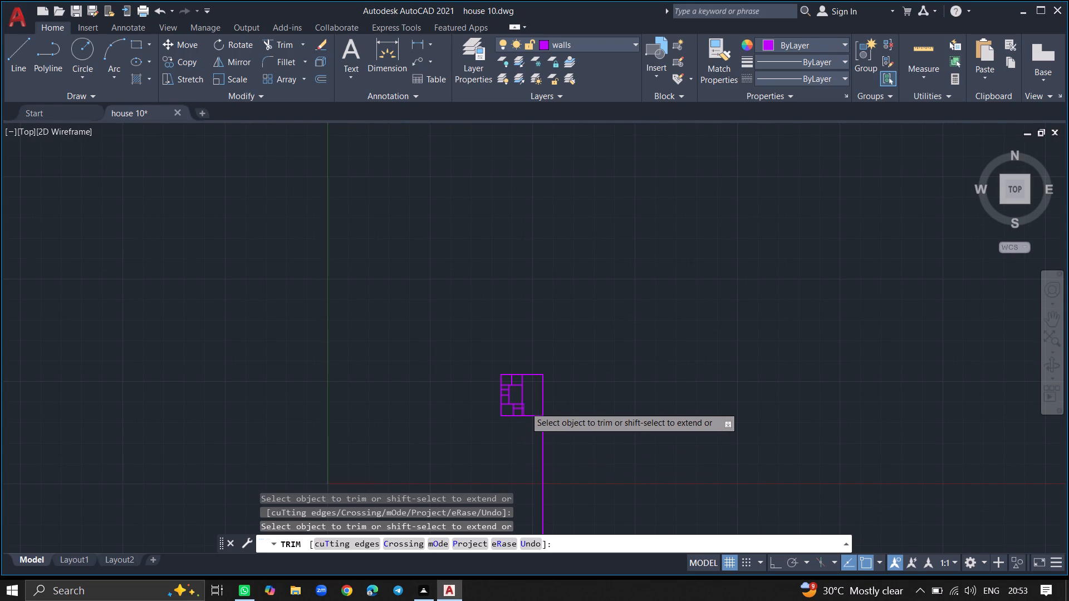
ctrl+scroll(516, 378, up, 1)
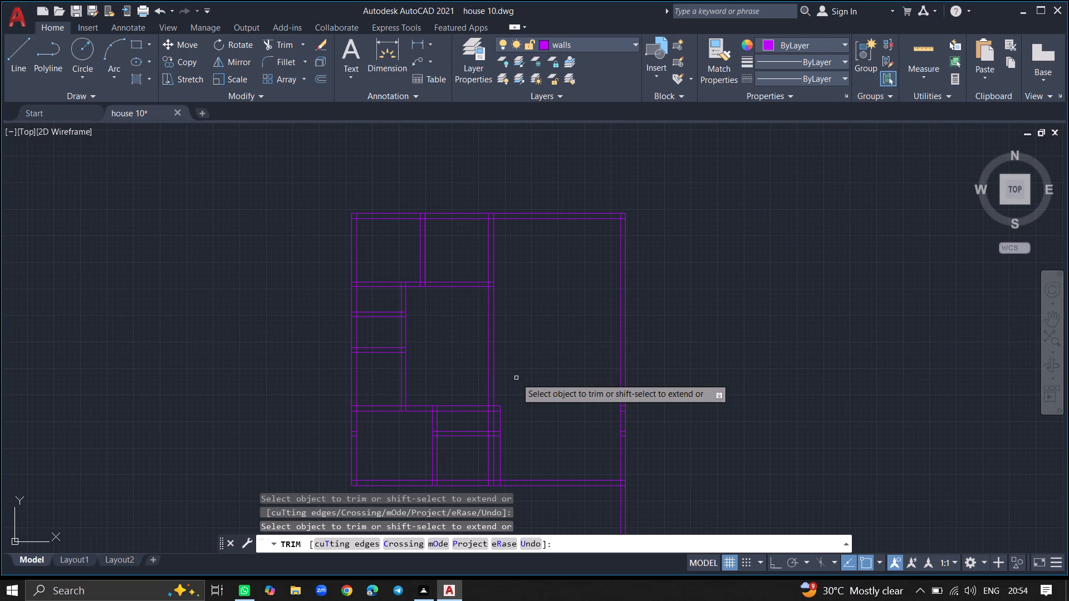
key(Escape)
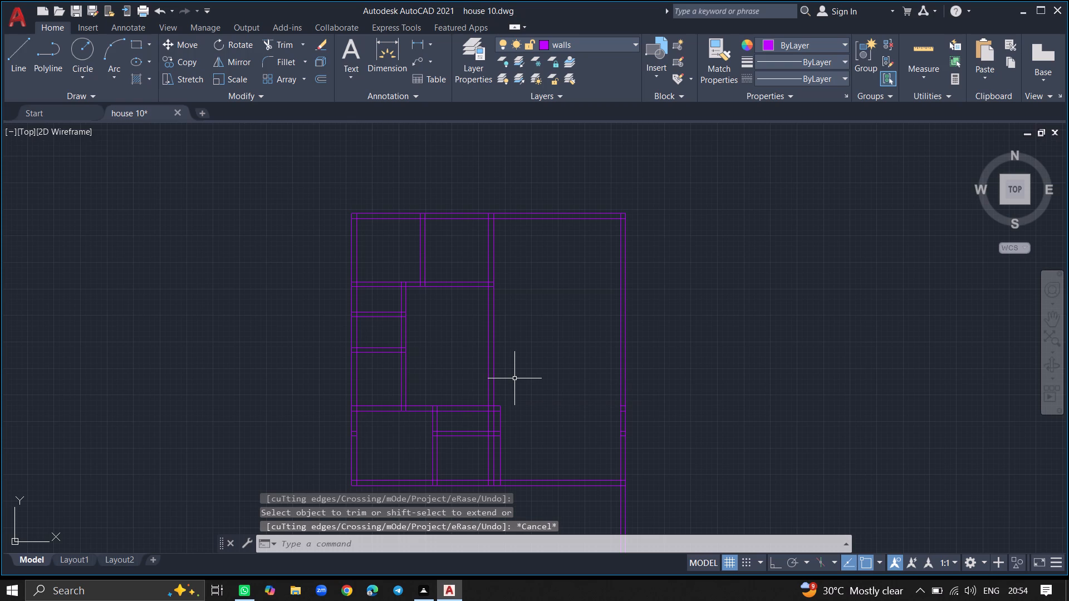
Measure the width from the short vertical wall to the long central vertical wall in the lower second room with a linear dimension.
text(dimli)
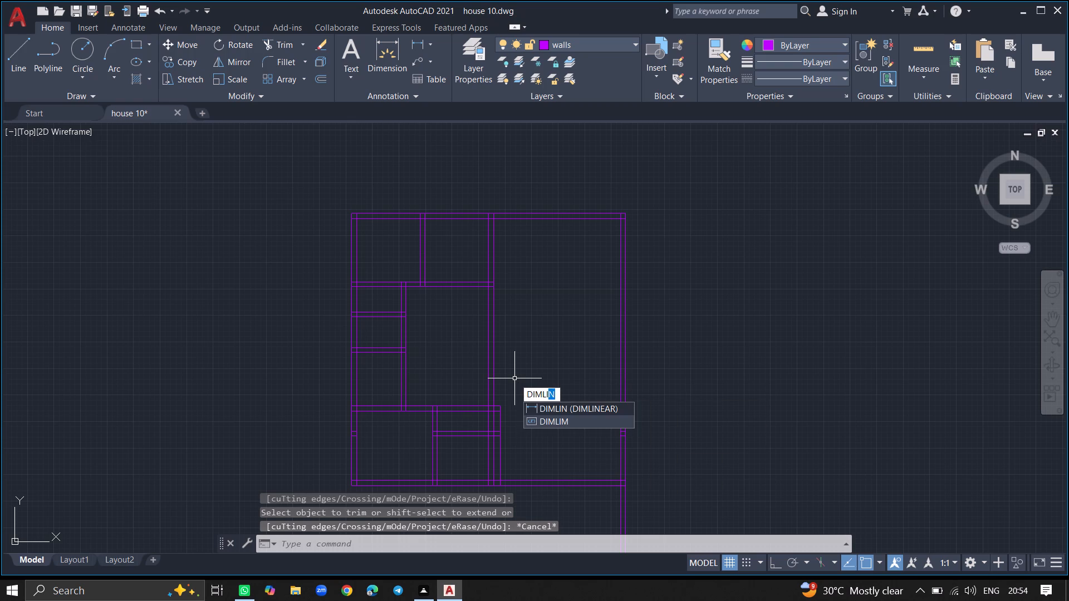
click(542, 405)
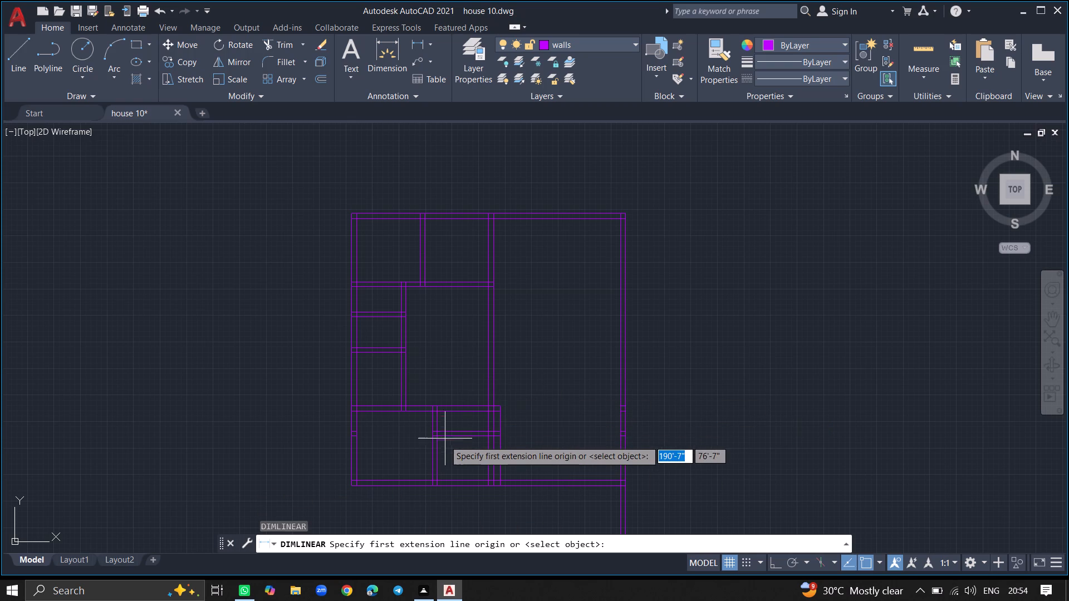
click(437, 458)
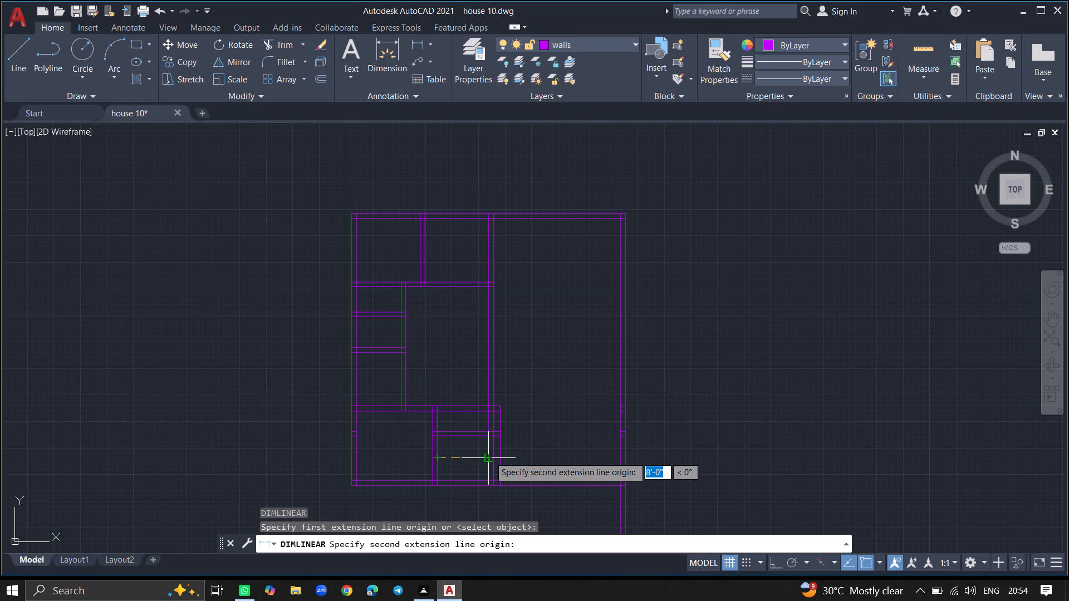
click(489, 456)
click(489, 463)
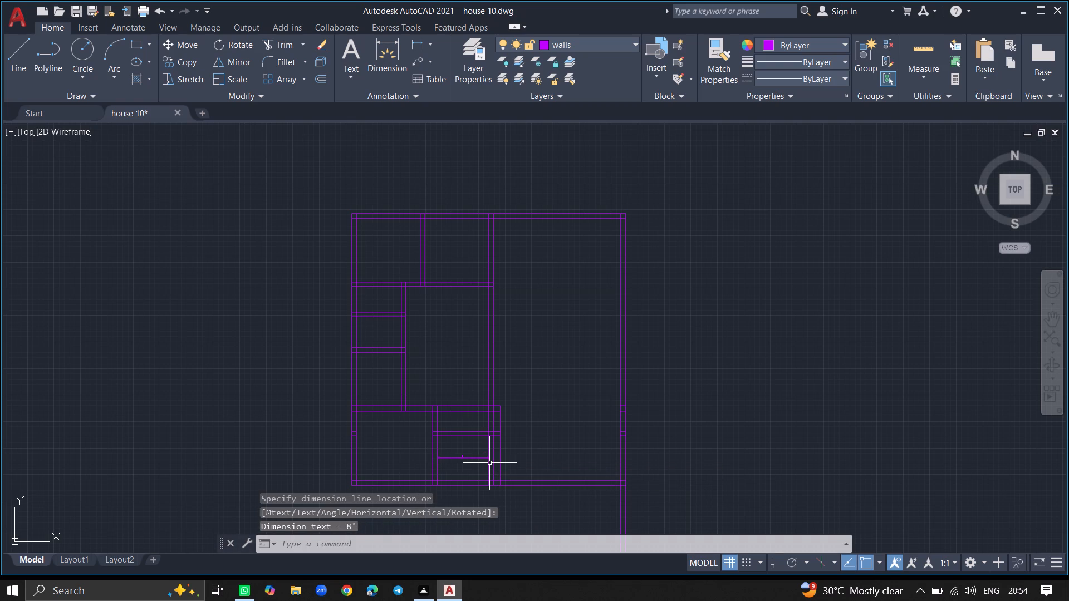
Trim both lines of the long central vertical wall below the lower horizontal interior wall, including the pieces crossing the new partition.
ctrl+scroll(463, 450, up, 5)
ctrl+scroll(463, 450, down, 2)
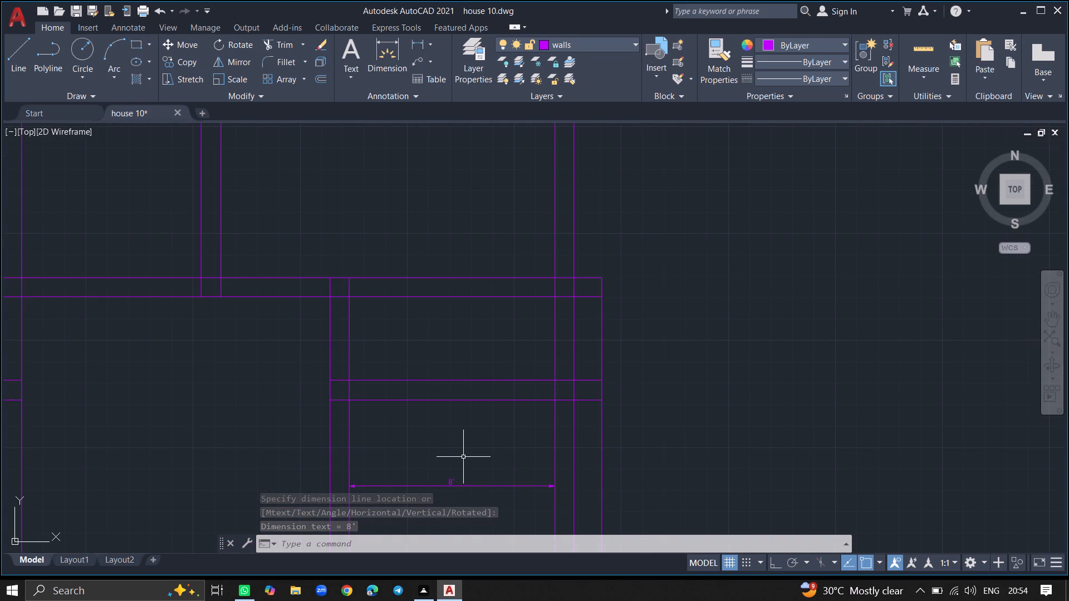
text(trim)
key(Return)
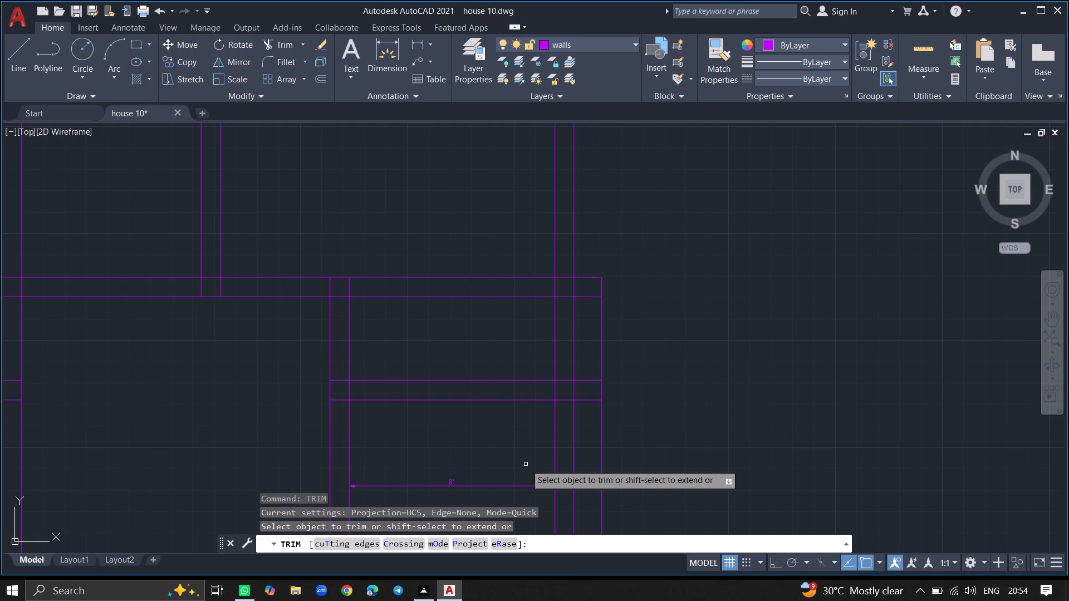
click(555, 460)
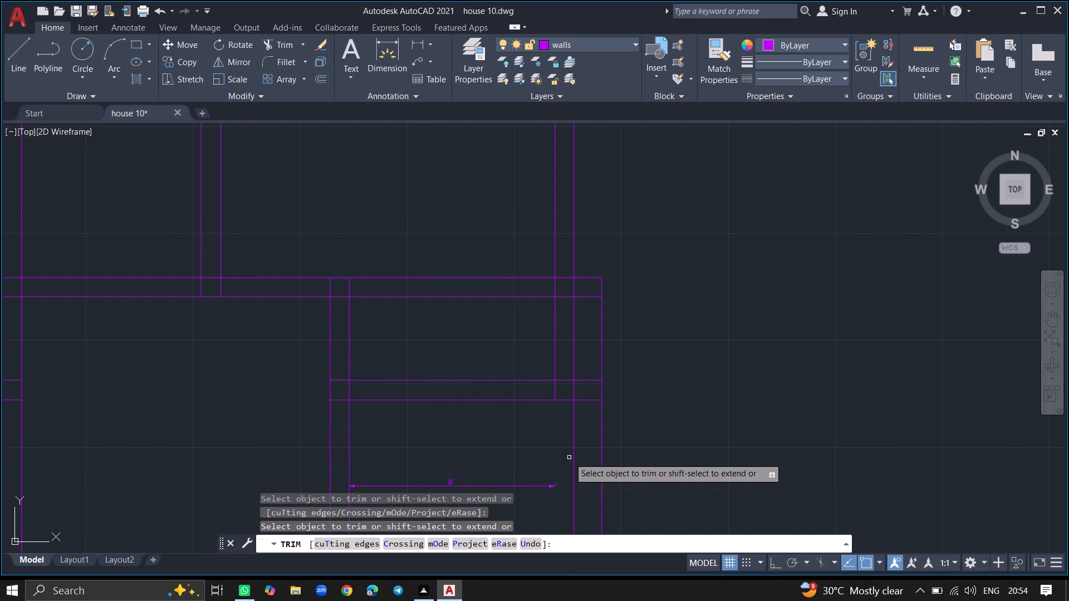
click(555, 341)
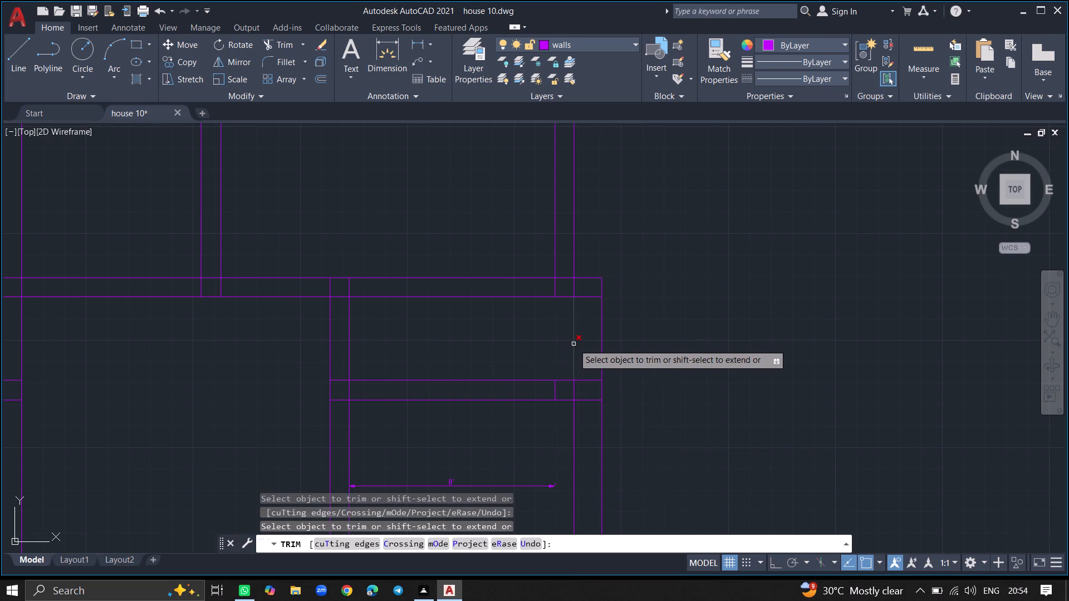
click(573, 344)
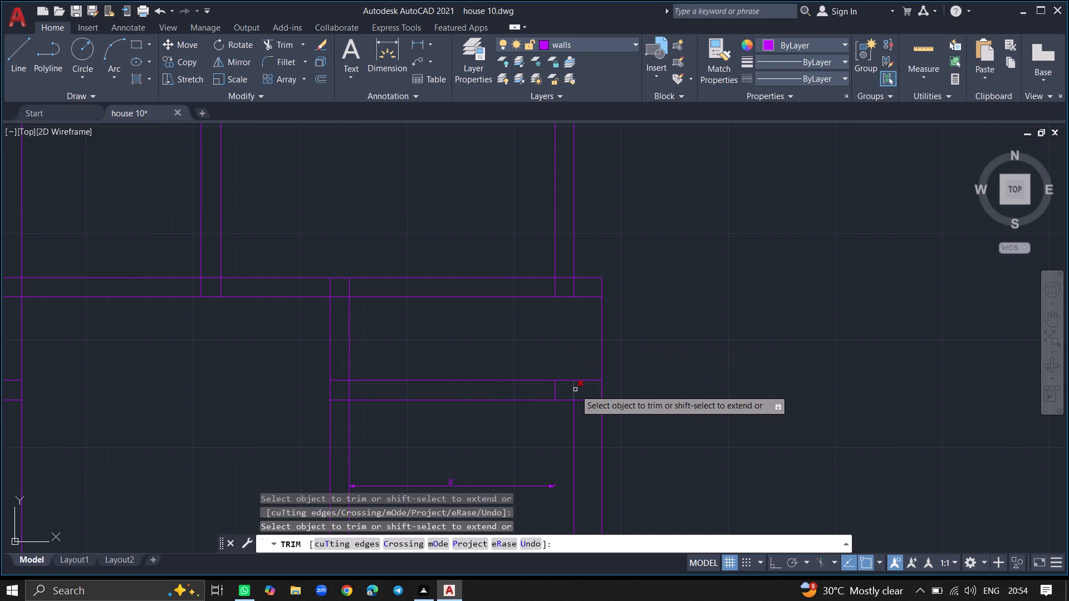
click(575, 390)
click(556, 389)
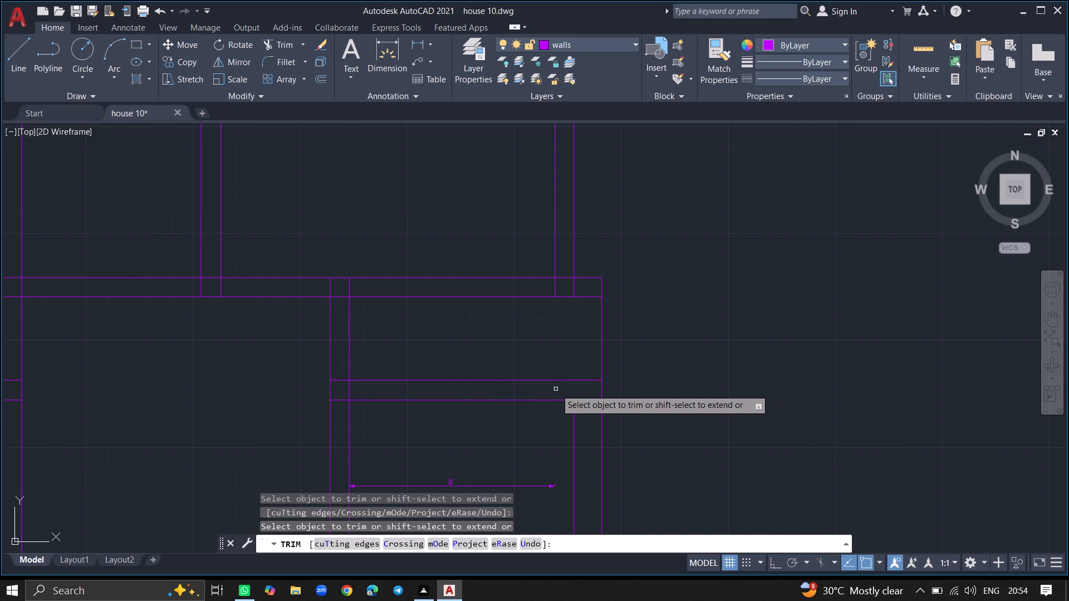
click(573, 460)
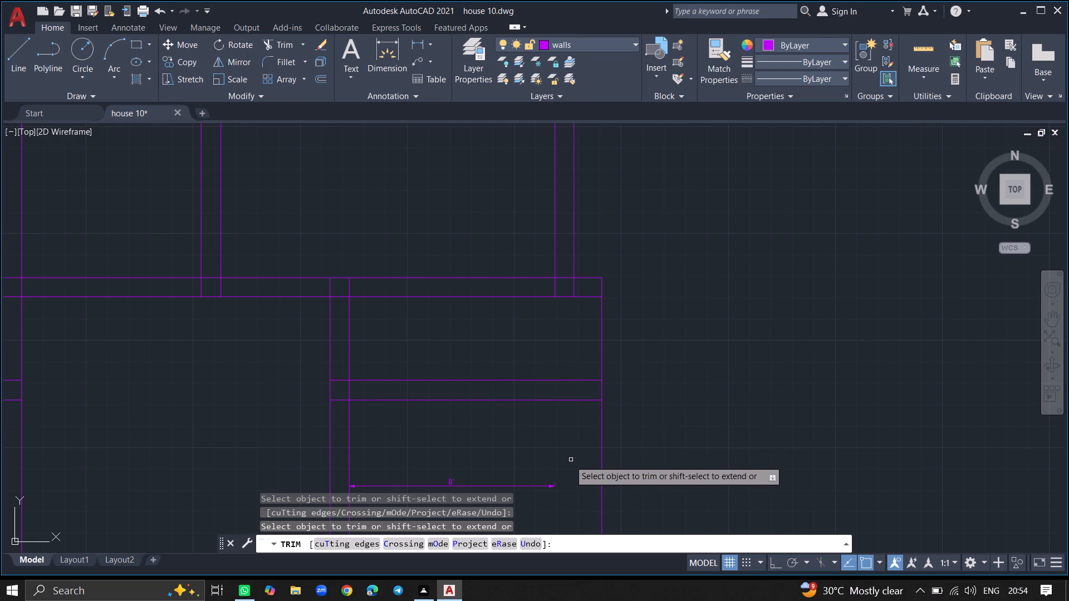
Remove the horizontal dimension inside the lower second room.
click(553, 484)
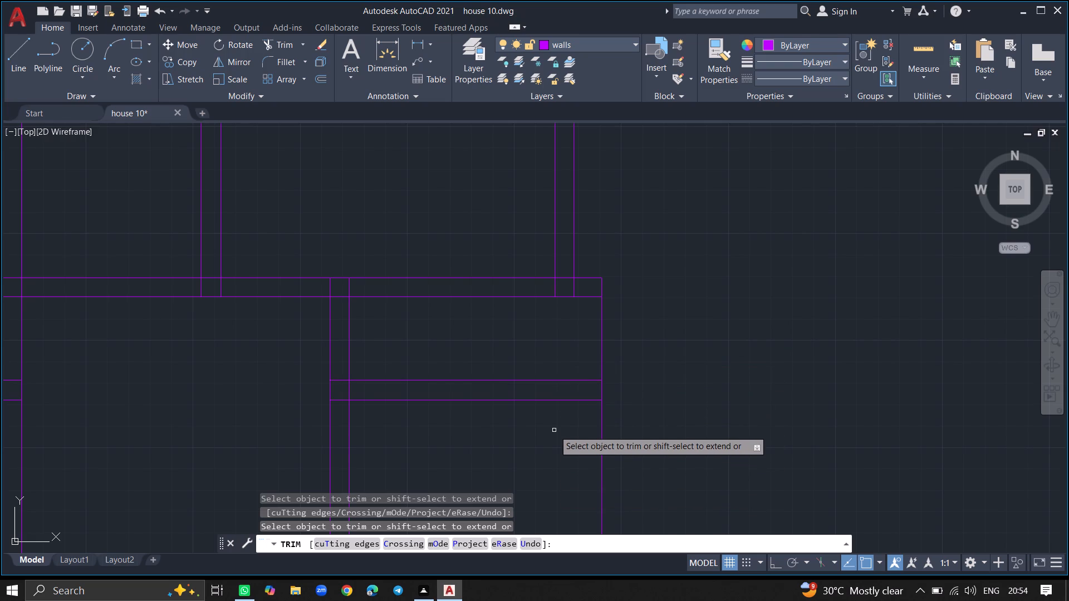
Extend both lines of the upper small left room's top partition to the long central vertical wall.
ctrl+scroll(551, 293, down, 4)
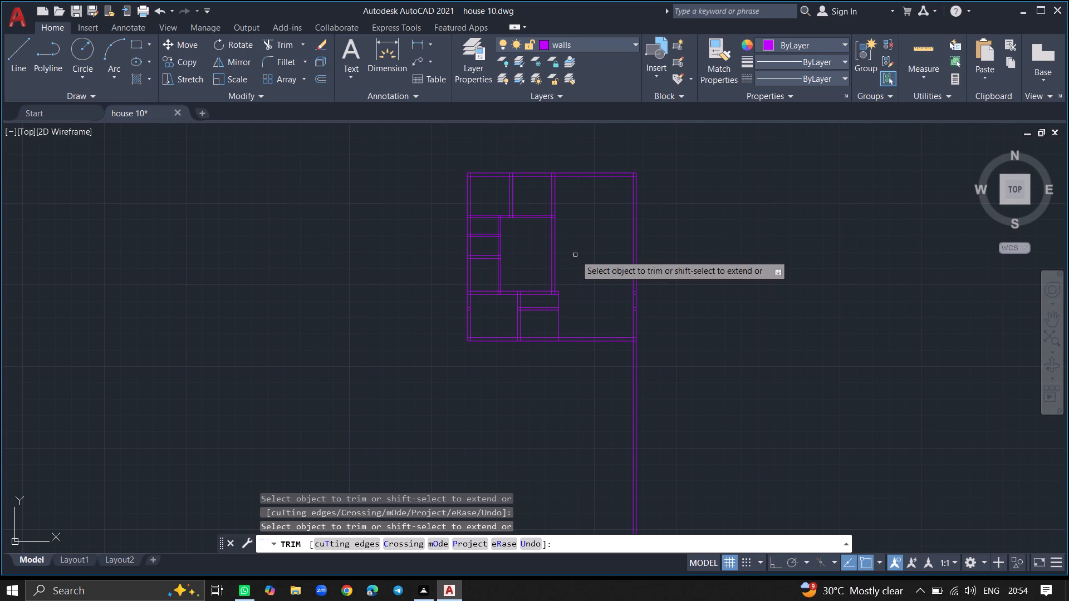
key(Escape)
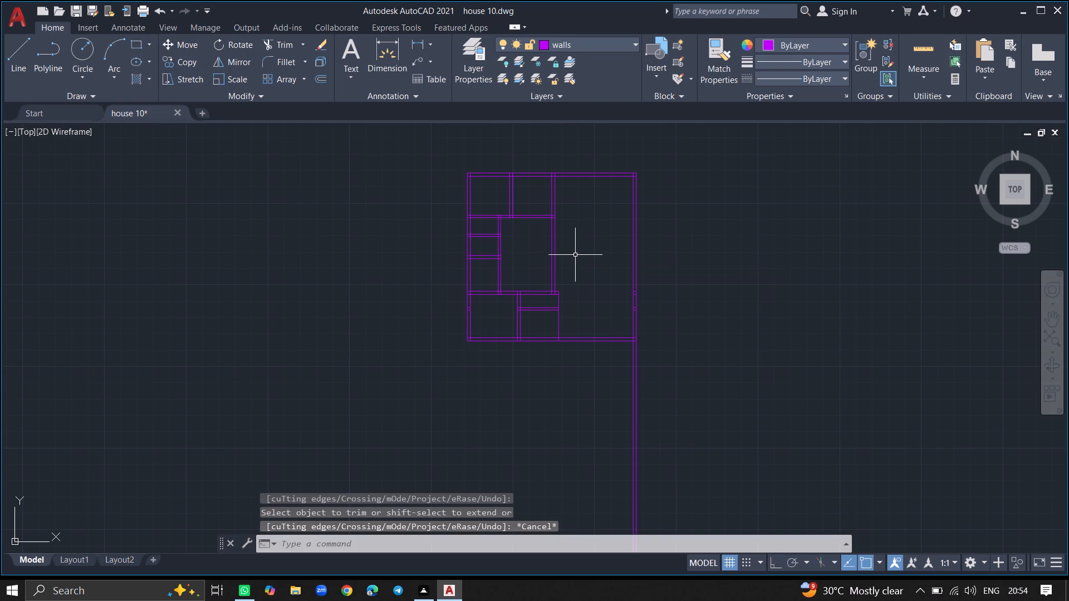
text(ex)
key(Return)
click(493, 238)
click(493, 234)
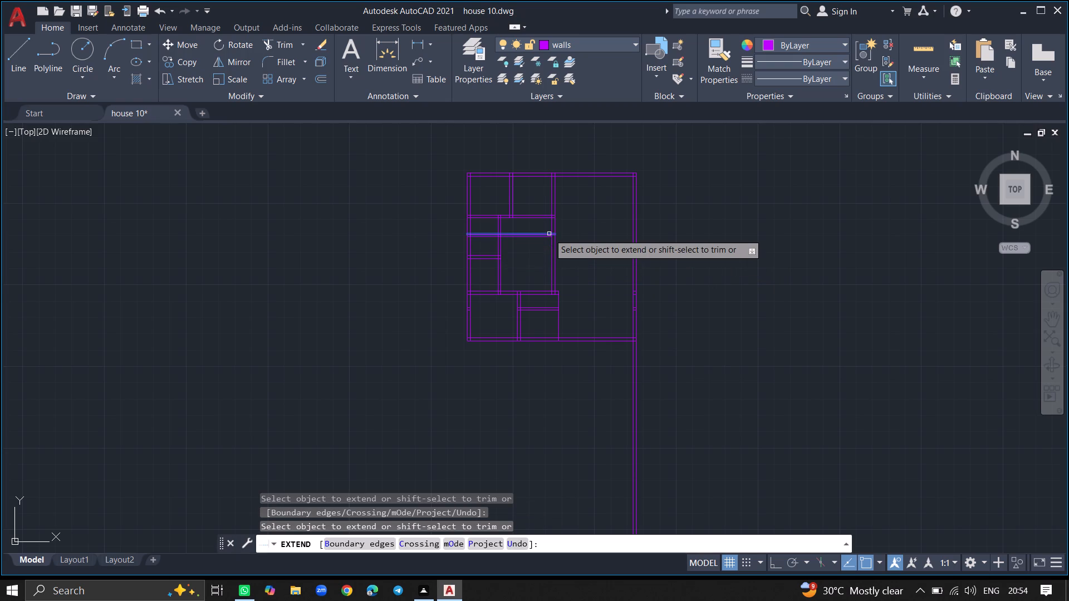
click(549, 234)
click(548, 237)
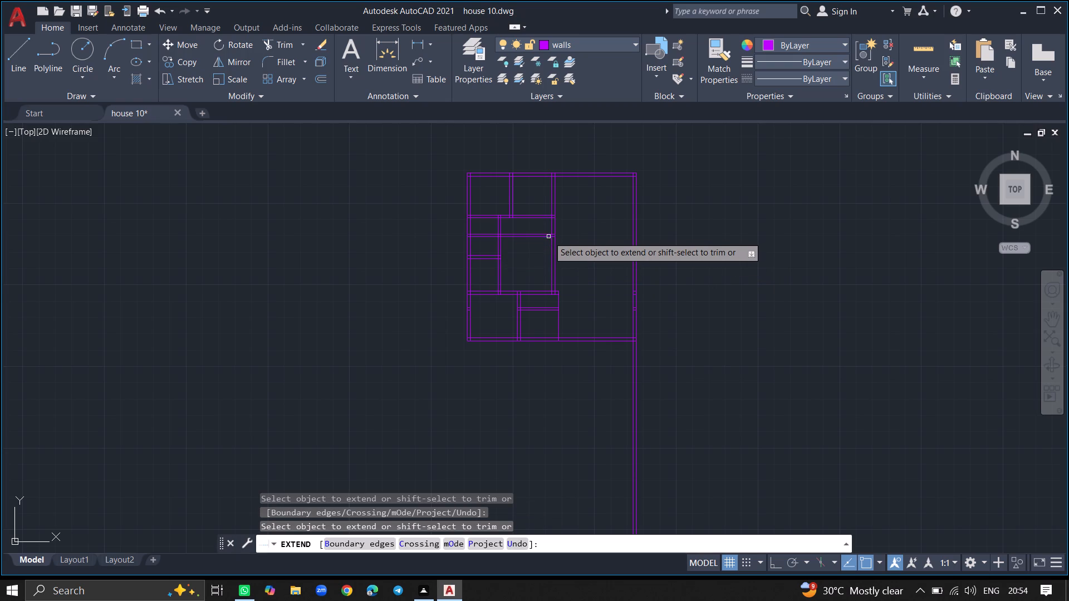
key(Return)
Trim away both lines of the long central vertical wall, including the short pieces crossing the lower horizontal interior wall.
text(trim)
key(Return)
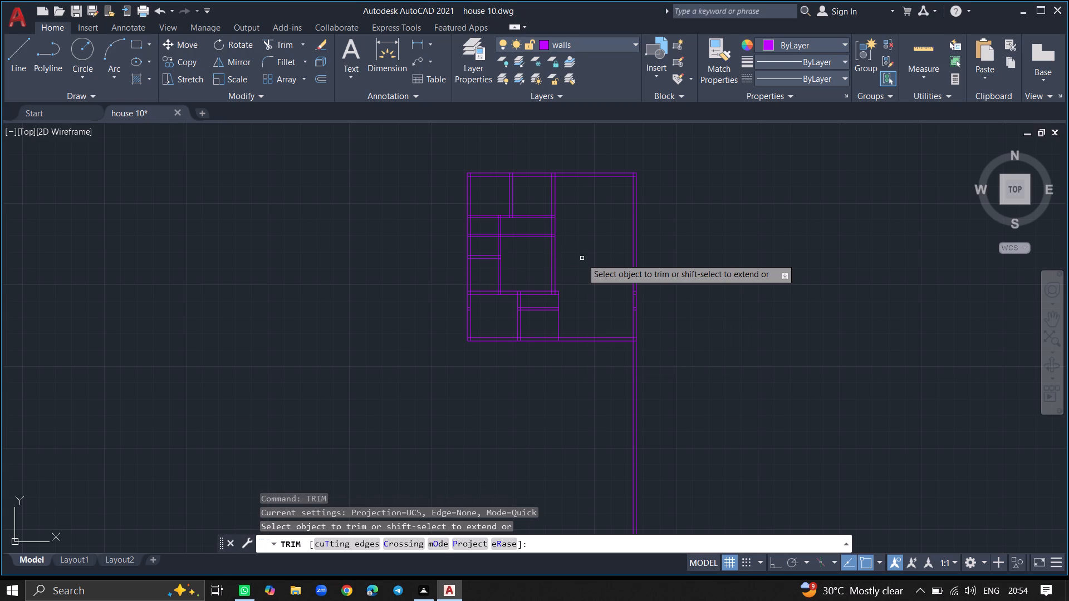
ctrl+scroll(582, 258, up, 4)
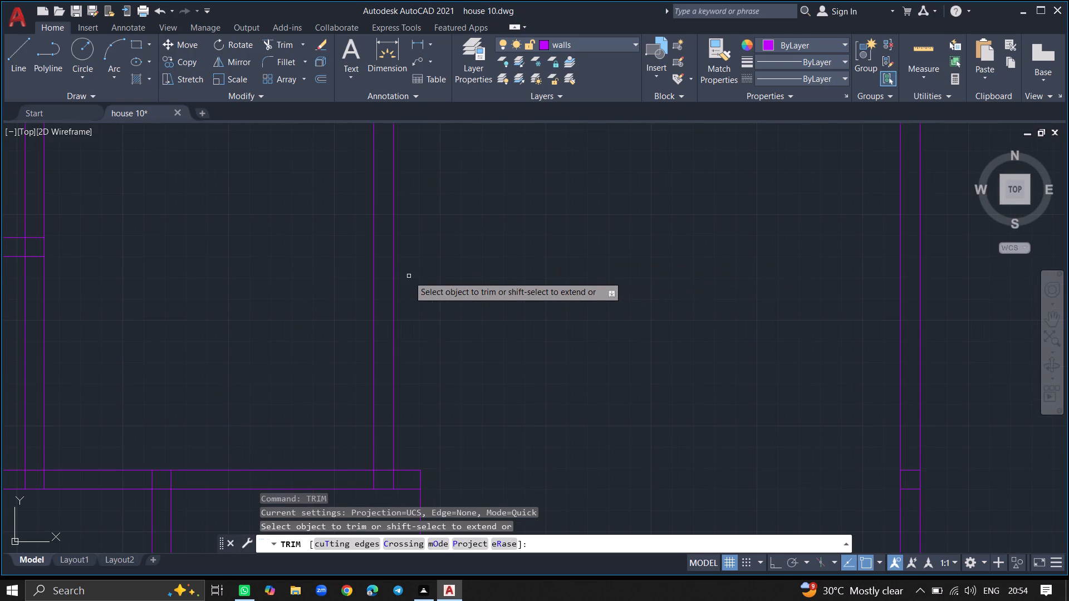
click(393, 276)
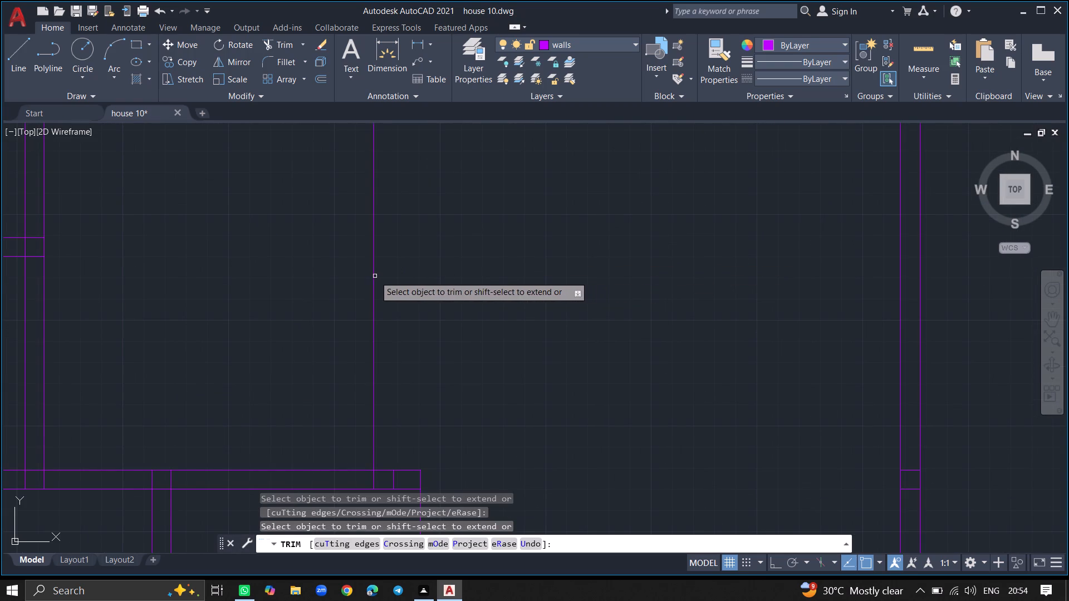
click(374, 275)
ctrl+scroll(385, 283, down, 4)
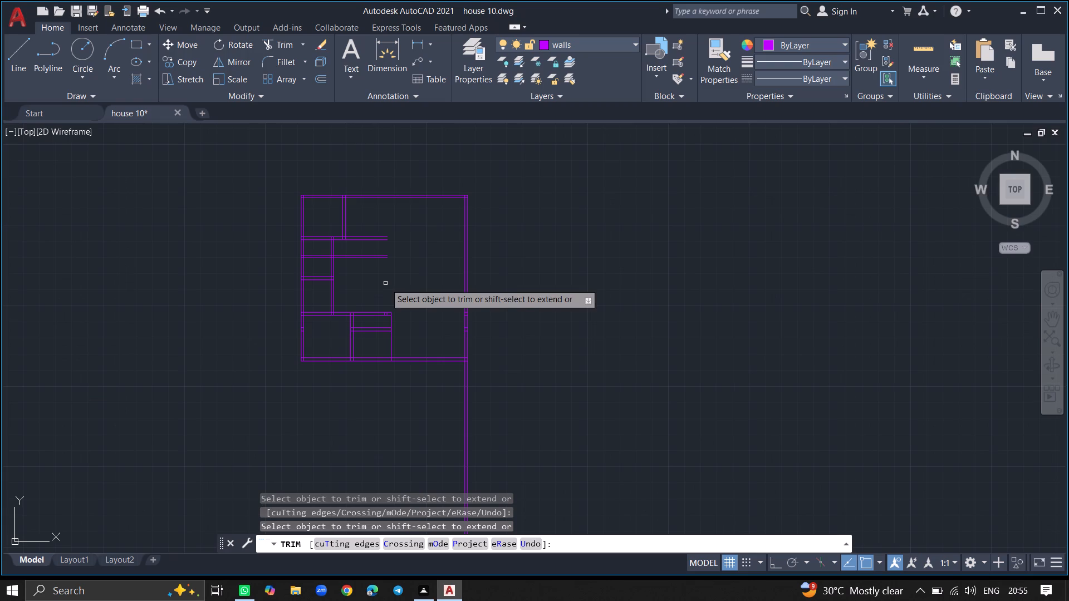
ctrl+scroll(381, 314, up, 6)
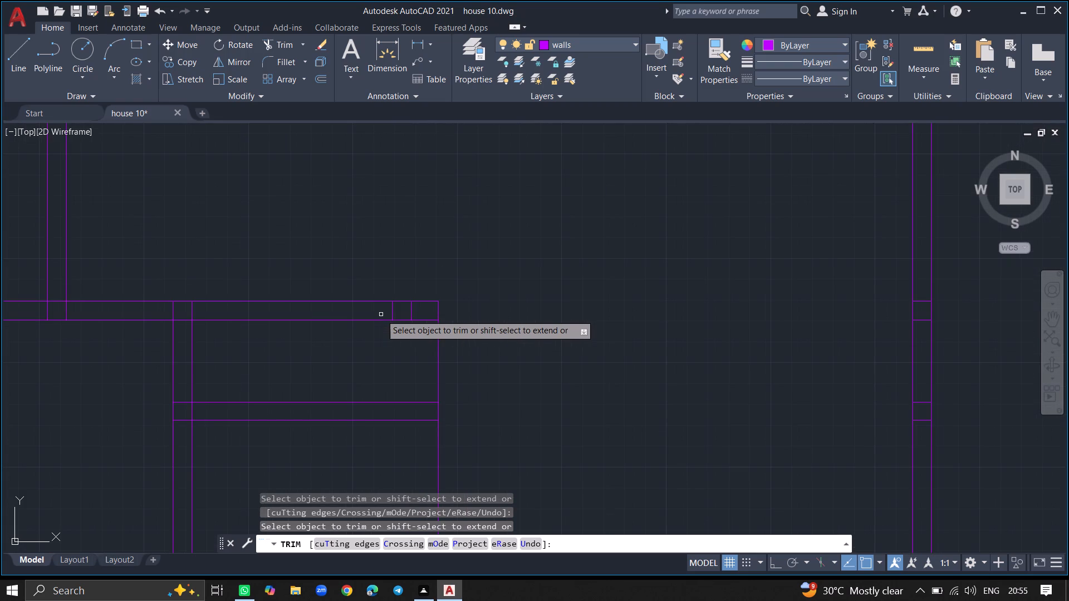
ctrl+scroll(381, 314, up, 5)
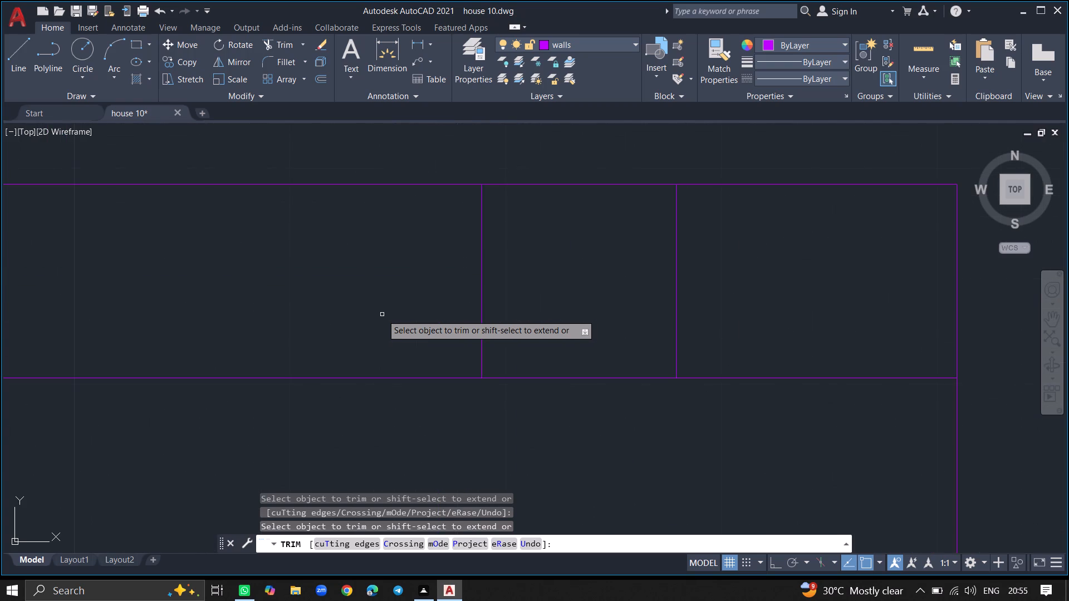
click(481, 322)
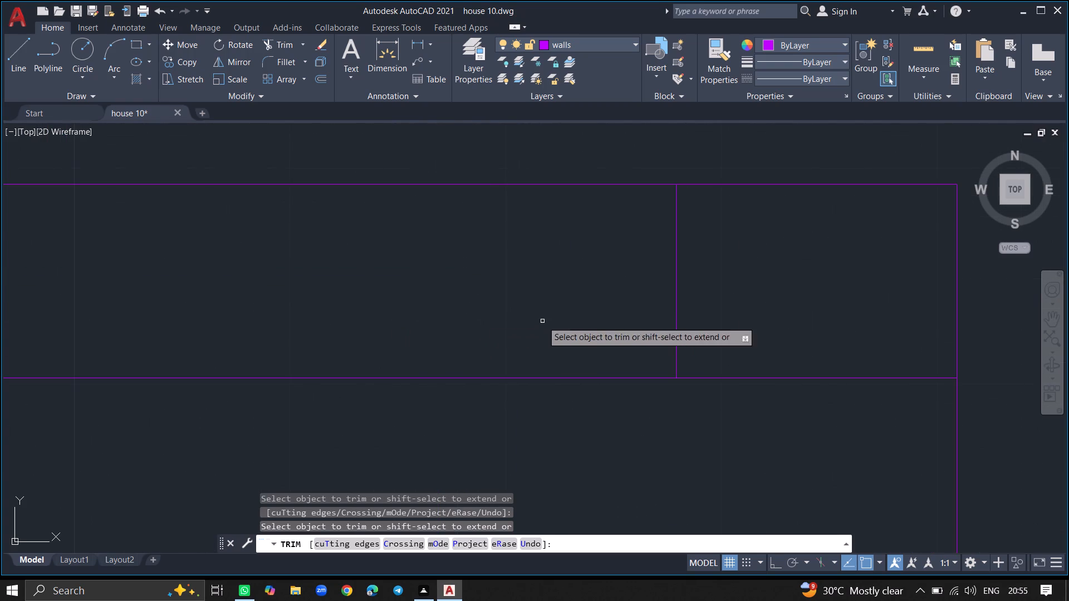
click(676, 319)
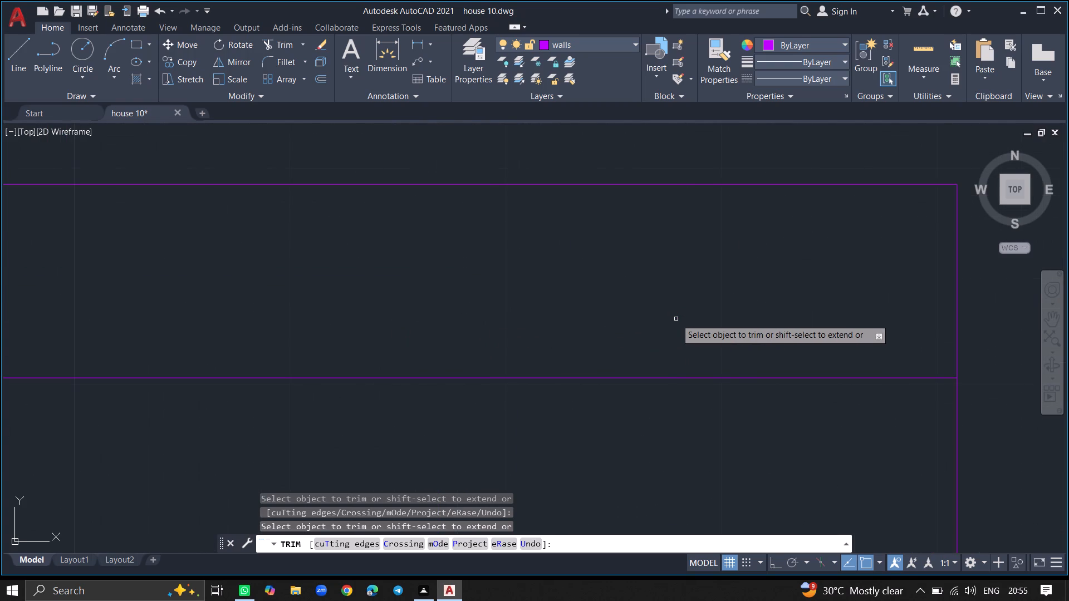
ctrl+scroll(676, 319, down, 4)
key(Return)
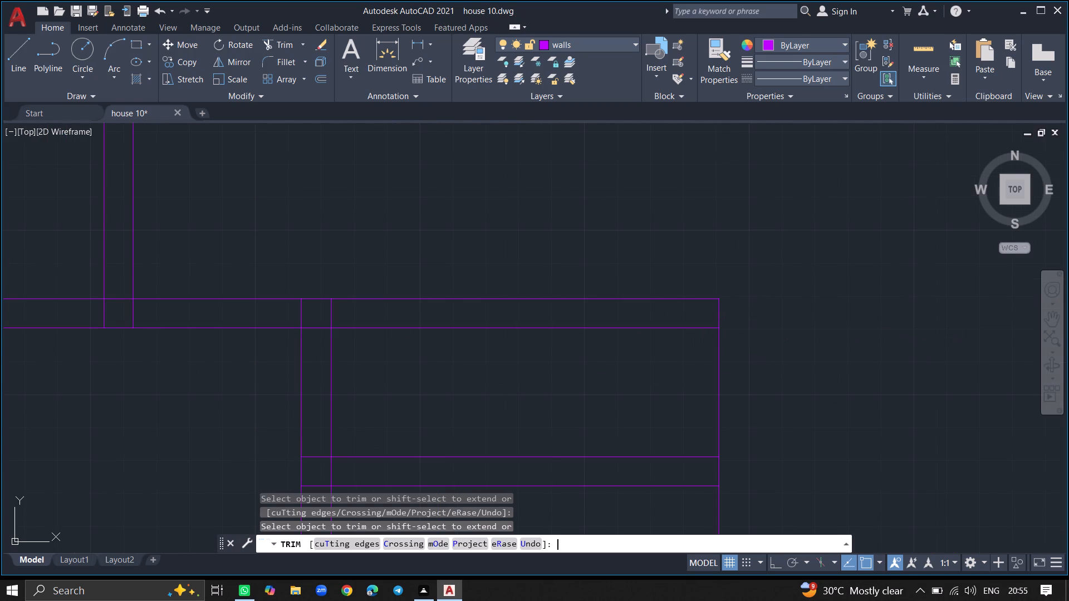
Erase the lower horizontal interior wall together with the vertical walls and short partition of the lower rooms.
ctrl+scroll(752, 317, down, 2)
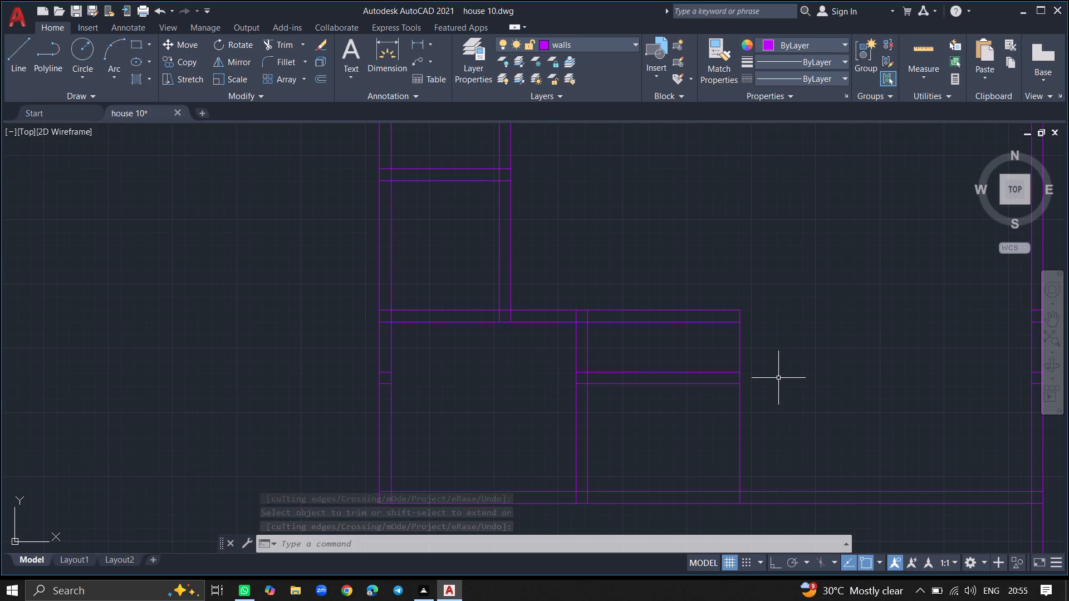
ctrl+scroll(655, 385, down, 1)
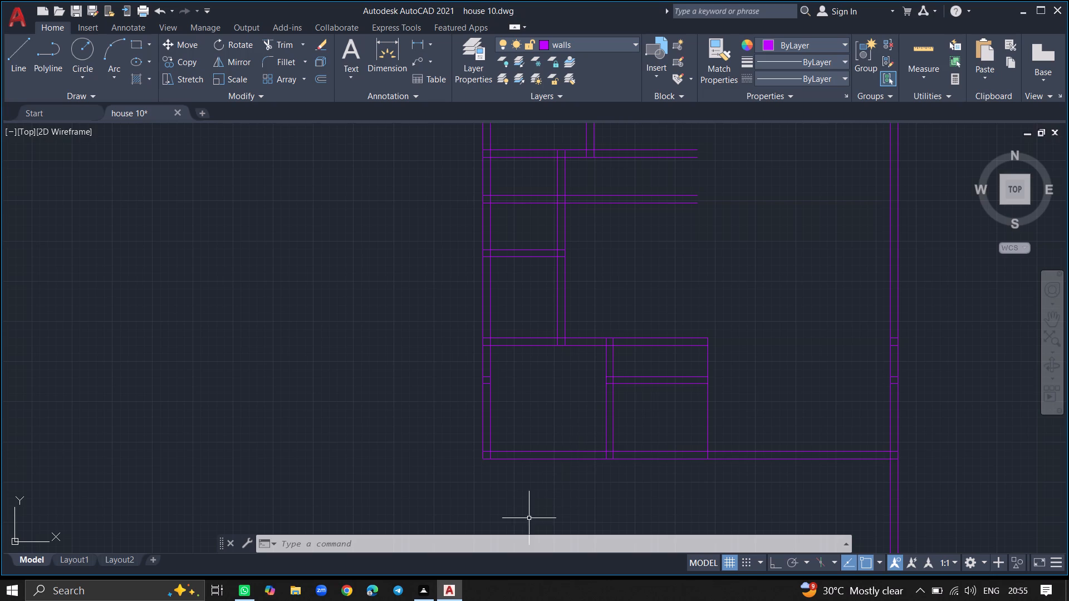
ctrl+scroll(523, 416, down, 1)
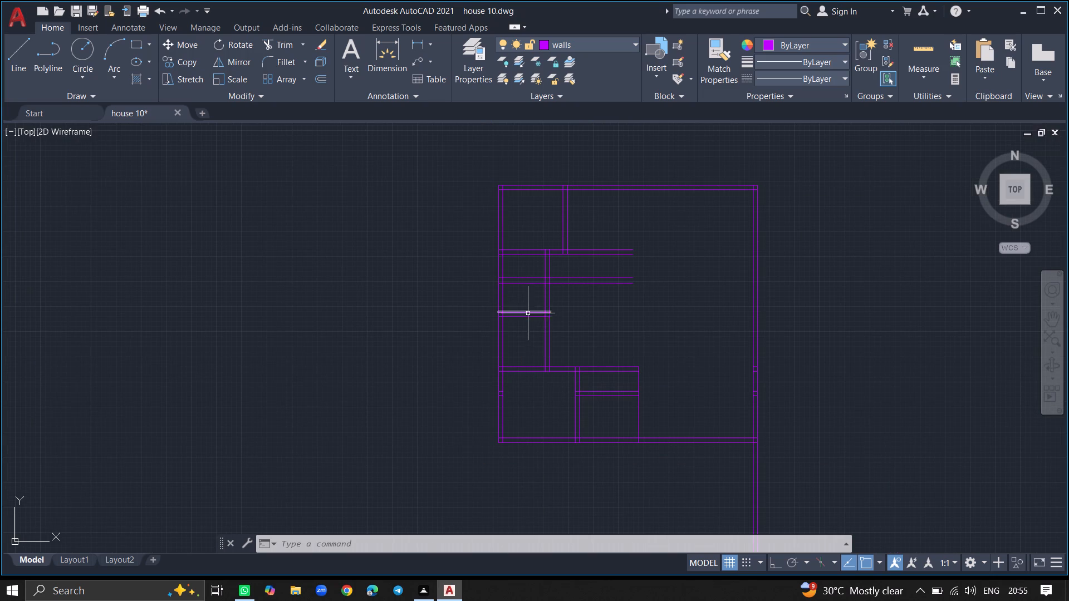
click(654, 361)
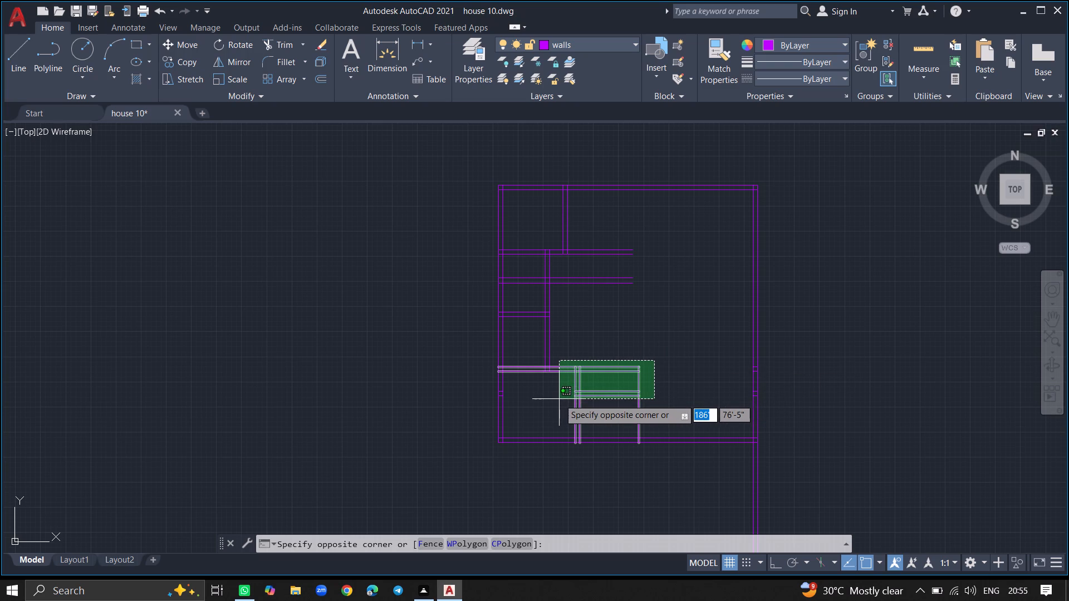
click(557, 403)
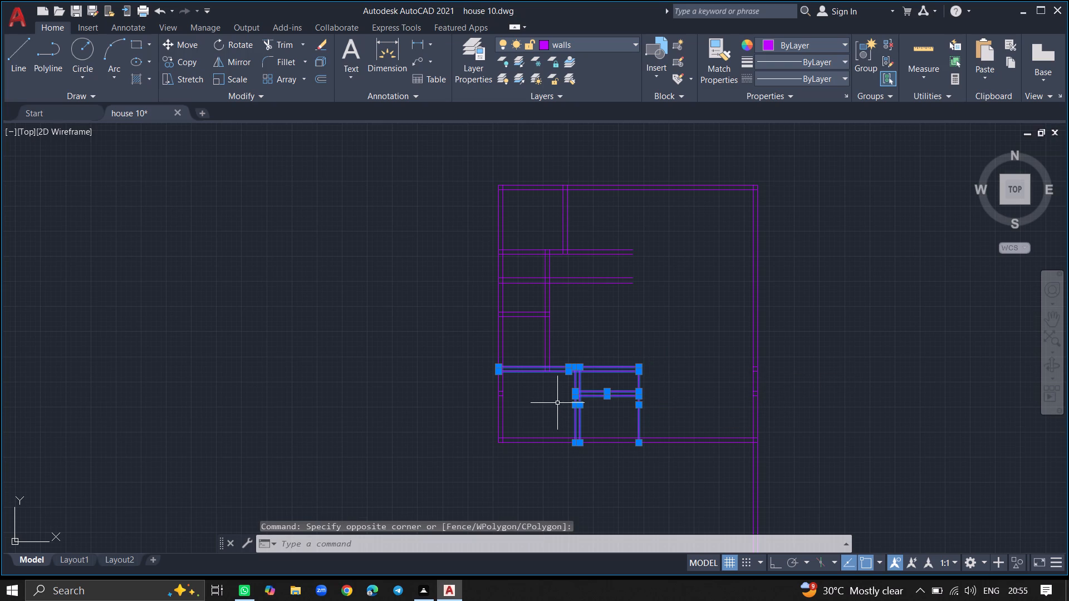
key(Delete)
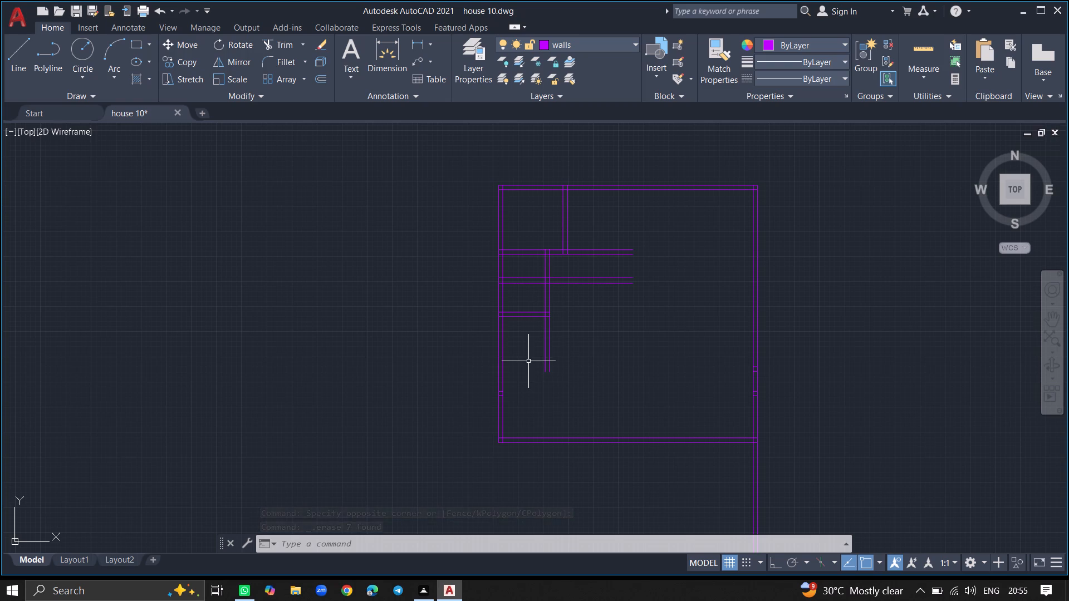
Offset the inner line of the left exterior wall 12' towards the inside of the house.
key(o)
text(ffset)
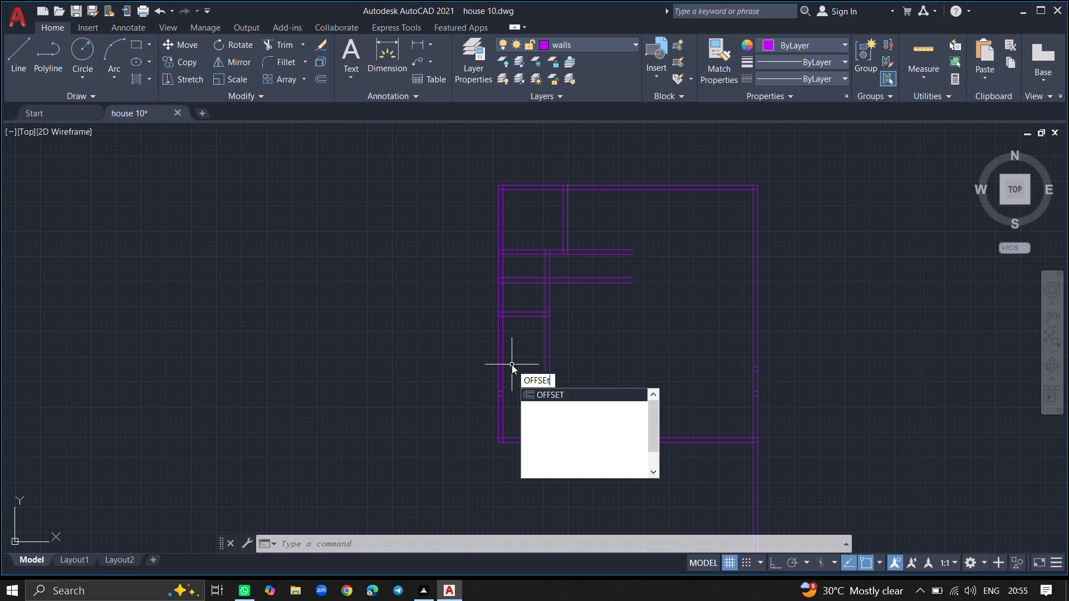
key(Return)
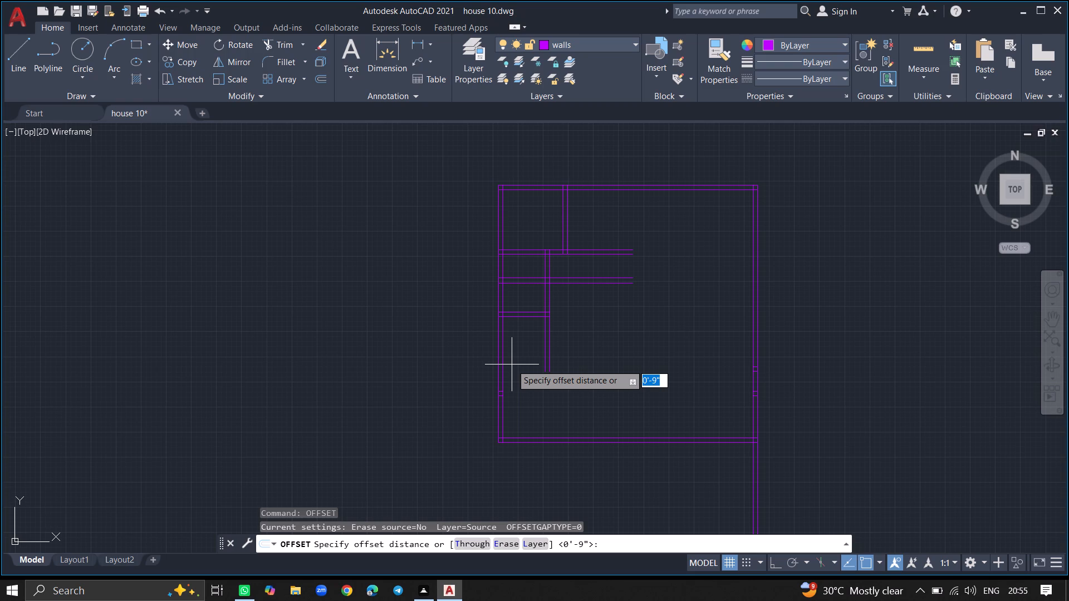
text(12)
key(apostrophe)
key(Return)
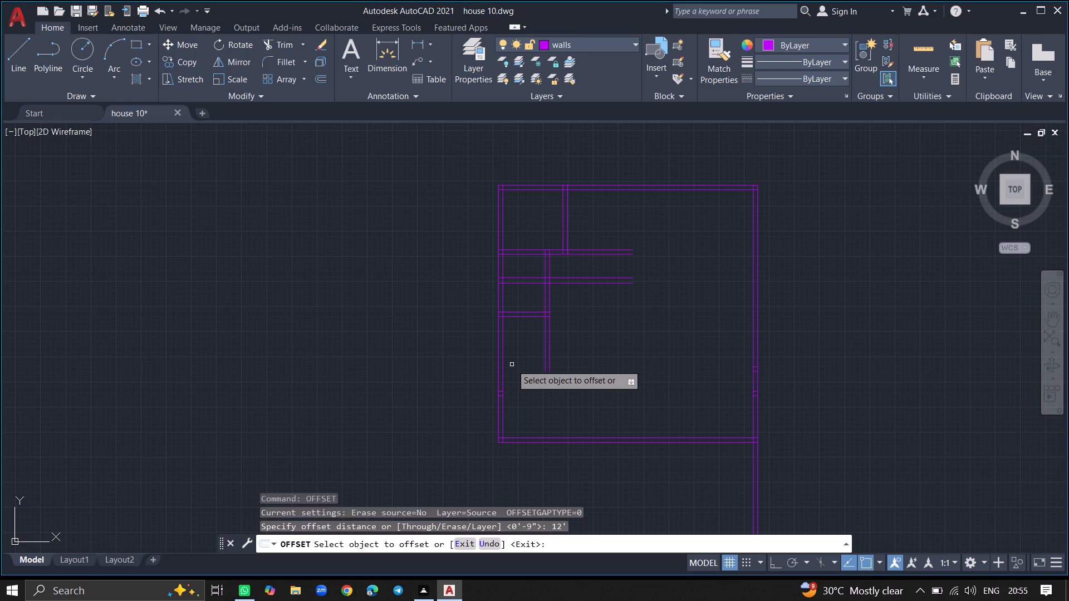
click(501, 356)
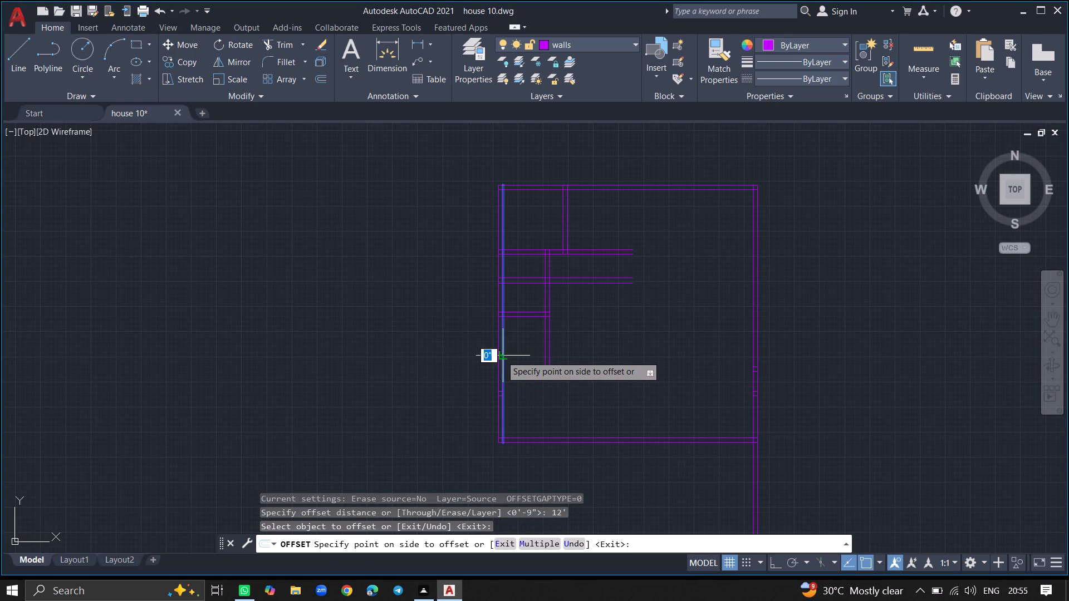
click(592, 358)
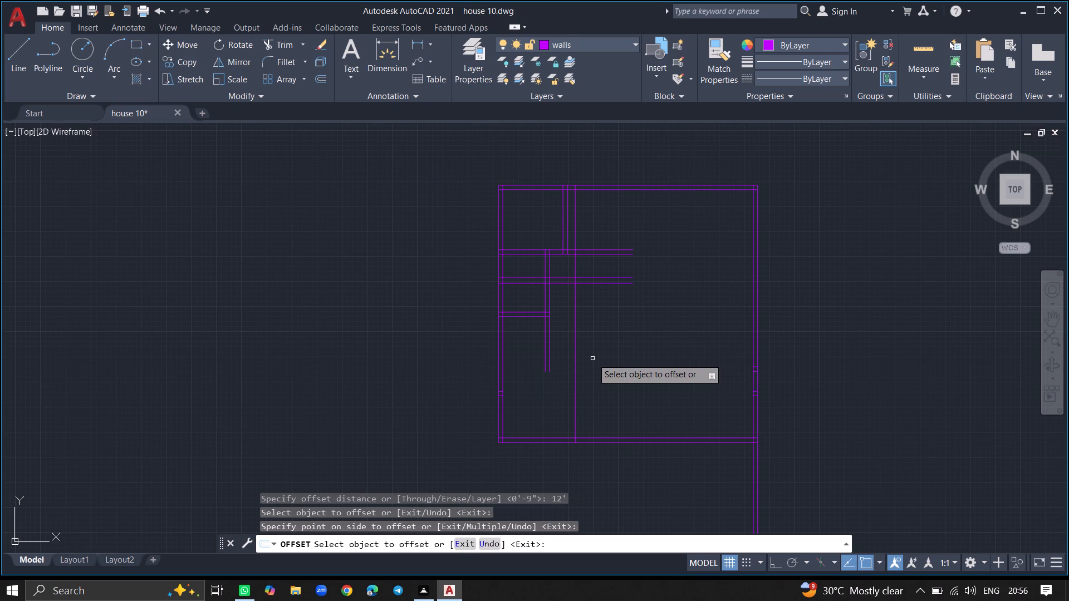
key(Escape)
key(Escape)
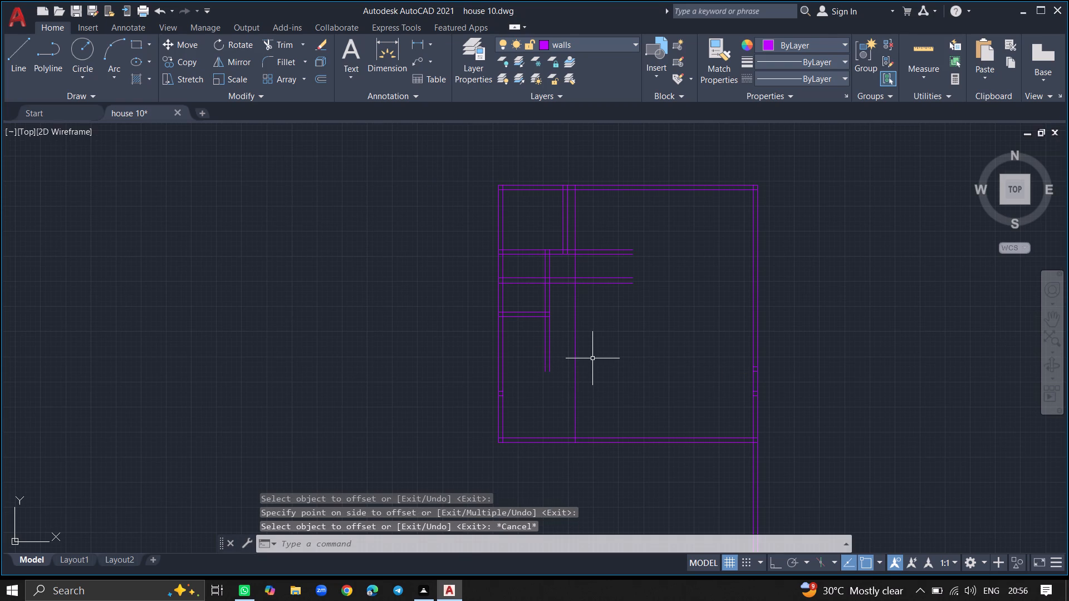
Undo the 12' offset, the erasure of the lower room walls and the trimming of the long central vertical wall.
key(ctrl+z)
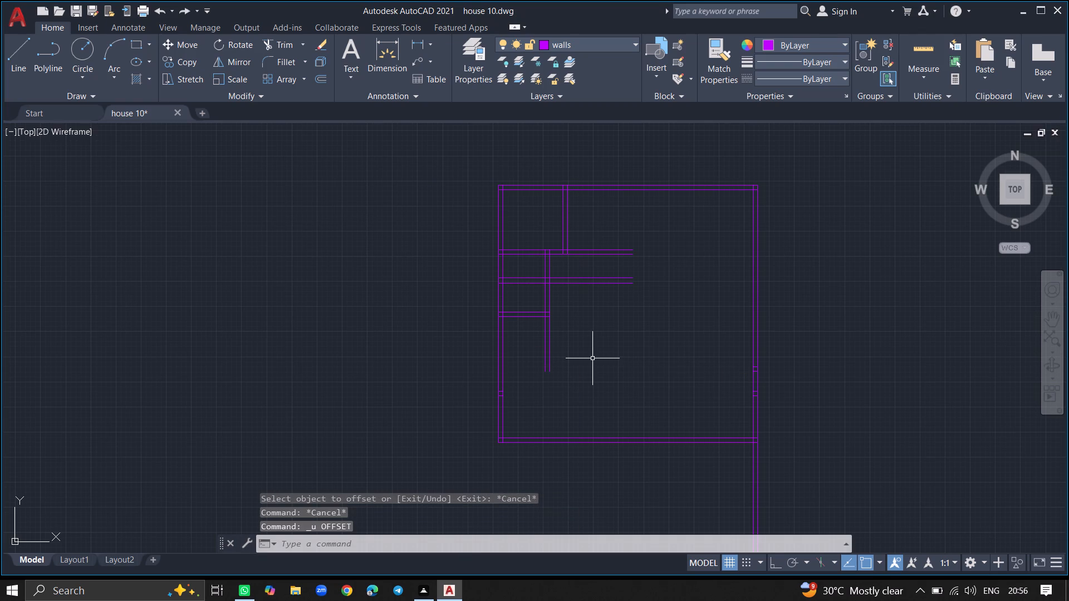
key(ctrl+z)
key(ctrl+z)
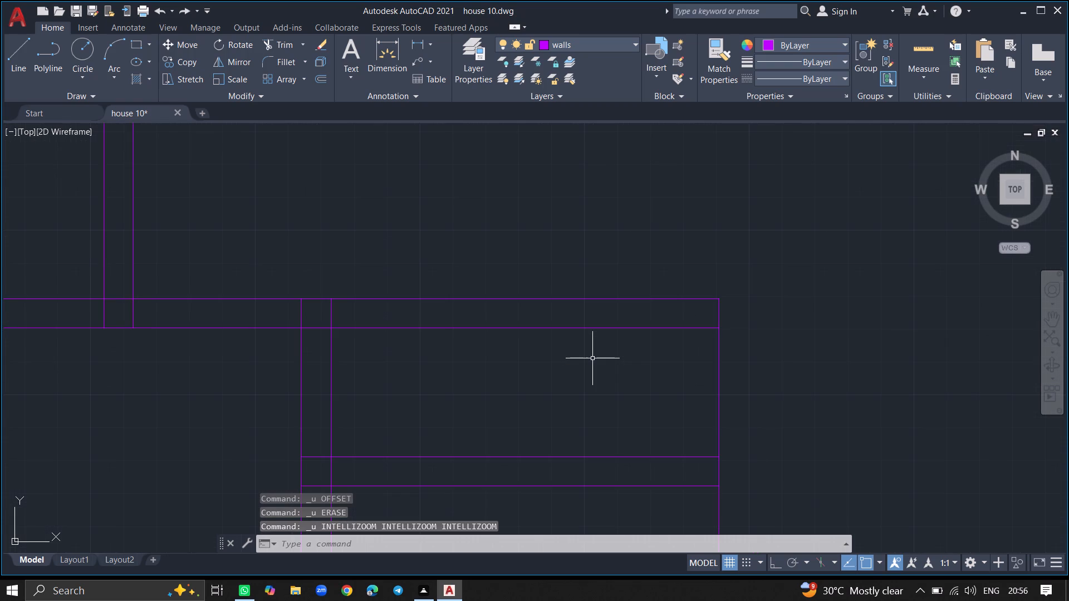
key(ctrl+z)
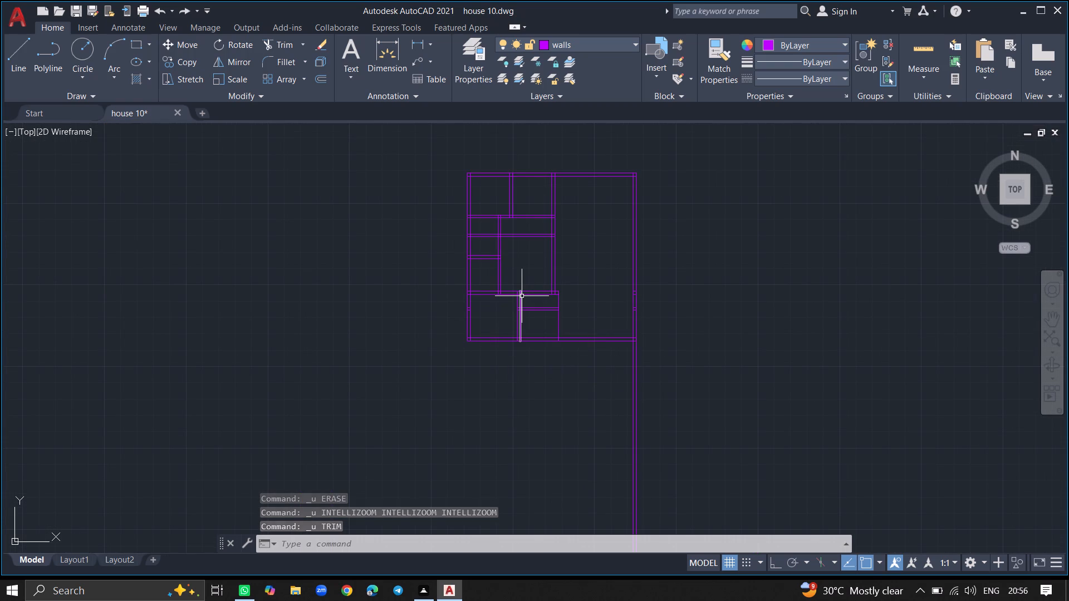
Trim away both lines of the lower horizontal interior wall between the small left room and the central vertical wall.
text(trim)
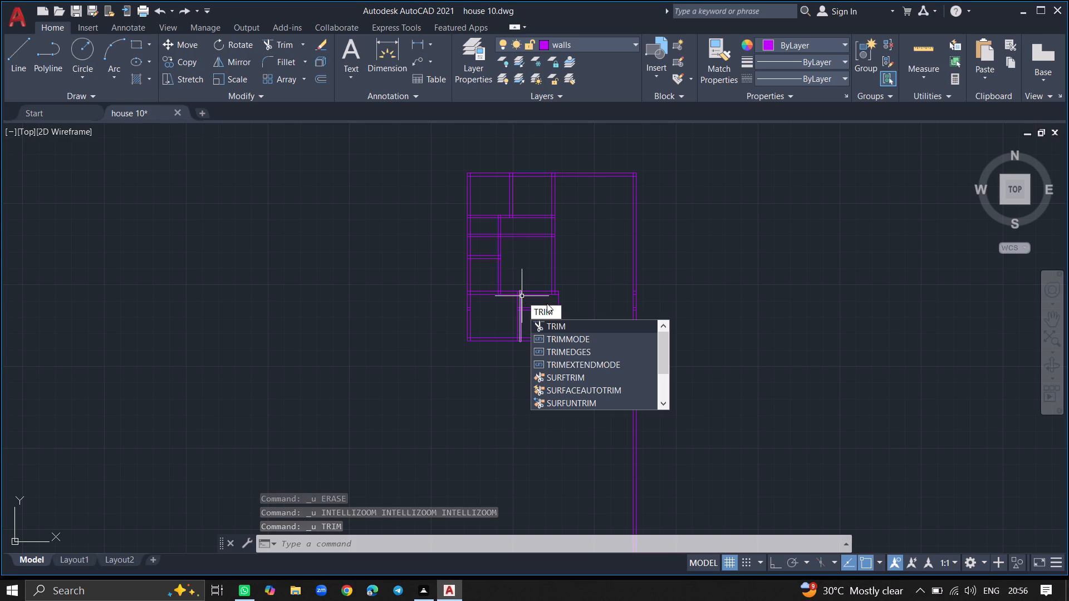
click(559, 325)
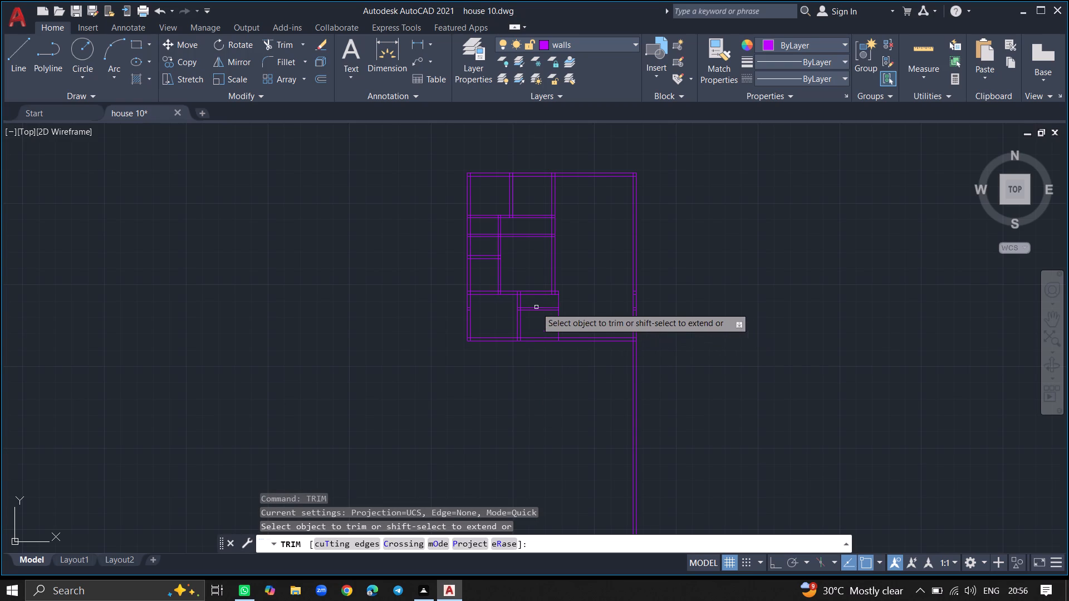
click(532, 284)
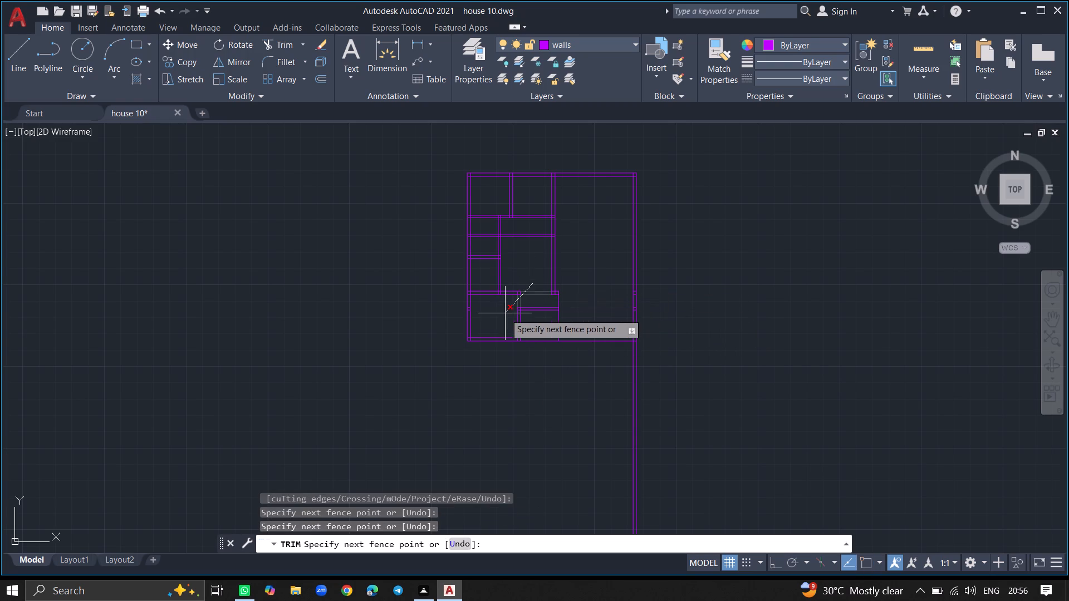
click(505, 313)
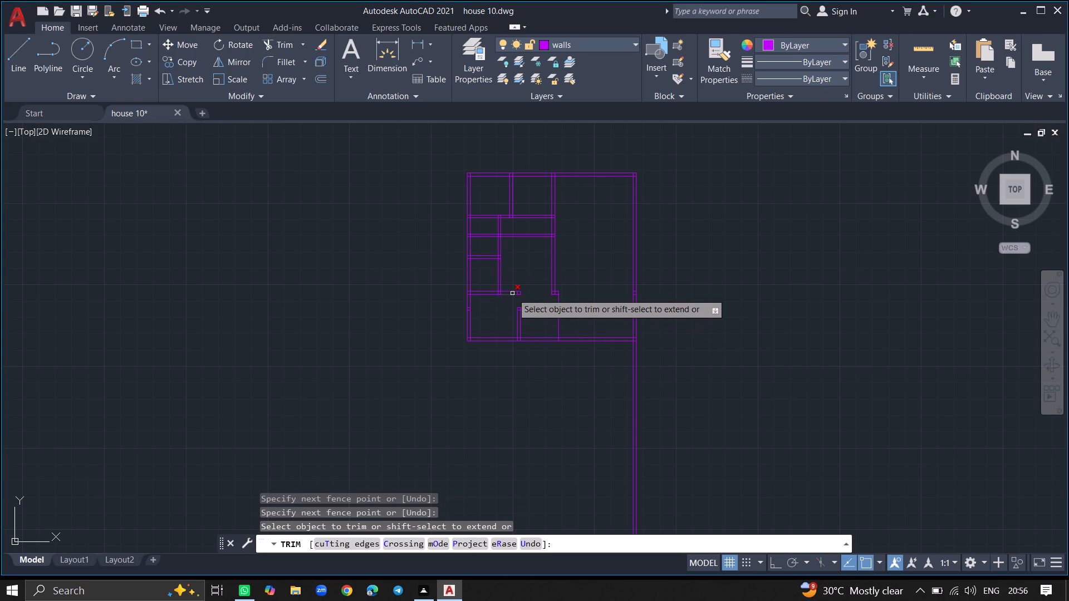
click(512, 293)
drag(512, 290, 518, 290)
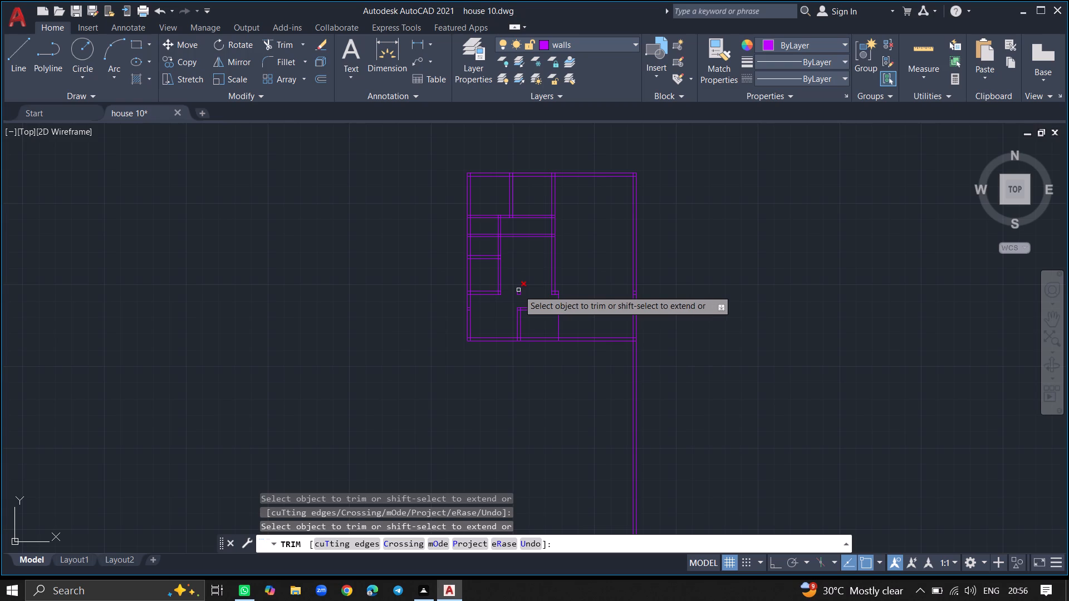
drag(518, 290, 518, 291)
click(518, 291)
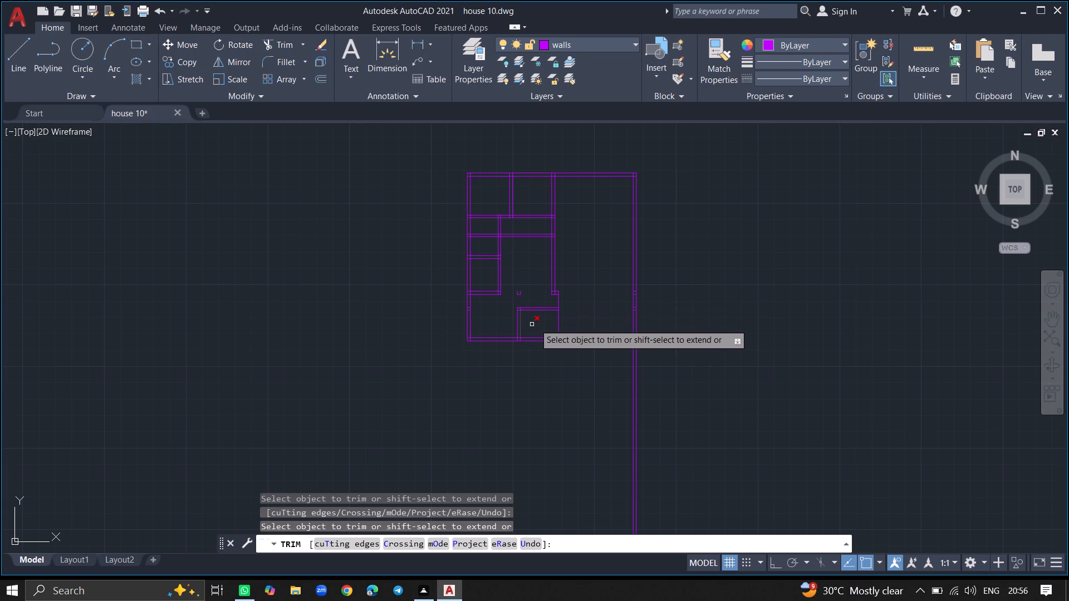
Trim away the short horizontal partition and the vertical wall that divides the lower rooms.
click(532, 298)
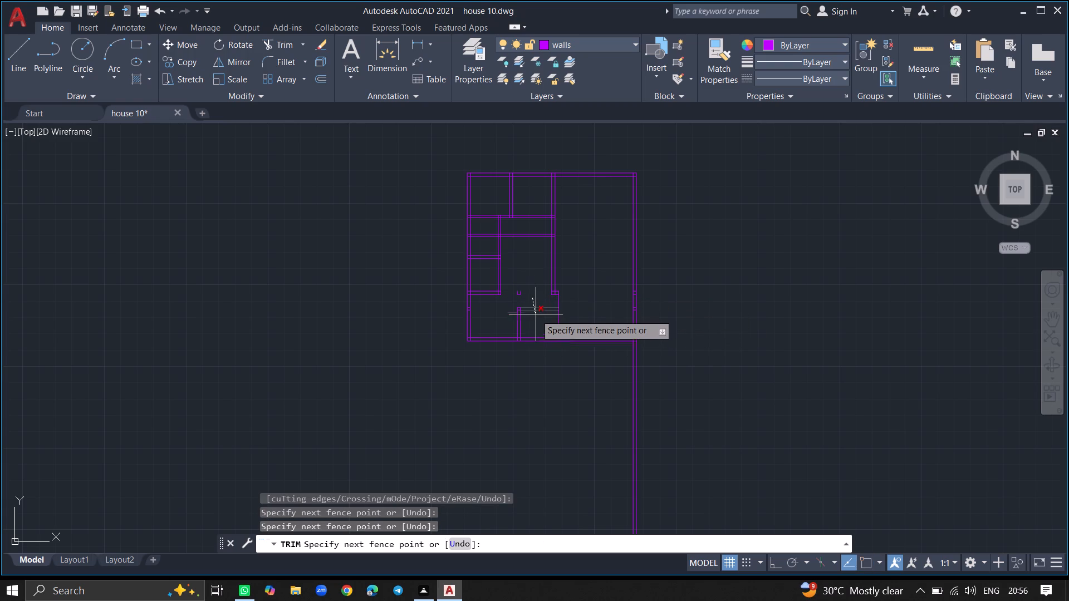
click(537, 319)
click(537, 319)
click(537, 319)
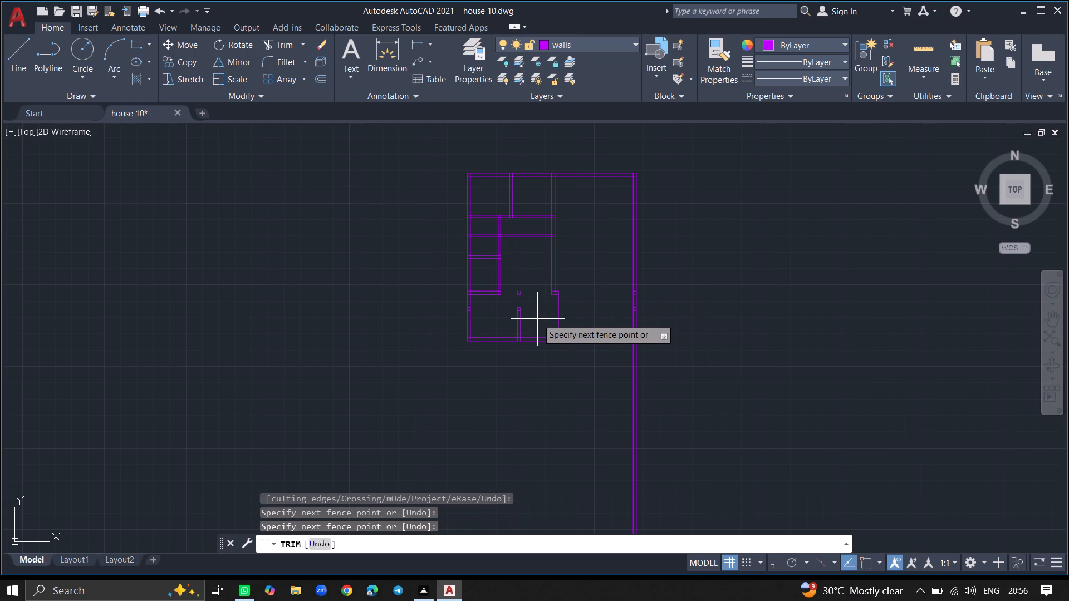
click(508, 321)
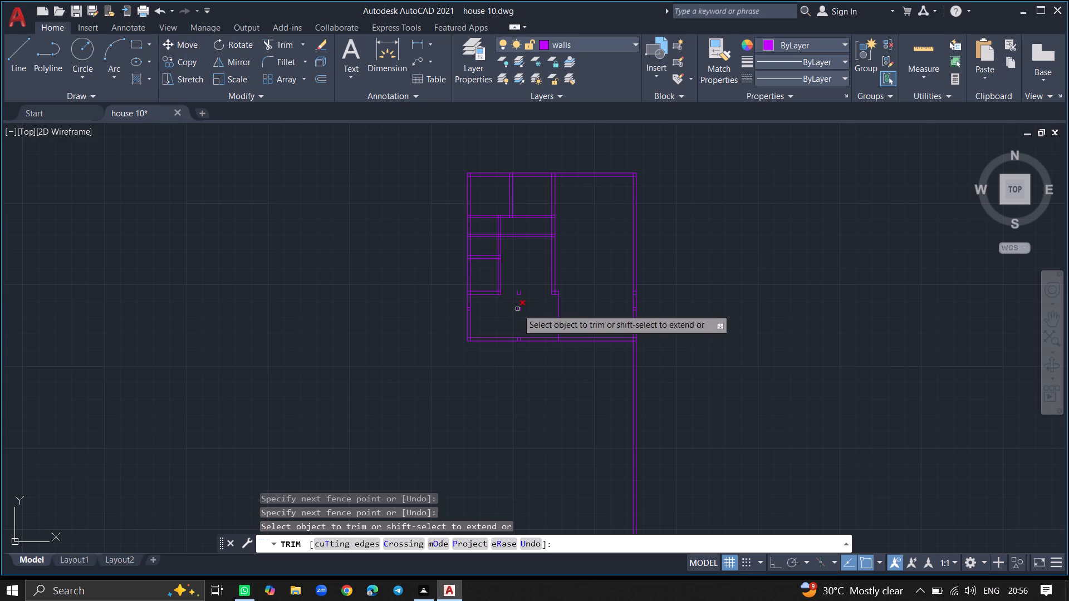
click(517, 309)
click(518, 293)
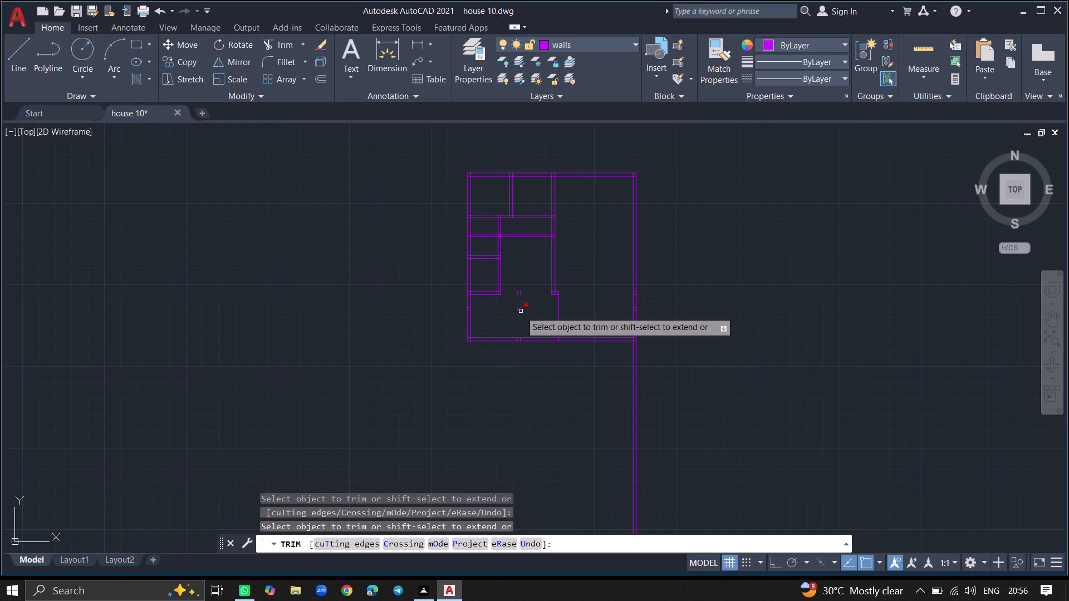
Trim leftover wall fragments in the middle of the lower area and the single vertical line bounding it on the east.
ctrl+scroll(521, 311, up, 5)
click(518, 216)
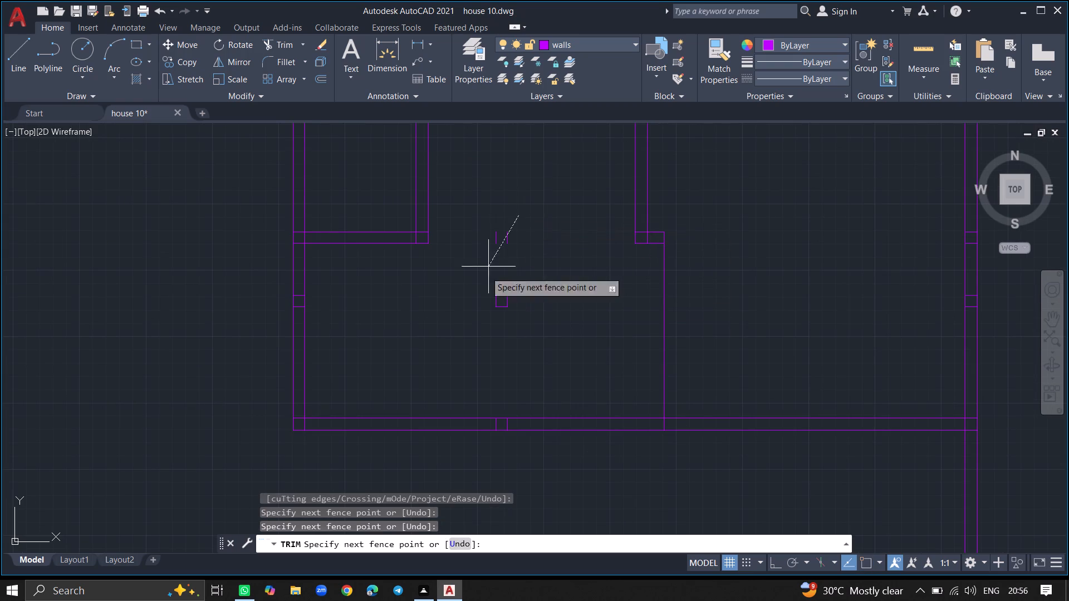
click(449, 300)
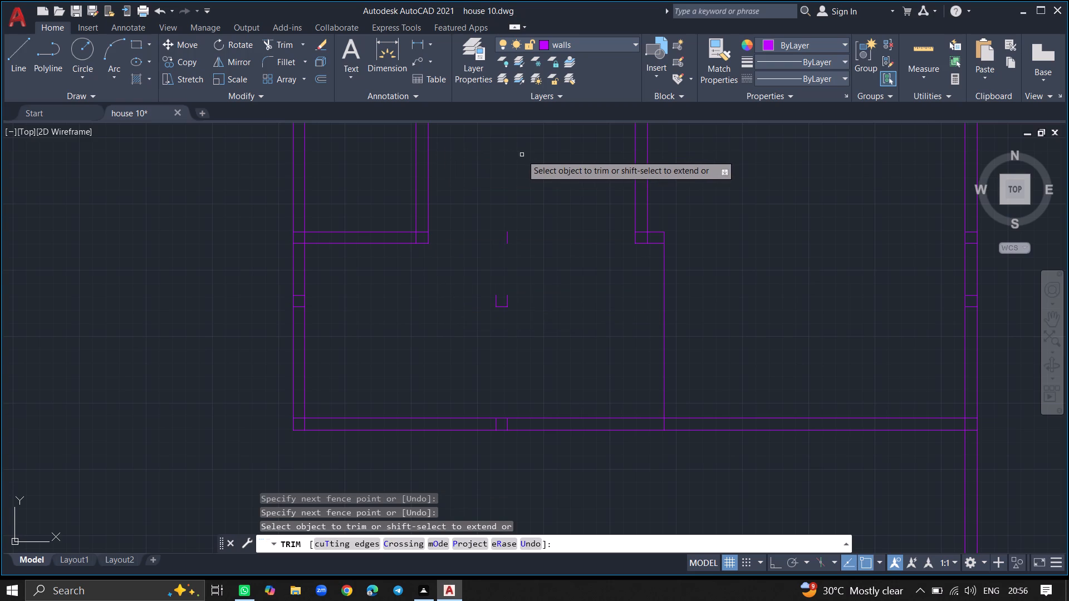
click(554, 176)
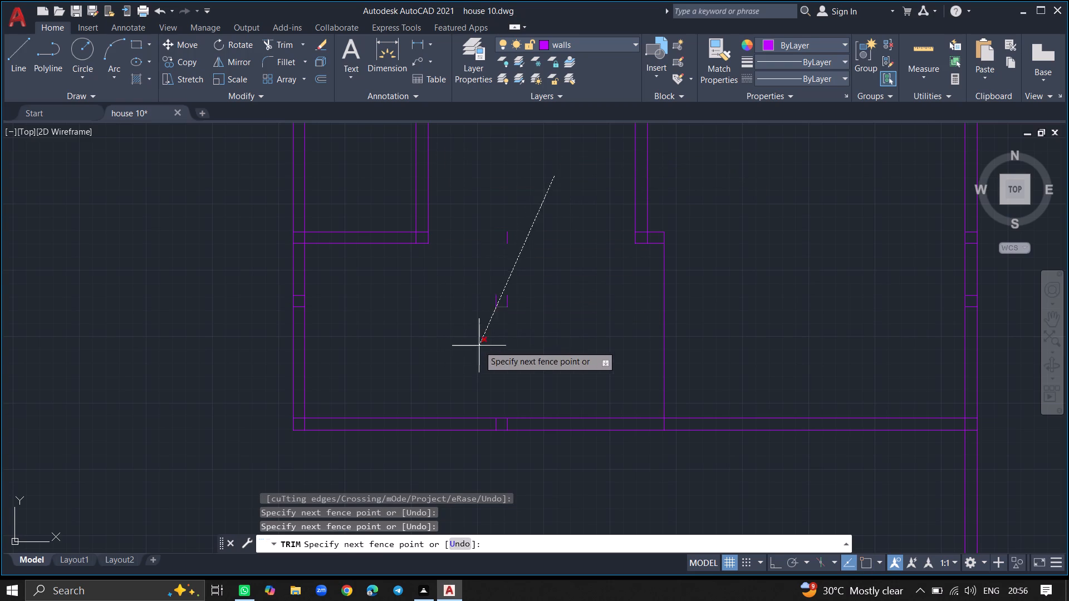
click(502, 307)
click(502, 307)
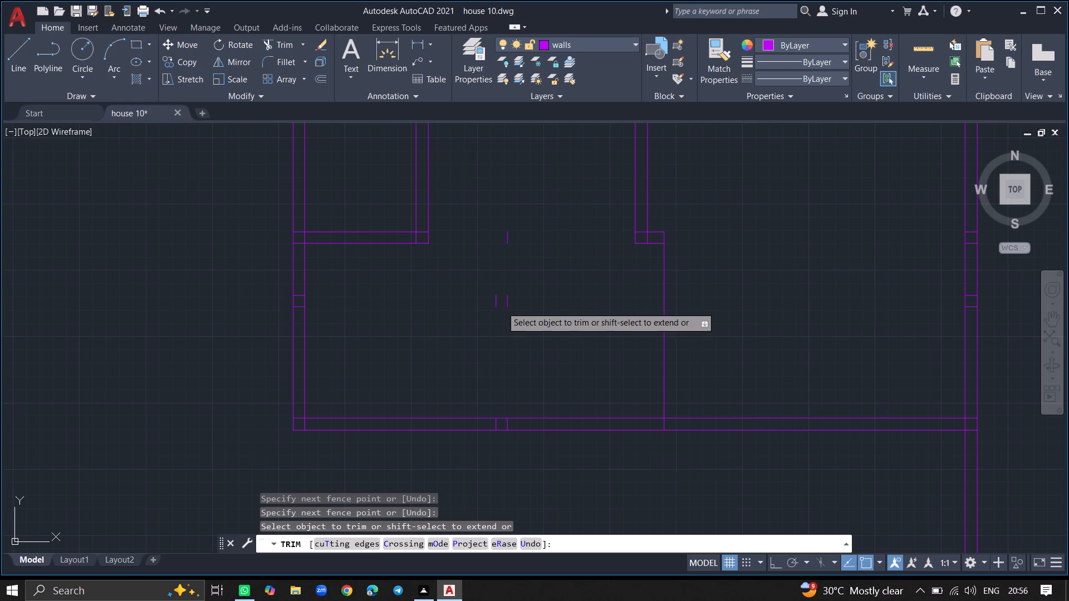
click(497, 302)
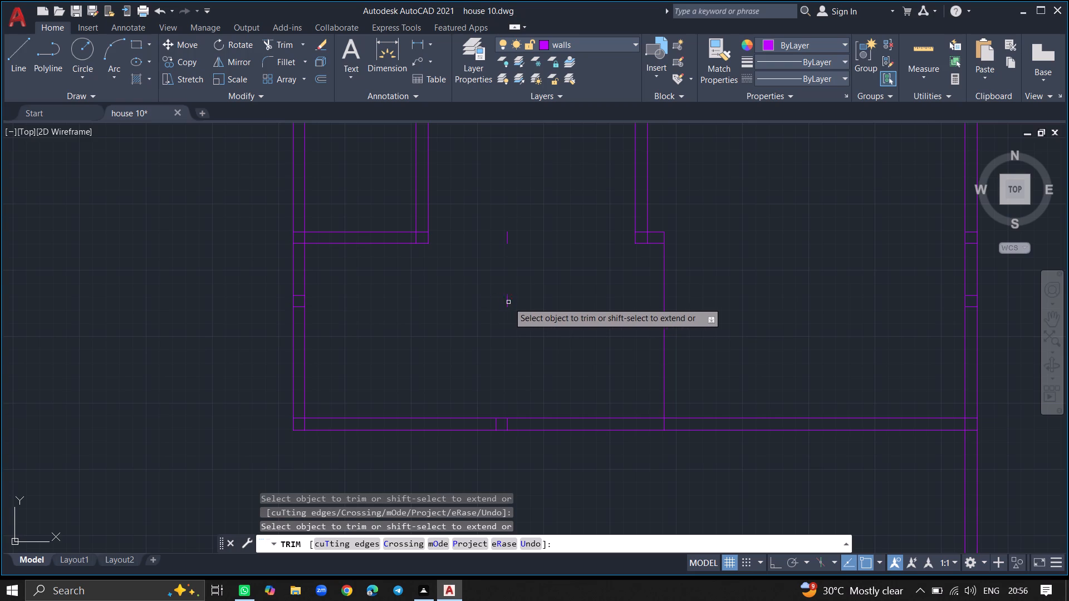
click(508, 303)
click(746, 212)
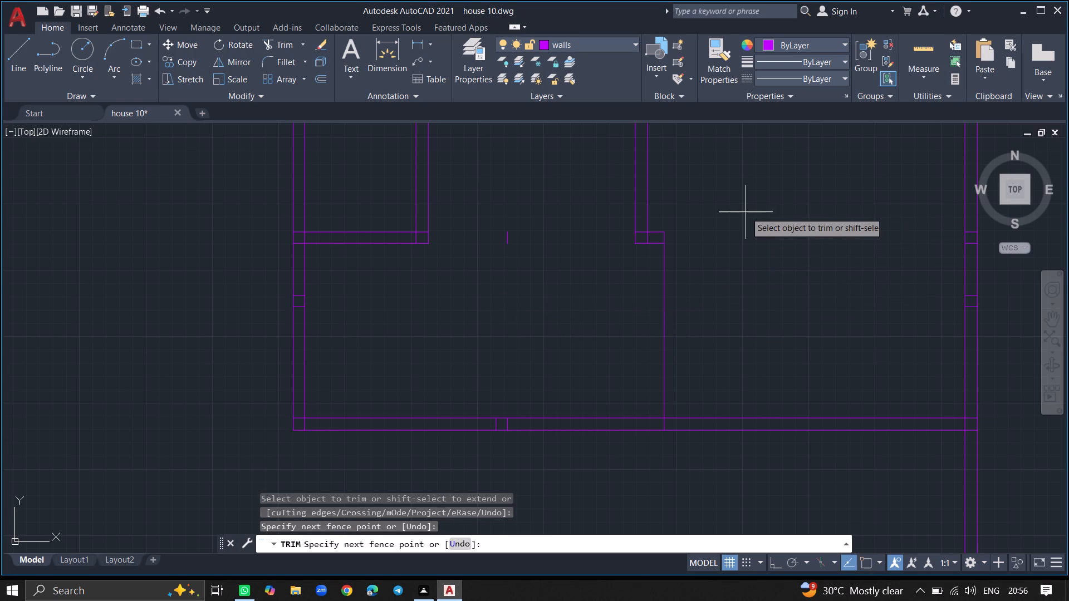
click(540, 376)
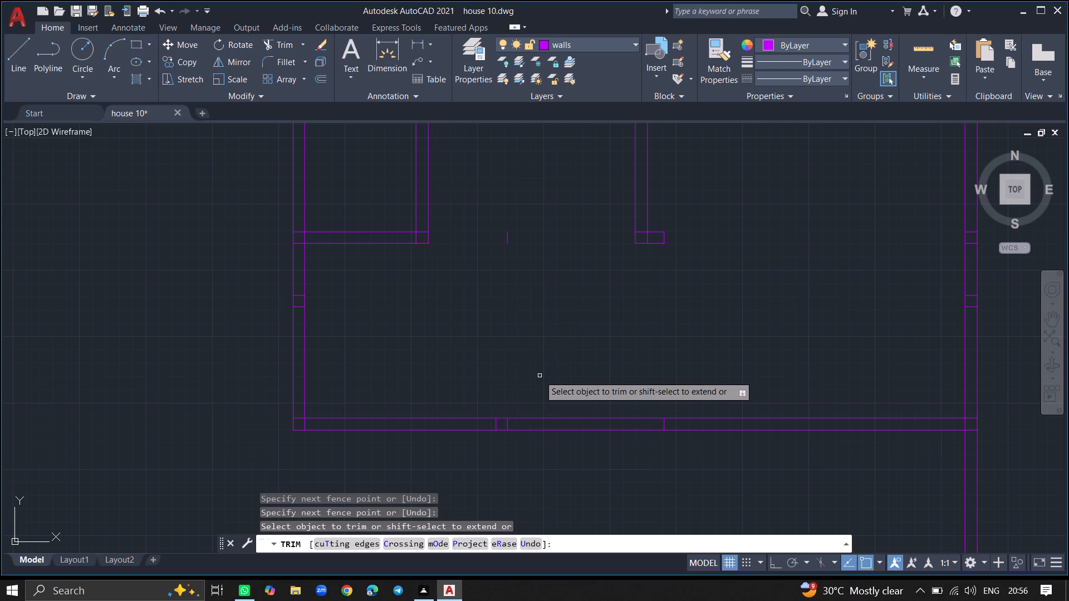
Trim away the bottom and side walls of the lowest small room on the west side, plus the remaining stray fragments.
ctrl+scroll(540, 376, down, 3)
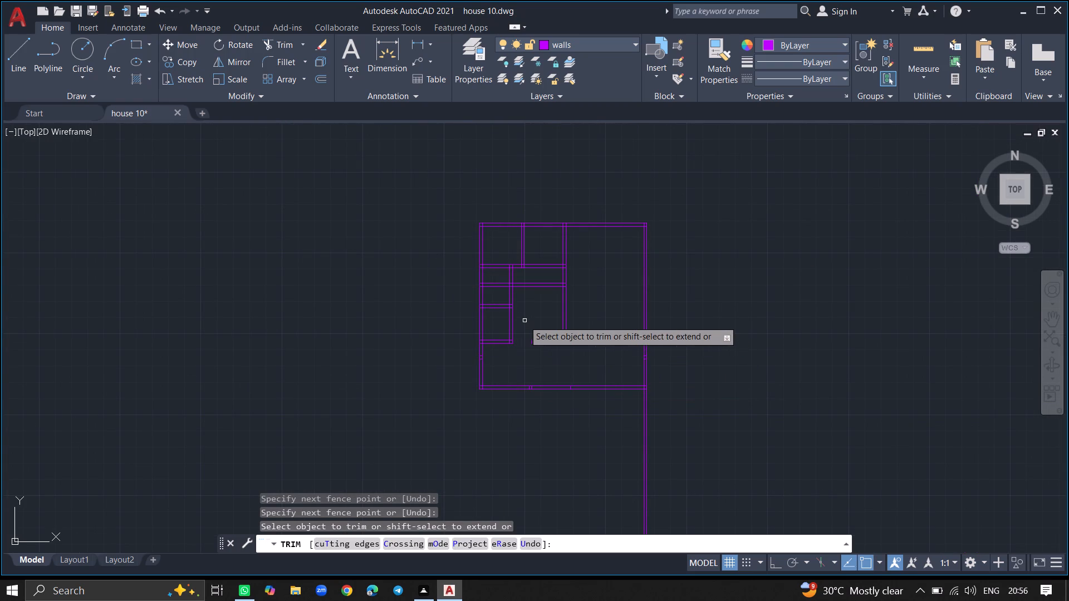
click(524, 321)
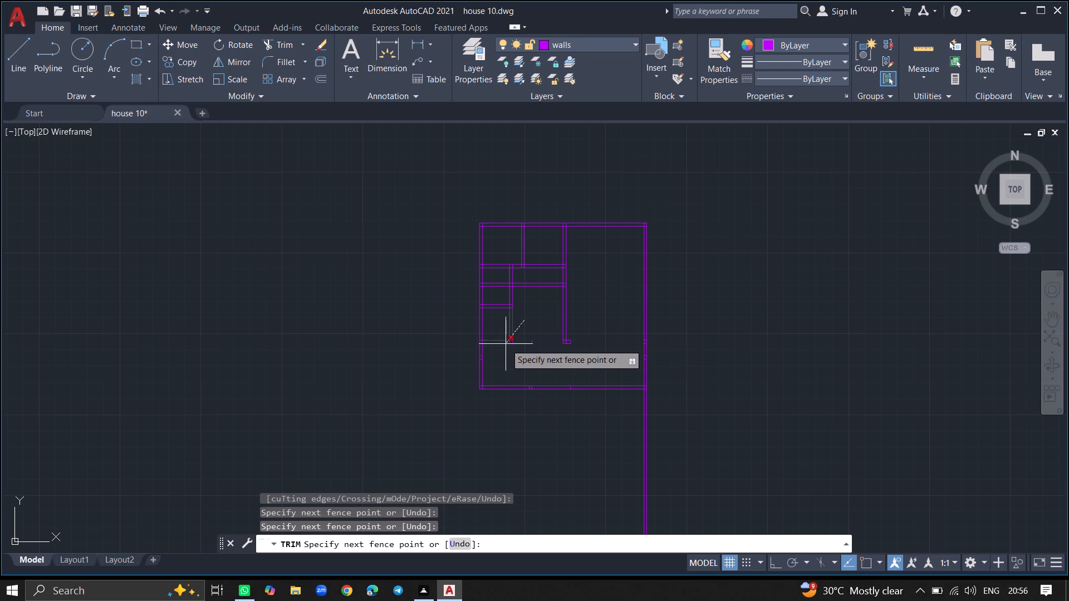
click(508, 347)
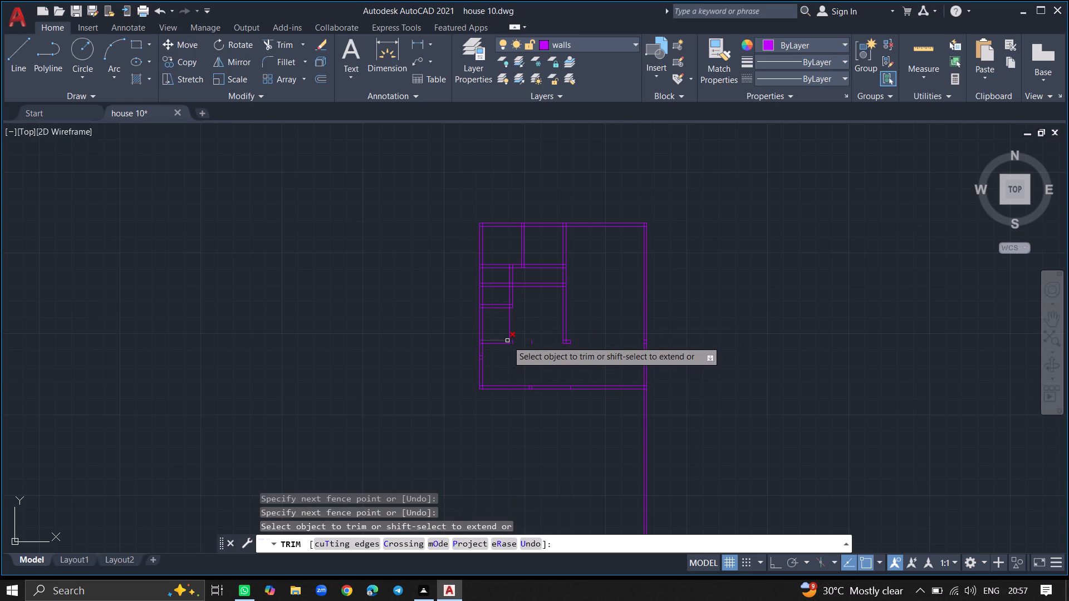
click(507, 341)
click(507, 347)
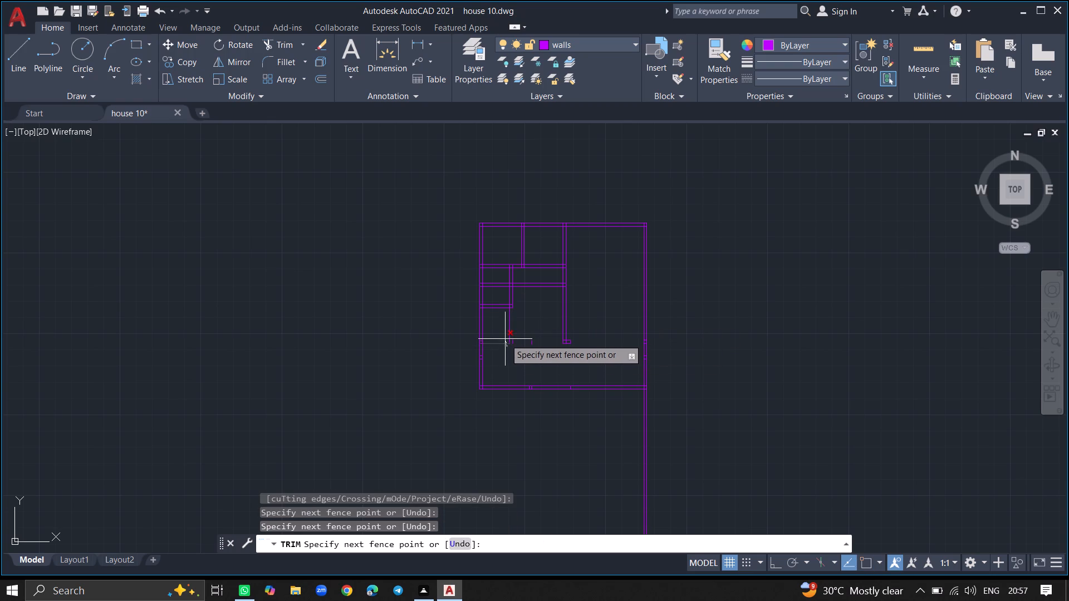
click(505, 338)
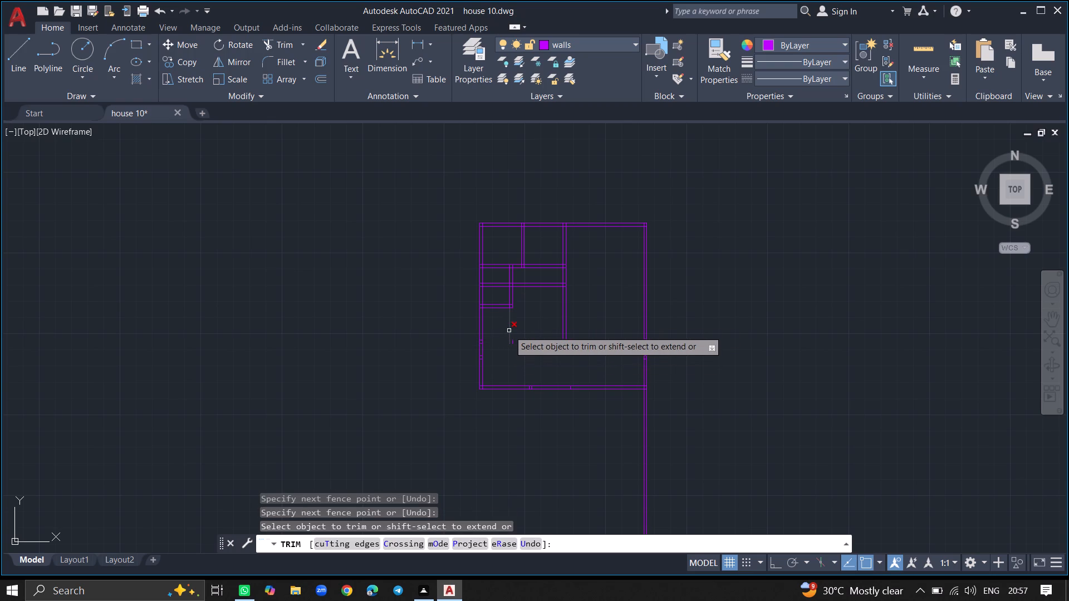
click(509, 331)
click(512, 342)
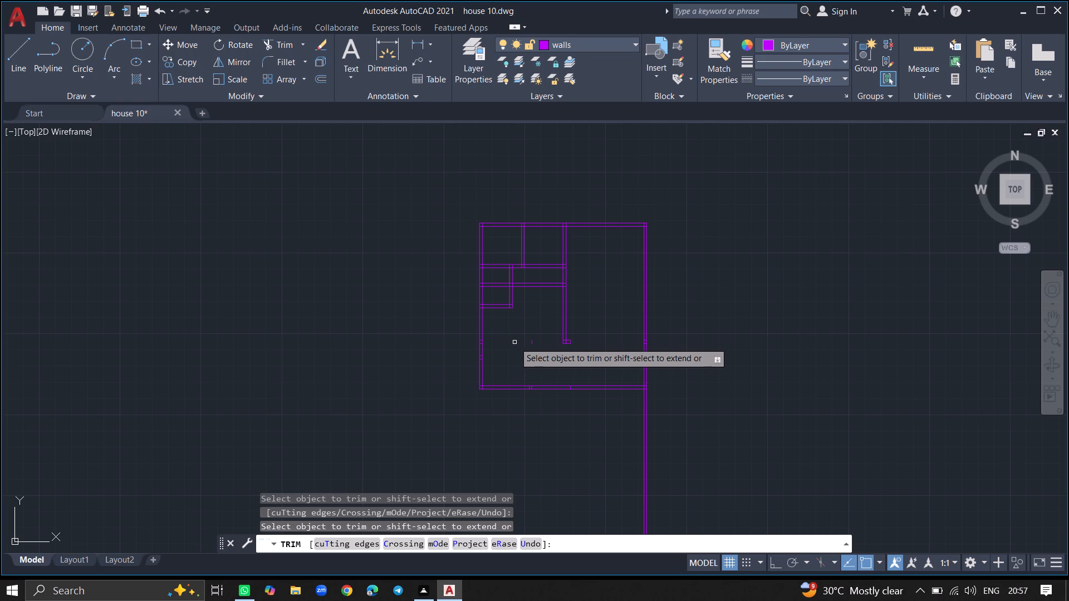
click(533, 343)
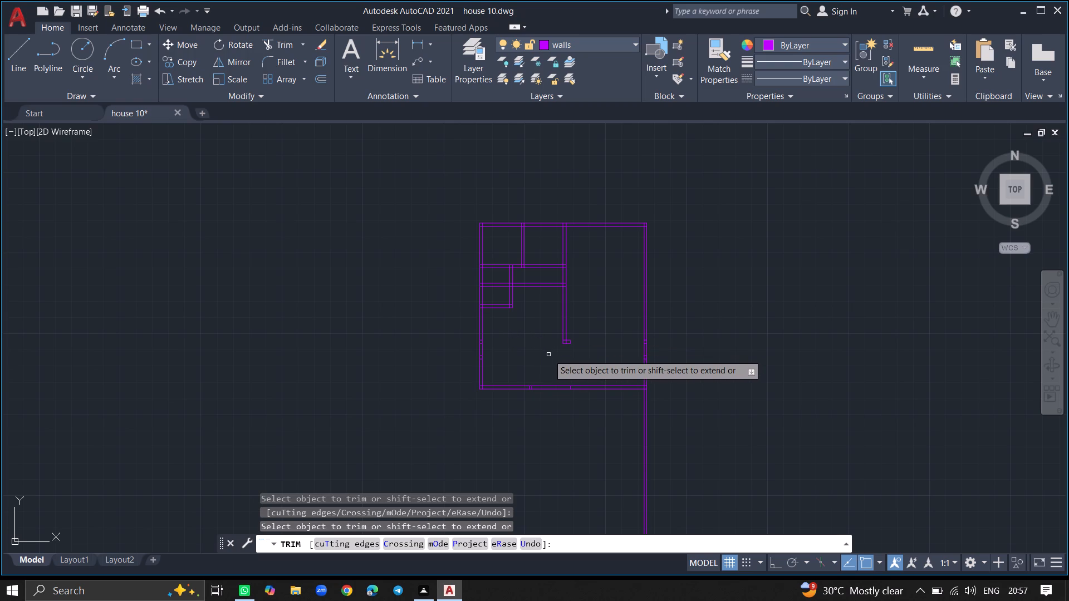
key(Escape)
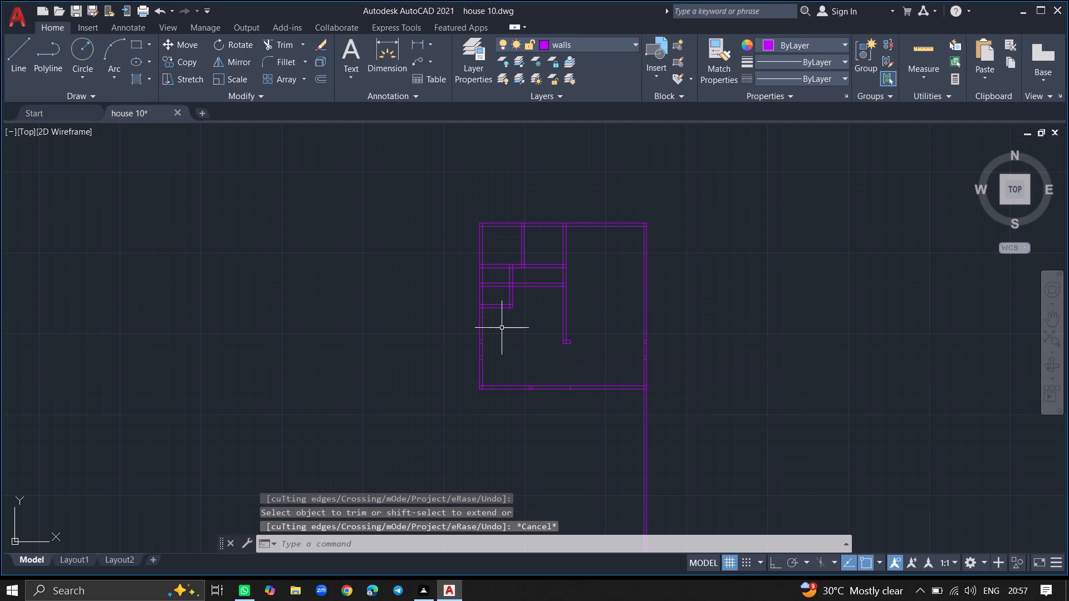
Offset the inner line of the left exterior wall 12' towards the inside of the house.
text(offset)
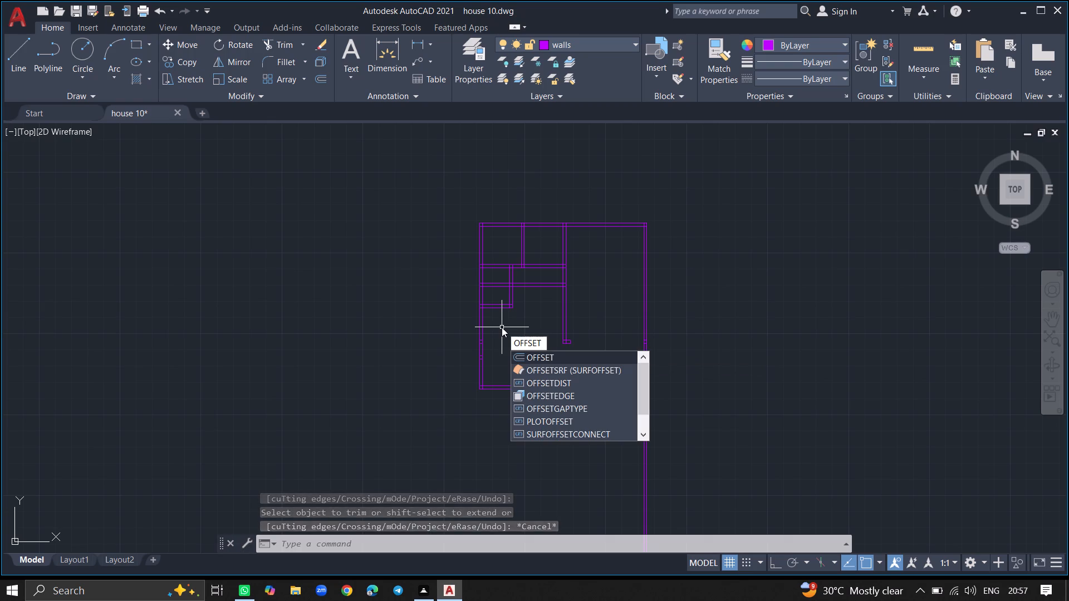
key(Return)
ctrl+scroll(502, 327, up, 3)
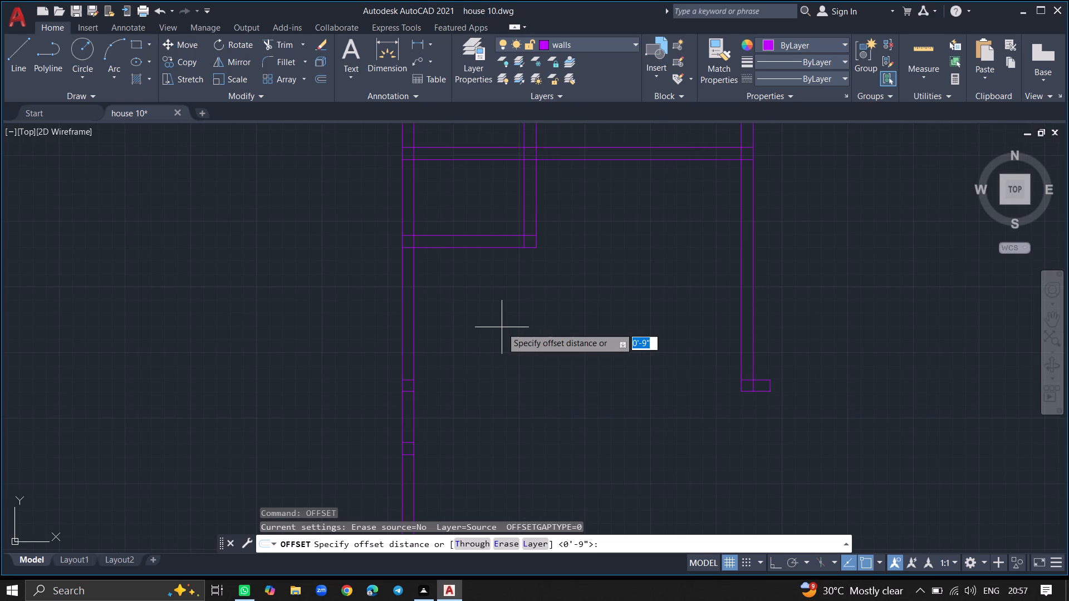
text(12)
key(apostrophe)
key(Return)
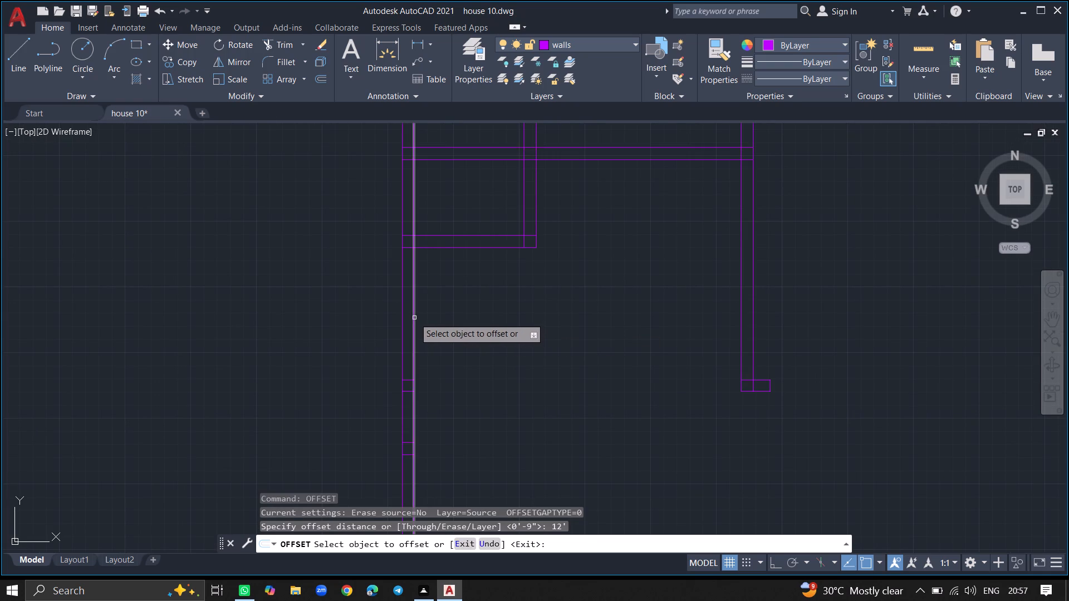
click(414, 318)
click(516, 339)
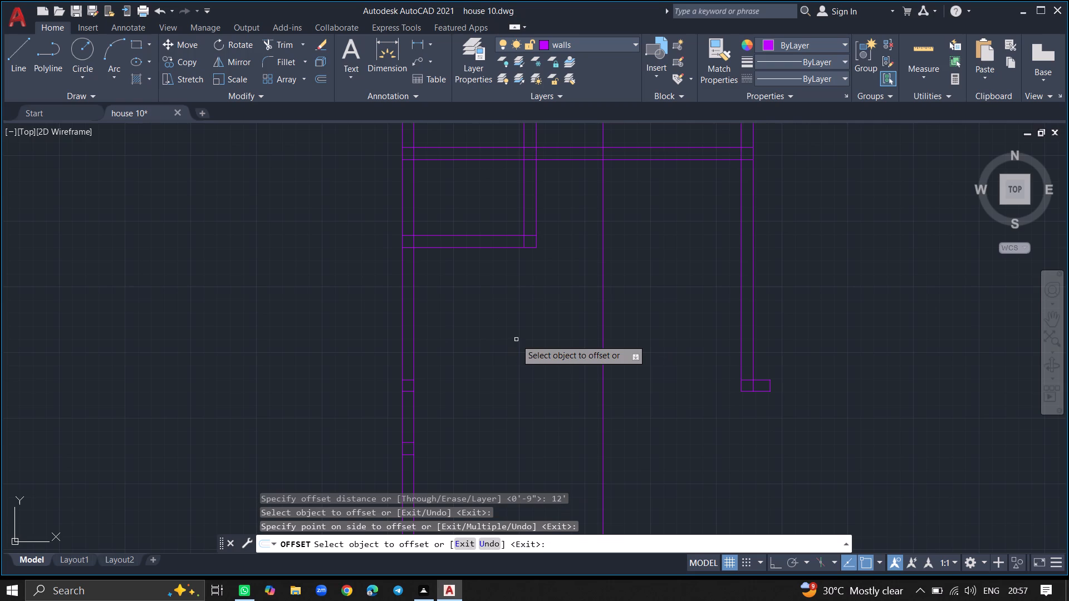
key(Return)
Offset the new vertical interior line 9" to the right to form the wall's second face.
key(o)
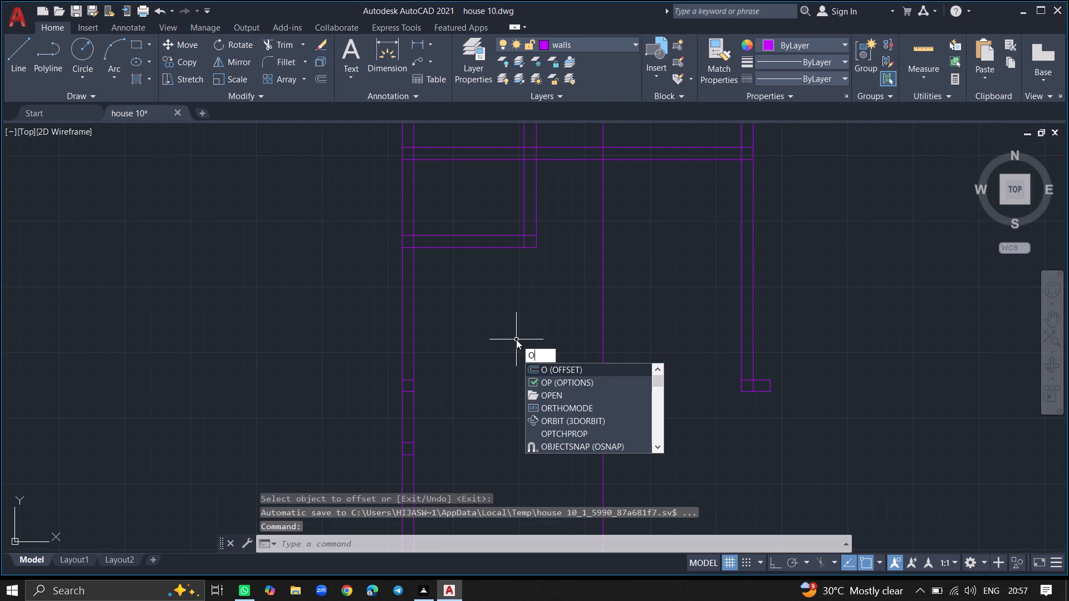
text(ffset)
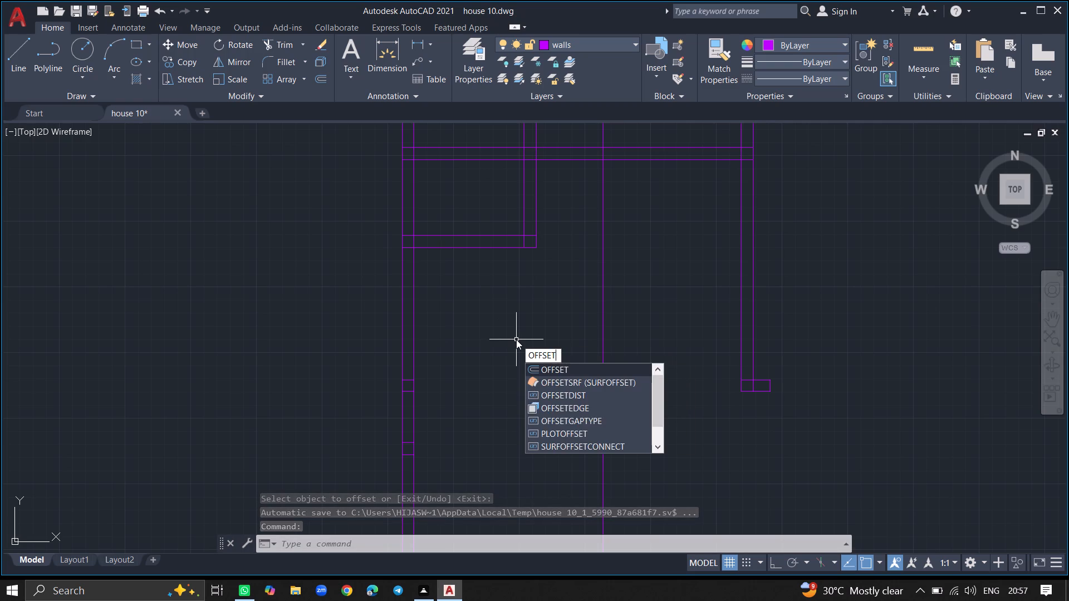
key(Return)
key(9)
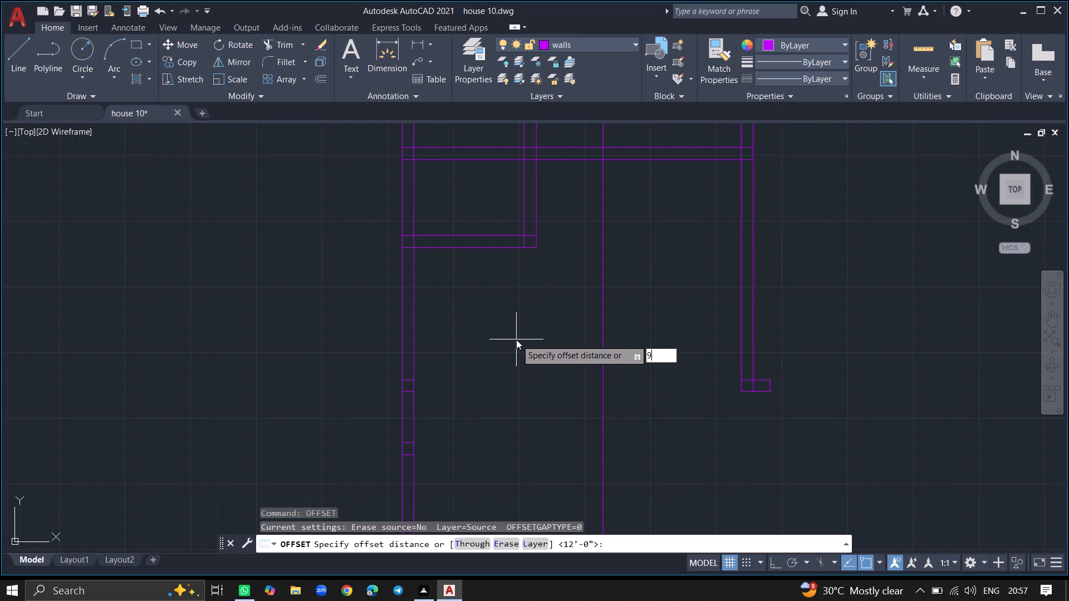
key(shift+quotedbl)
key(Return)
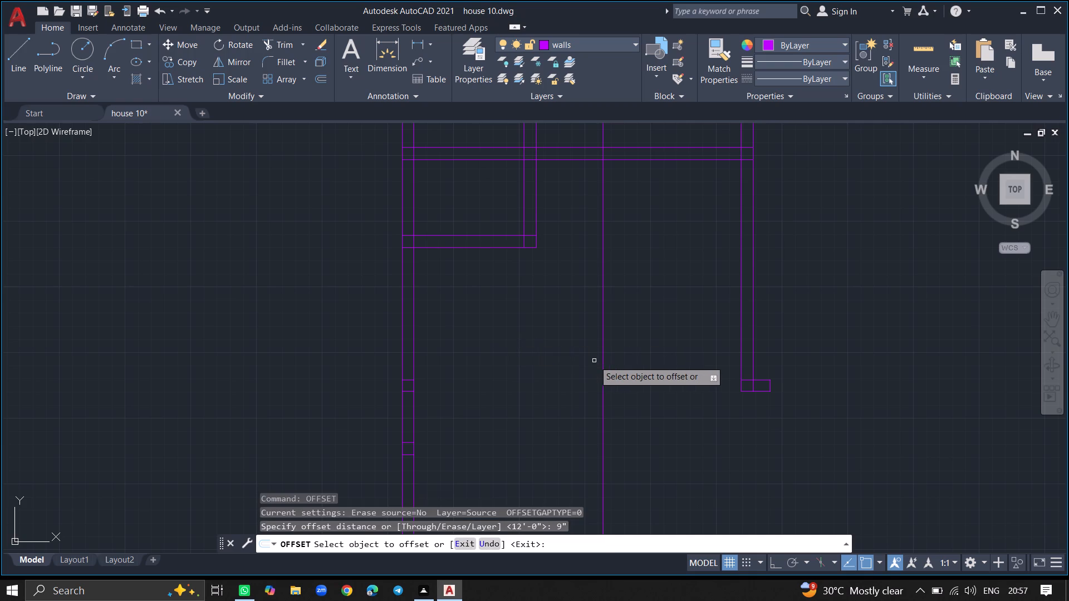
click(602, 361)
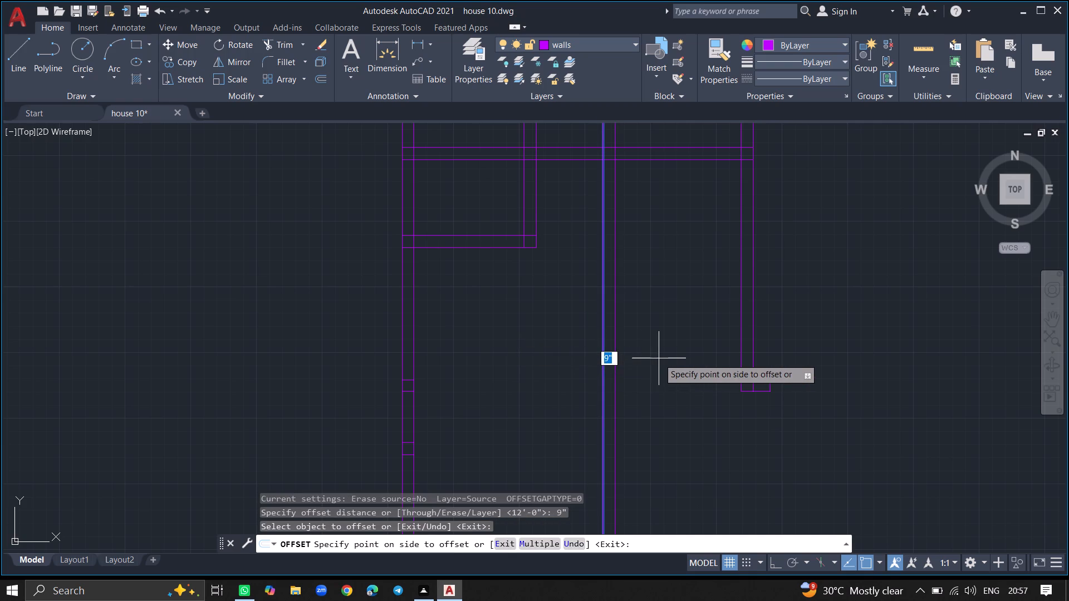
click(659, 358)
key(Return)
ctrl+scroll(659, 358, down, 5)
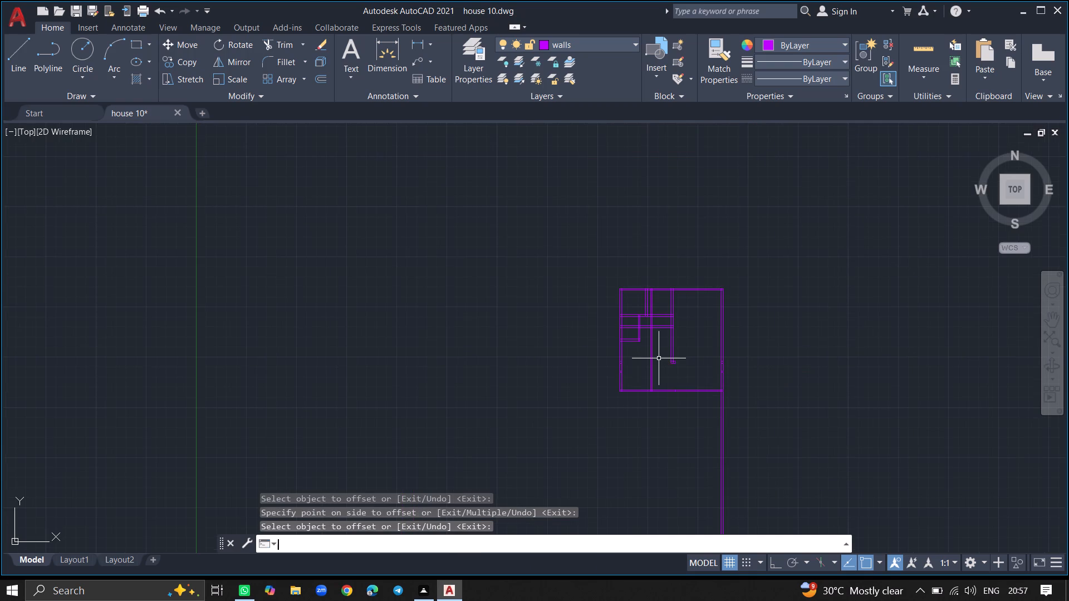
Offset the bottom line of the small west-side room 11' downward.
ctrl+scroll(638, 349, up, 1)
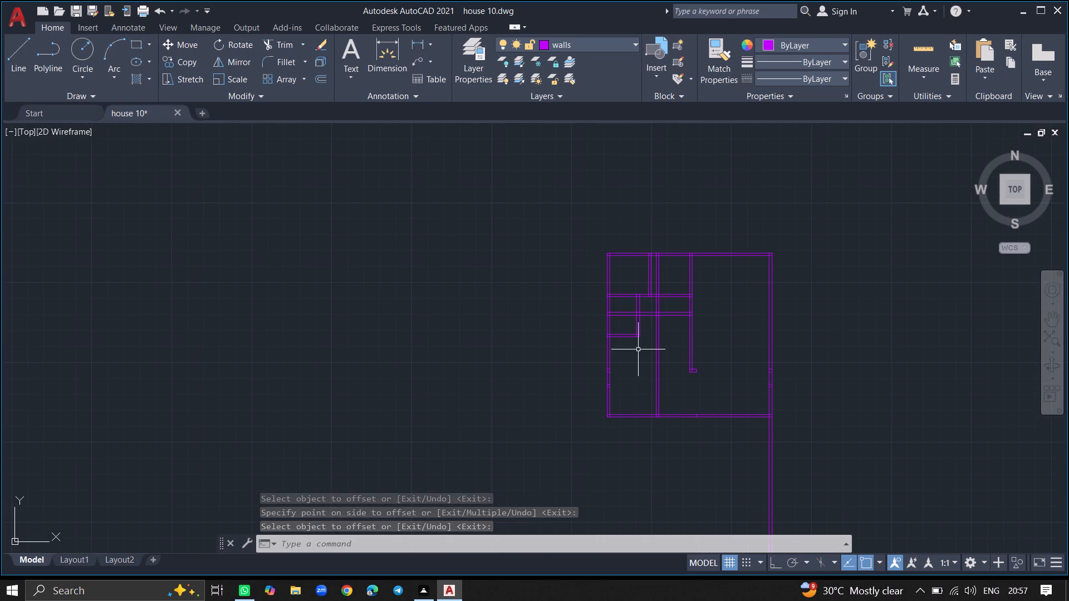
text(offset)
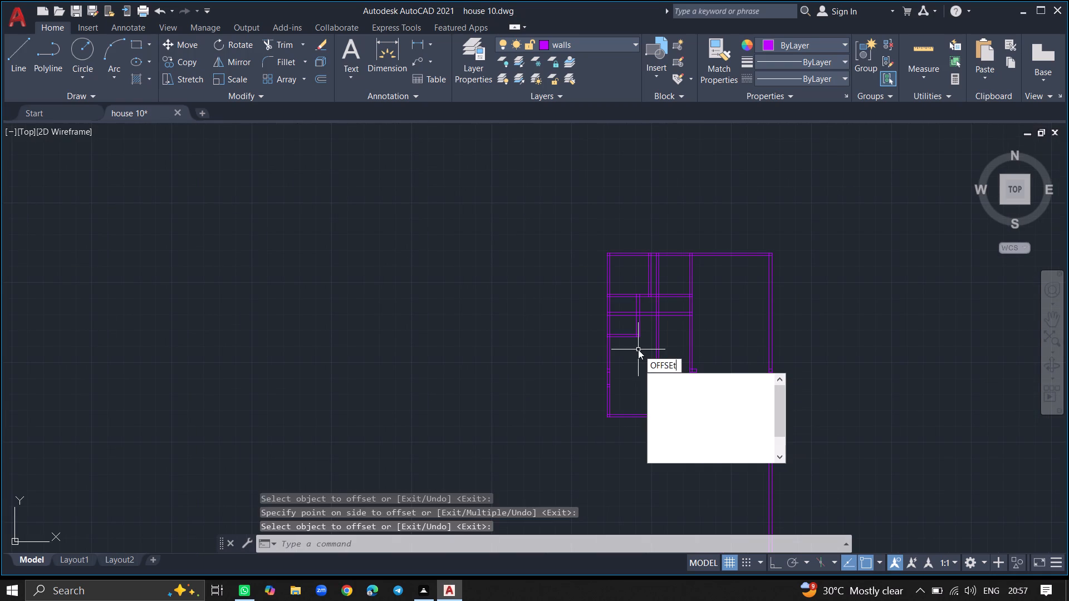
key(Return)
ctrl+scroll(638, 349, up, 5)
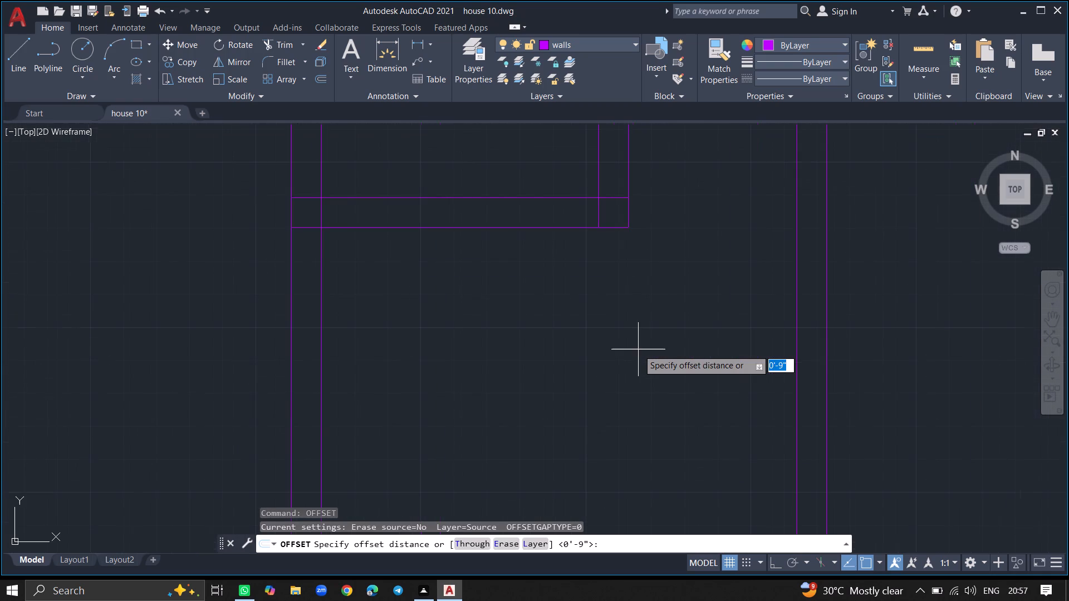
text(11)
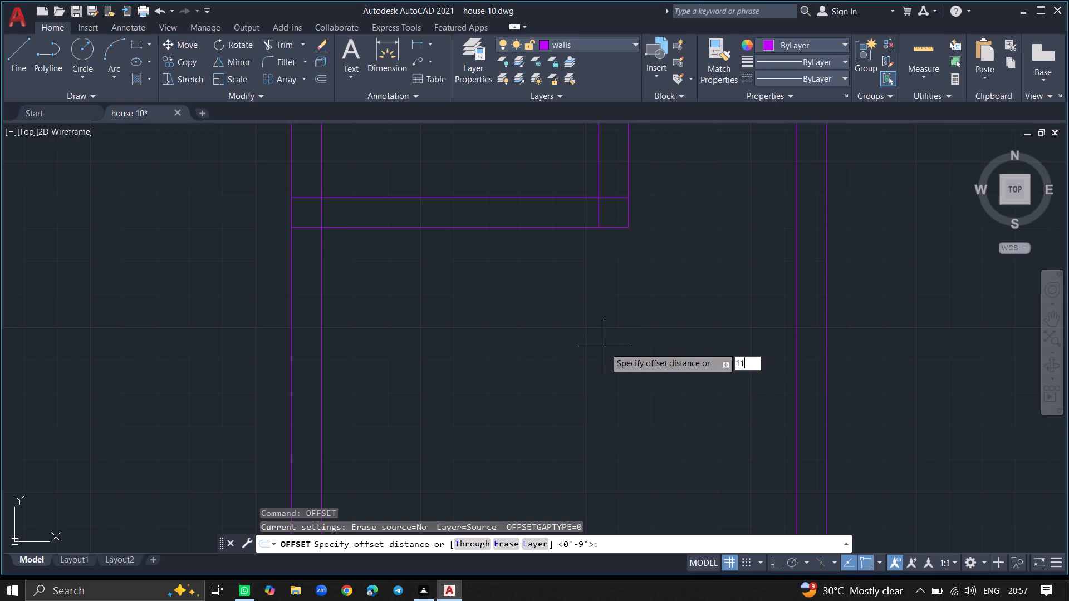
key(apostrophe)
key(Return)
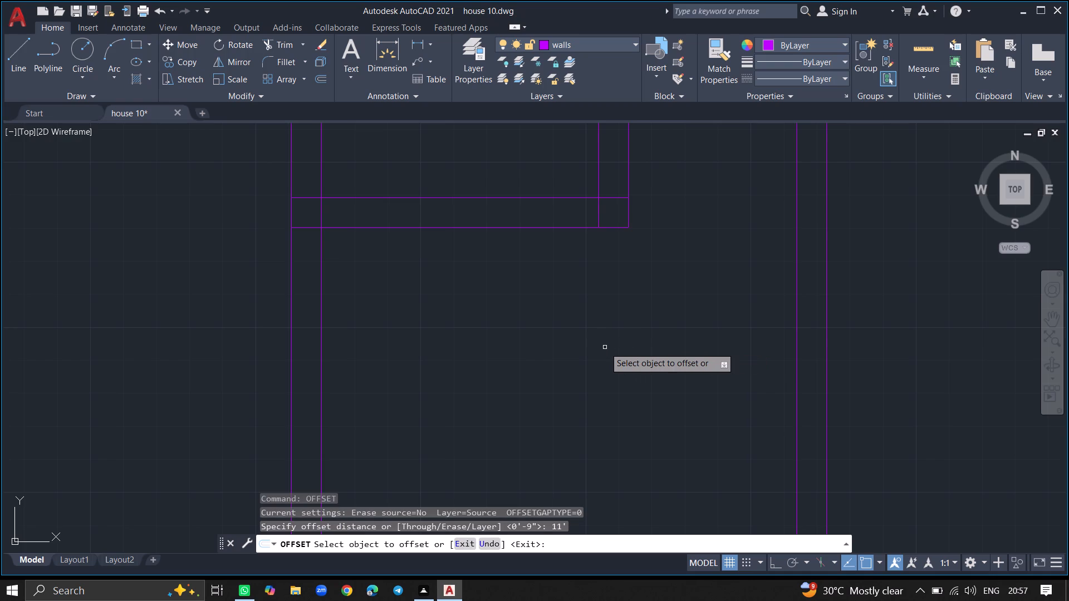
click(571, 226)
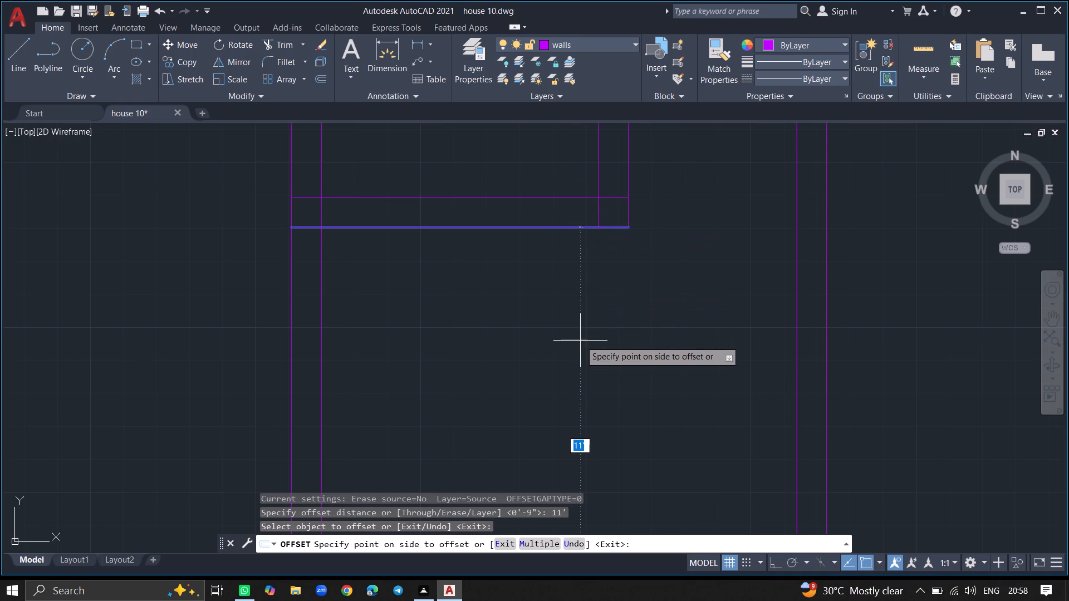
click(580, 341)
ctrl+scroll(580, 341, down, 4)
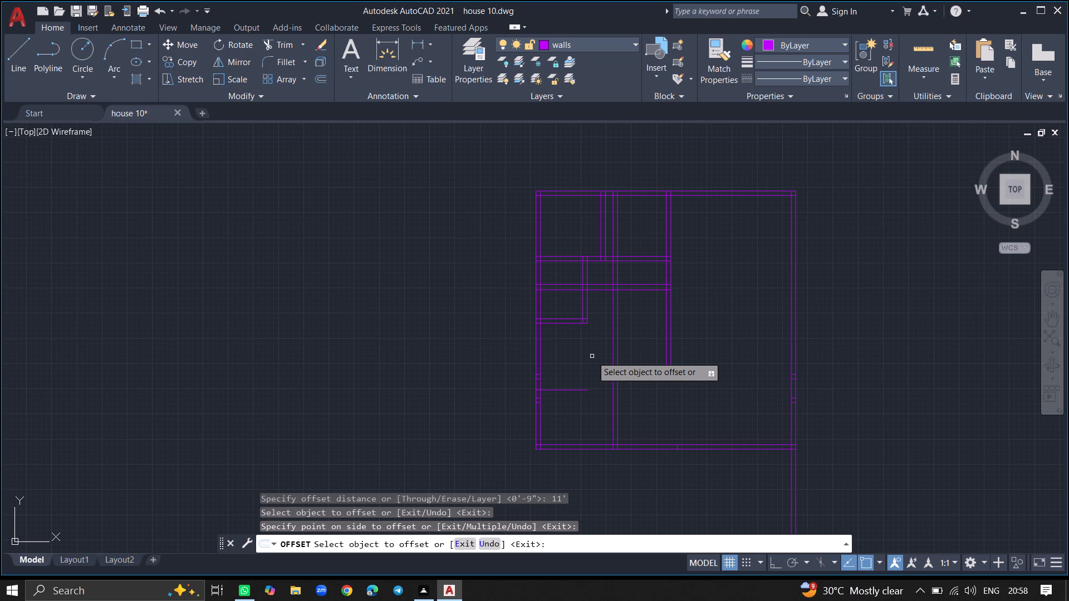
key(Return)
Extend the new horizontal line east to the near face of the long interior vertical wall.
text(ex)
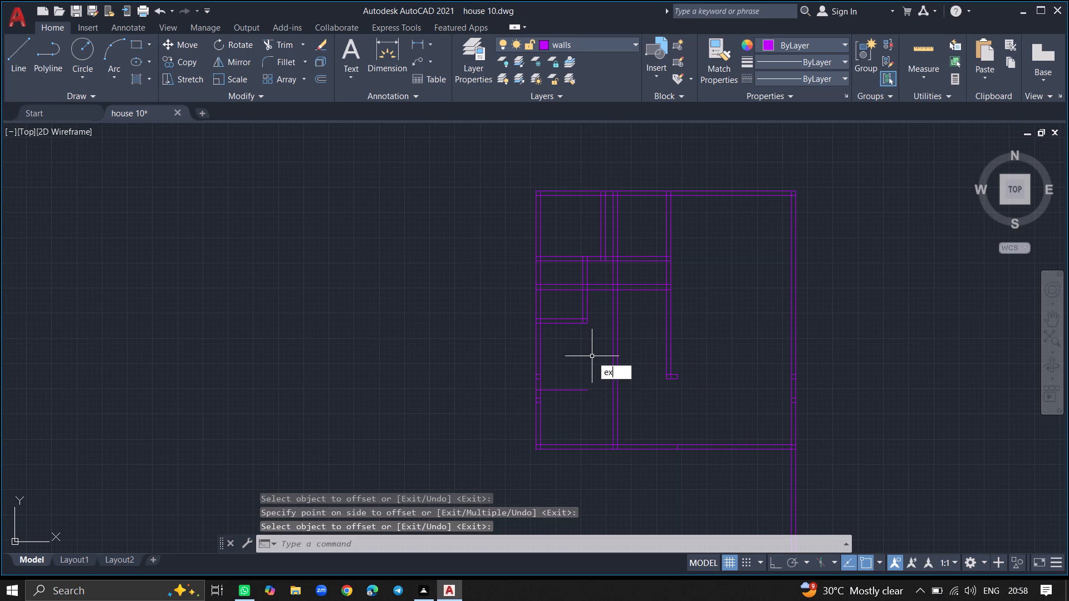
key(Return)
click(575, 391)
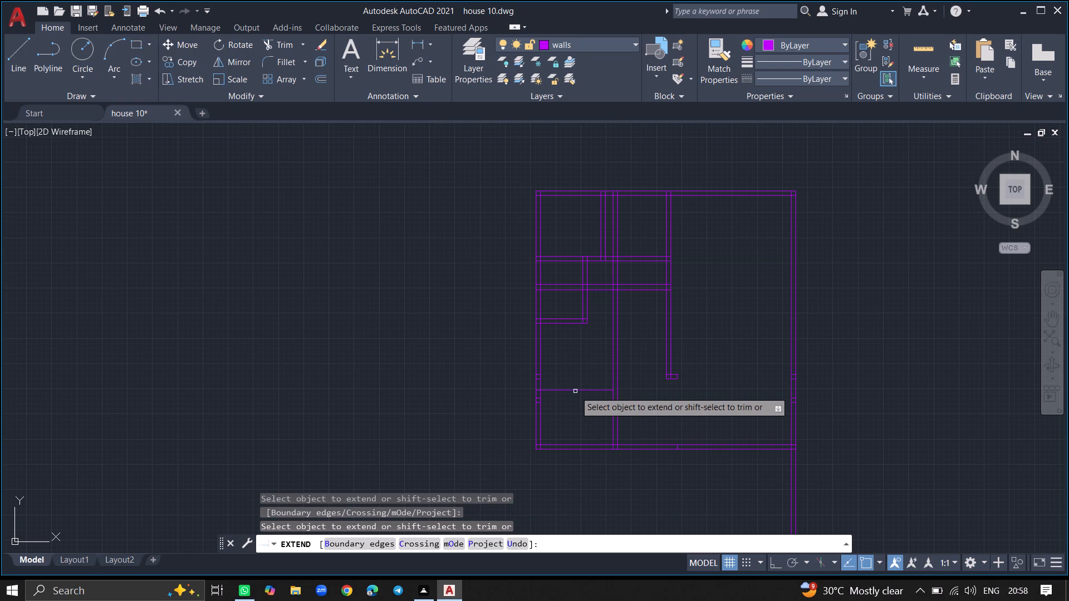
key(Return)
Offset the extended horizontal line 9" downward to form the wall's second face.
text(offset)
key(Return)
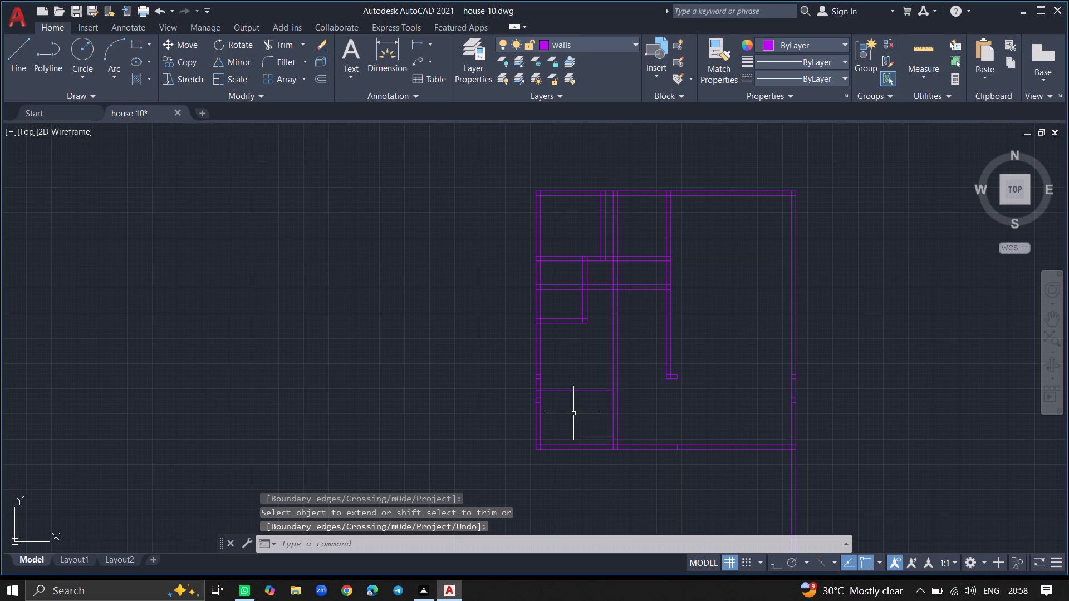
key(9)
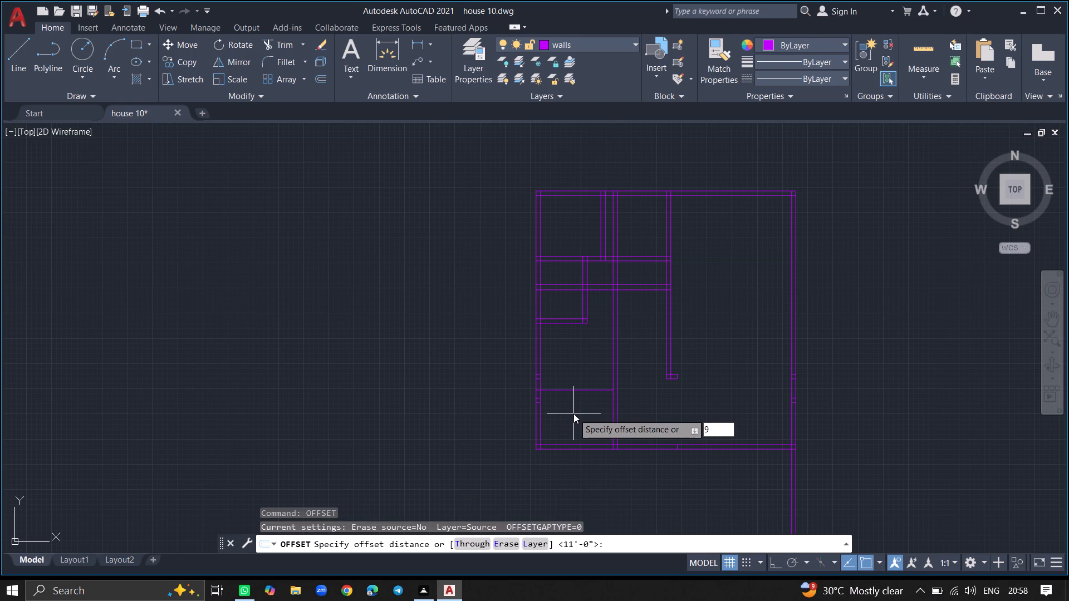
key(shift+quotedbl)
key(Return)
drag(575, 390, 575, 399)
click(575, 399)
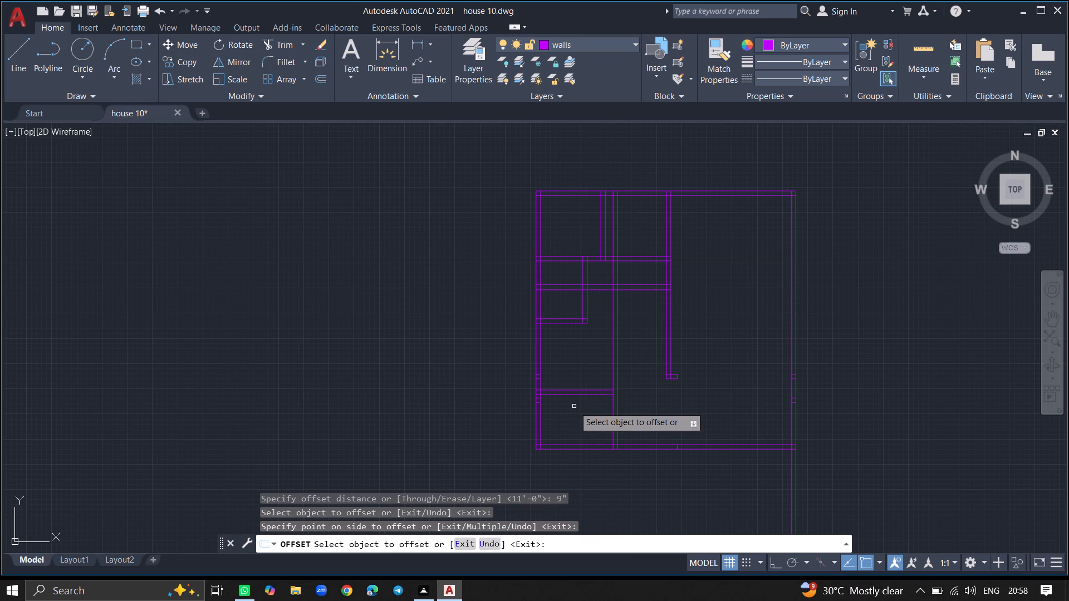
Extend both lines of the new horizontal wall east to the far face of the interior vertical wall.
text(ex)
key(Return)
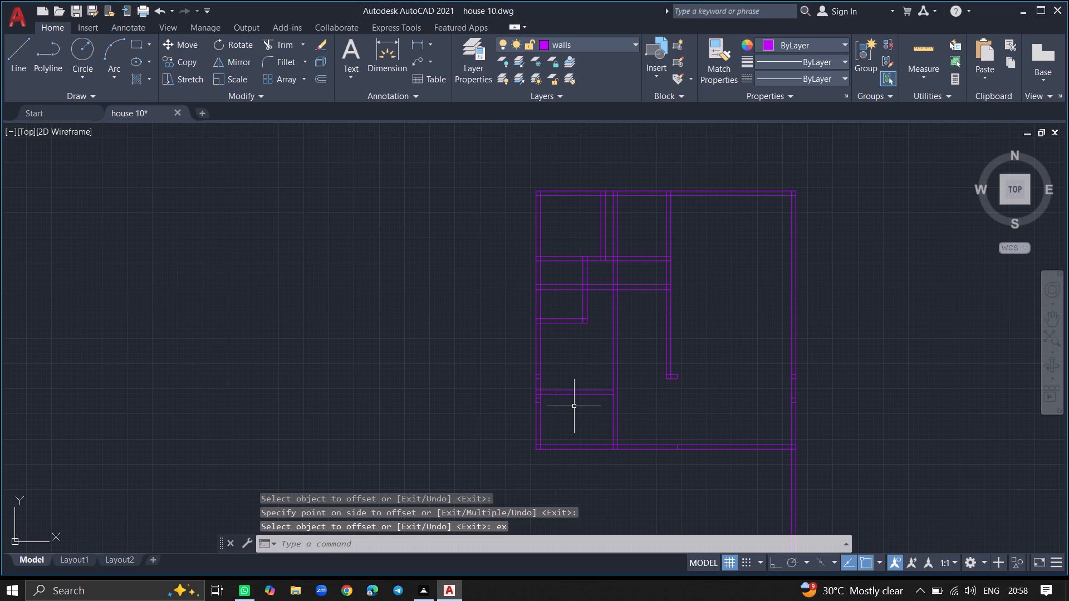
ctrl+scroll(574, 406, up, 4)
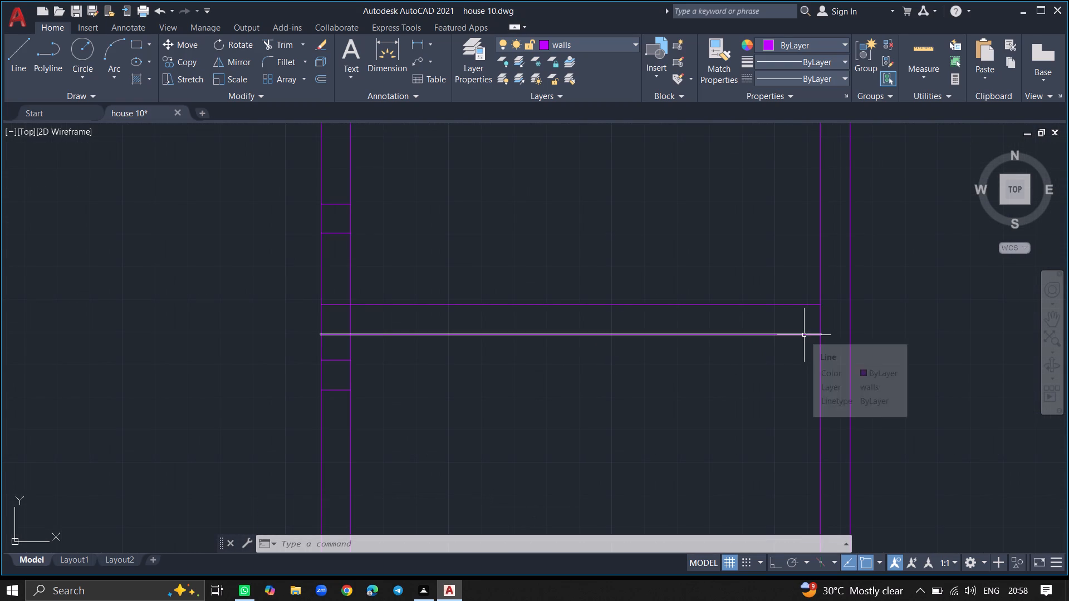
text(ex)
key(Return)
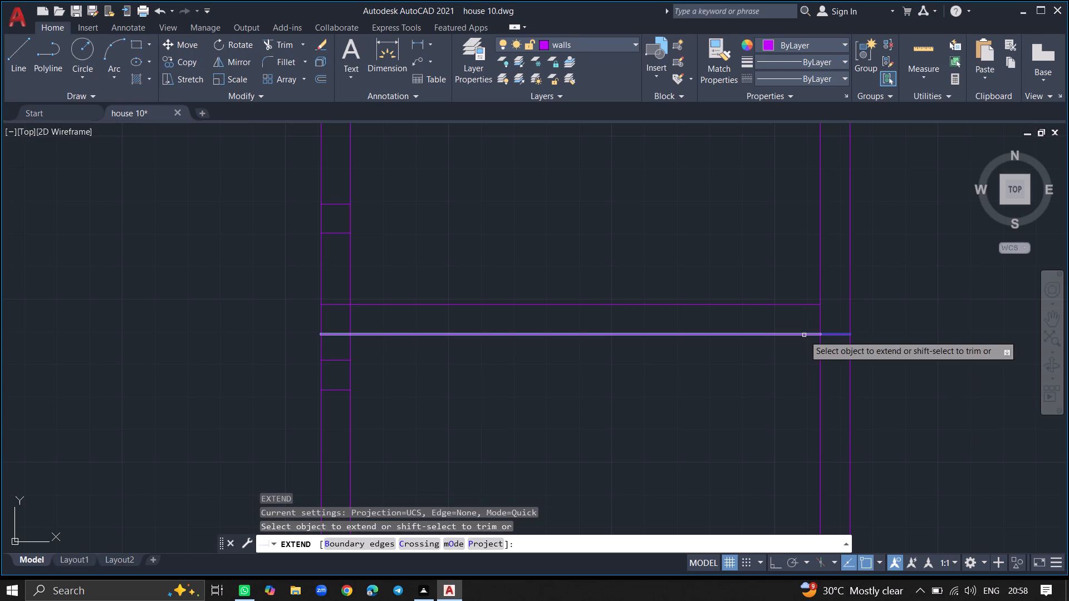
click(804, 335)
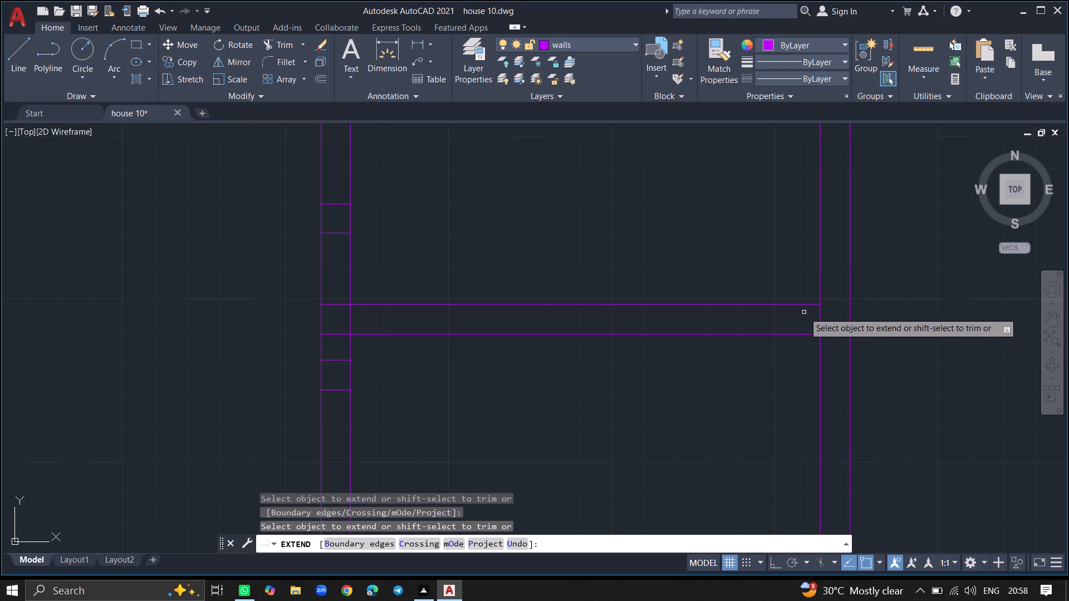
click(805, 306)
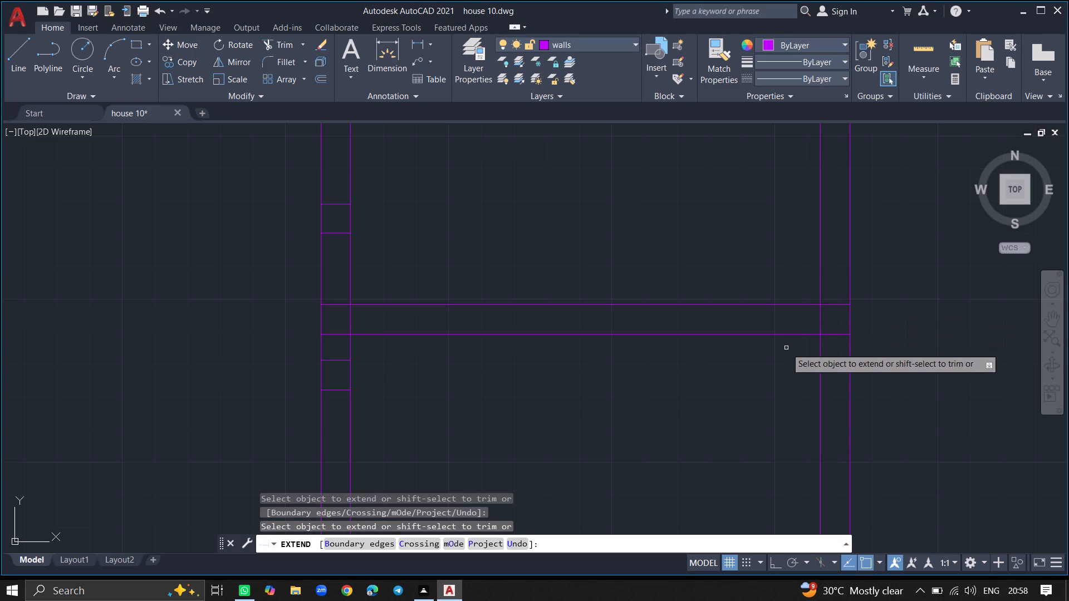
key(Return)
Trim the four short stray cross lines inside the west exterior wall, above and below the new horizontal wall.
ctrl+scroll(786, 348, down, 2)
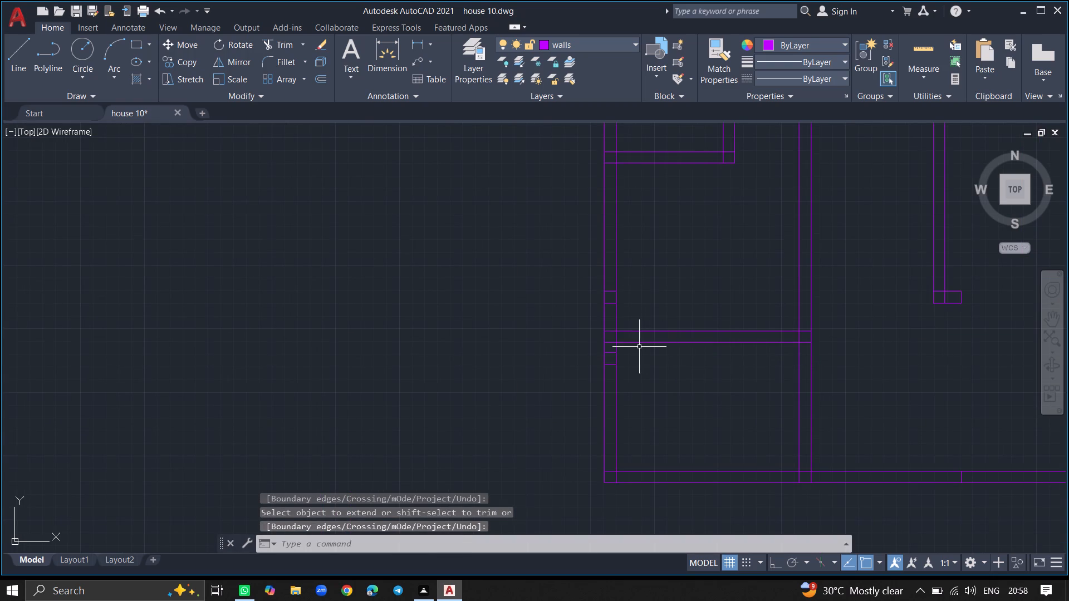
text(trim)
key(Return)
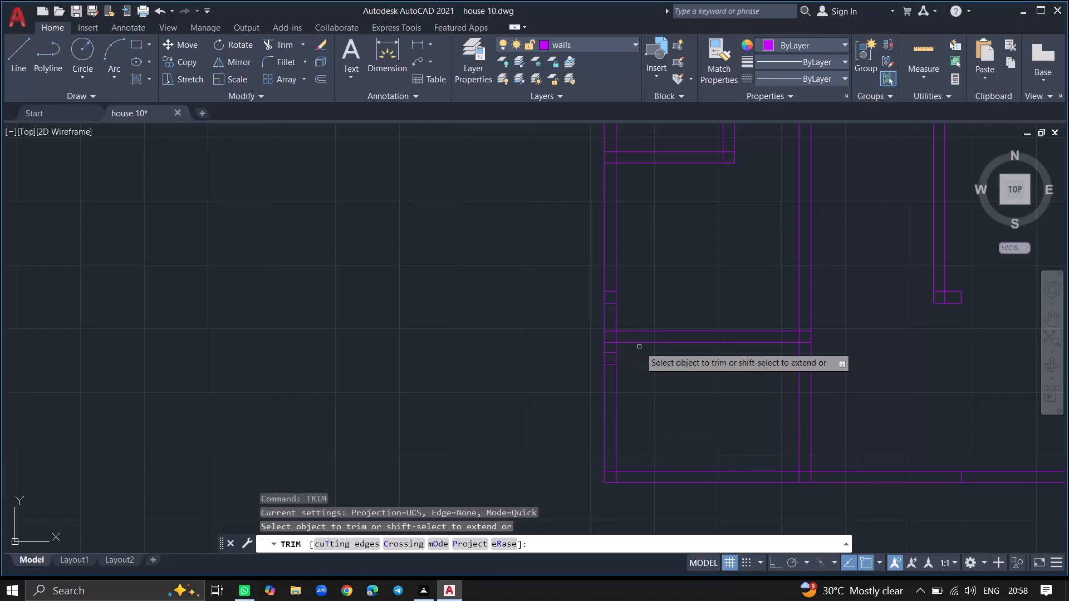
click(612, 352)
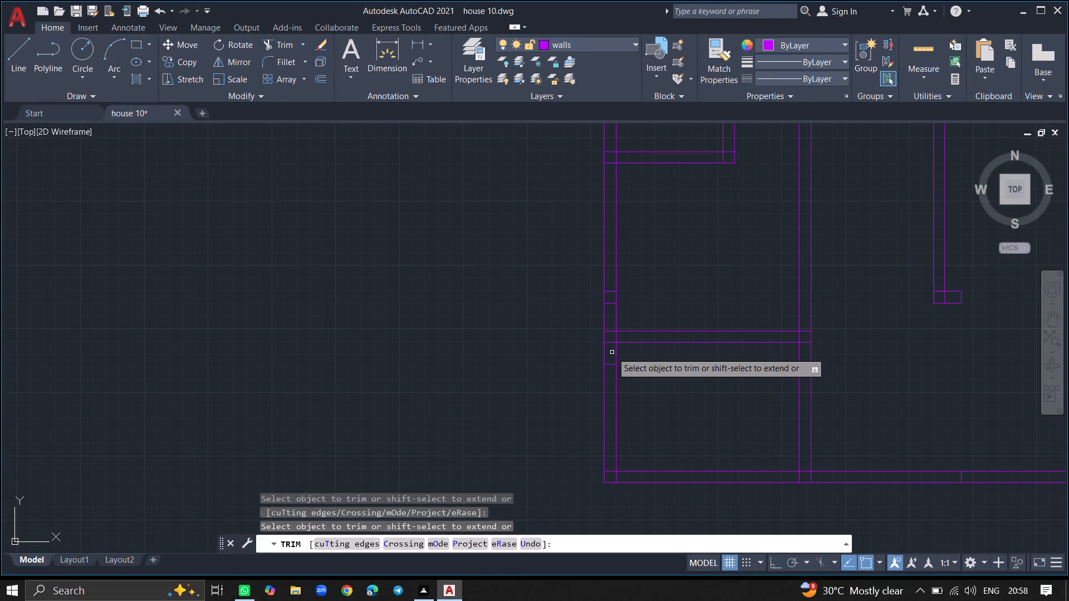
click(612, 366)
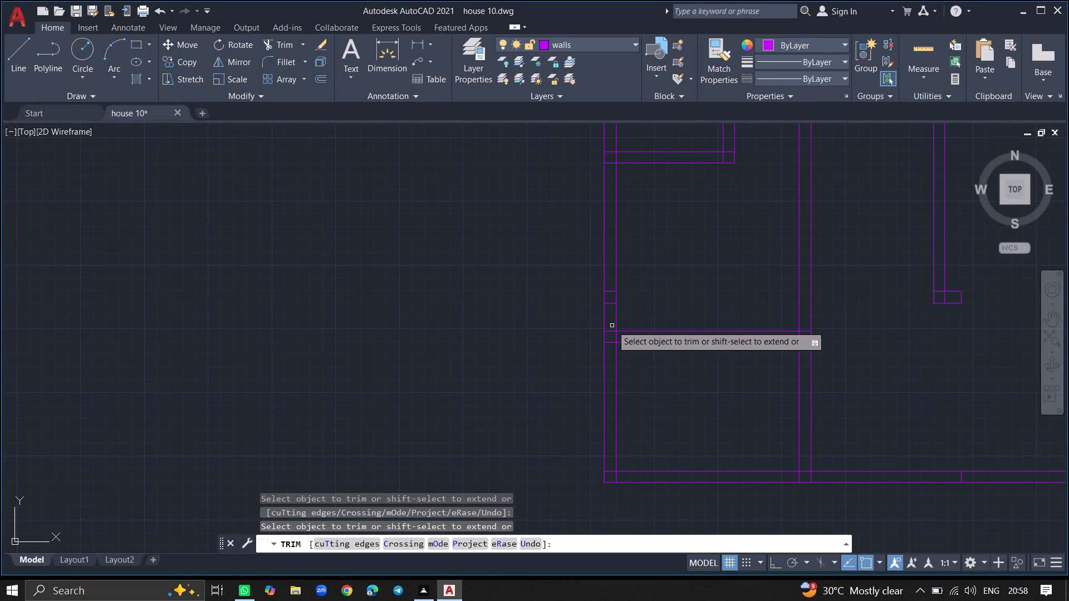
click(609, 303)
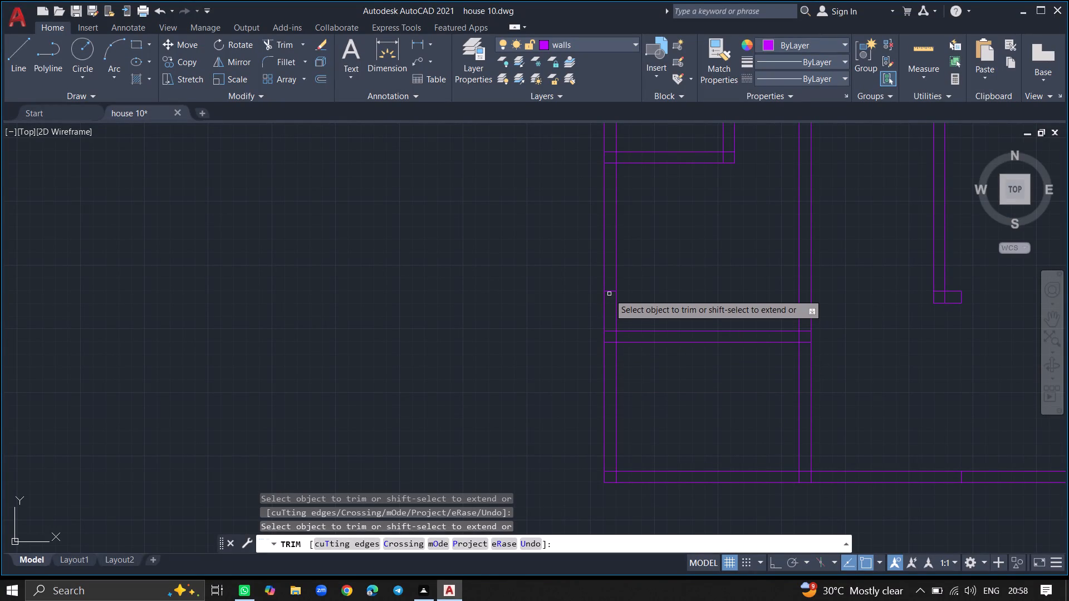
click(609, 293)
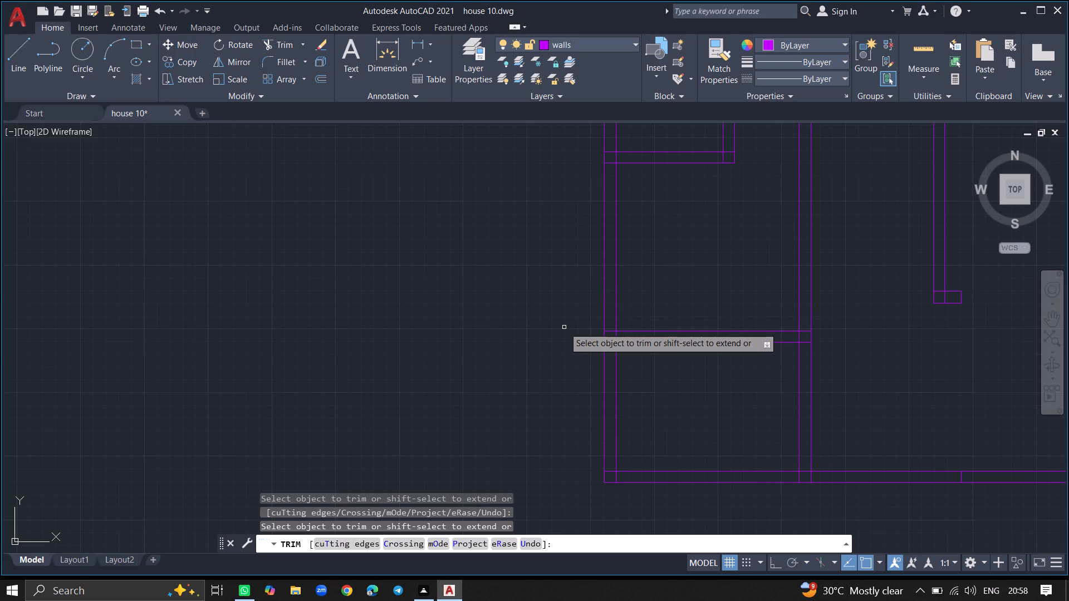
key(Return)
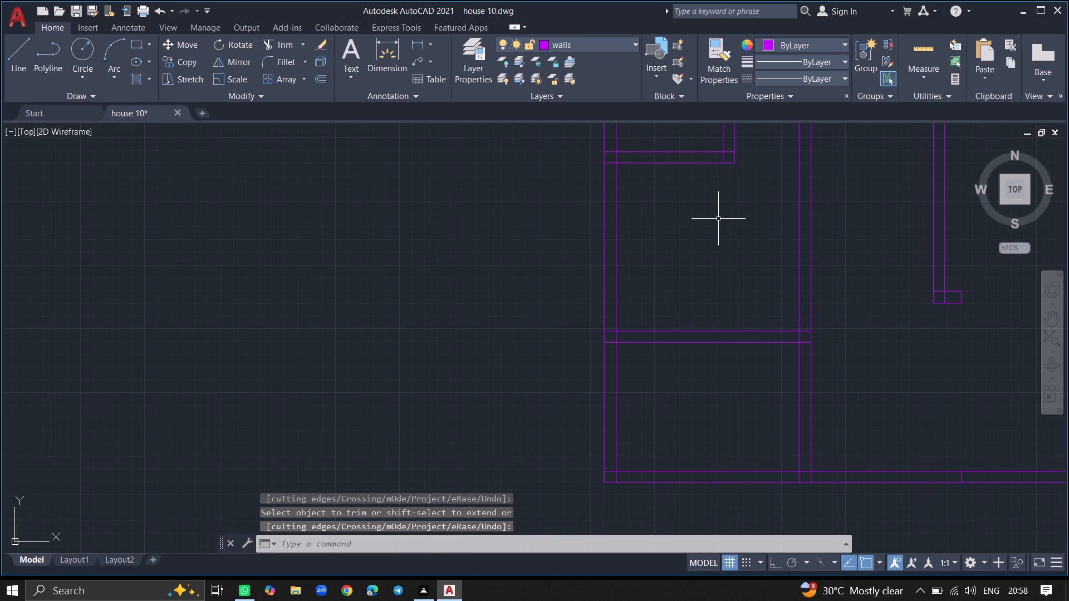
Extend both lines of the small west room's bottom wall east to the near face of the long interior vertical wall.
ctrl+scroll(718, 219, down, 2)
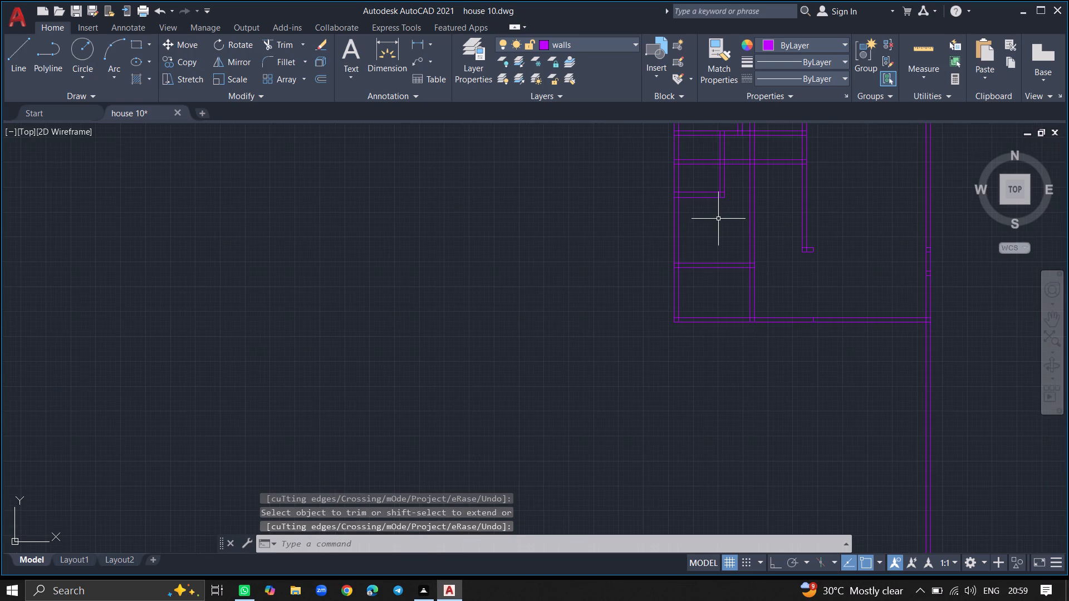
ctrl+scroll(718, 219, down, 1)
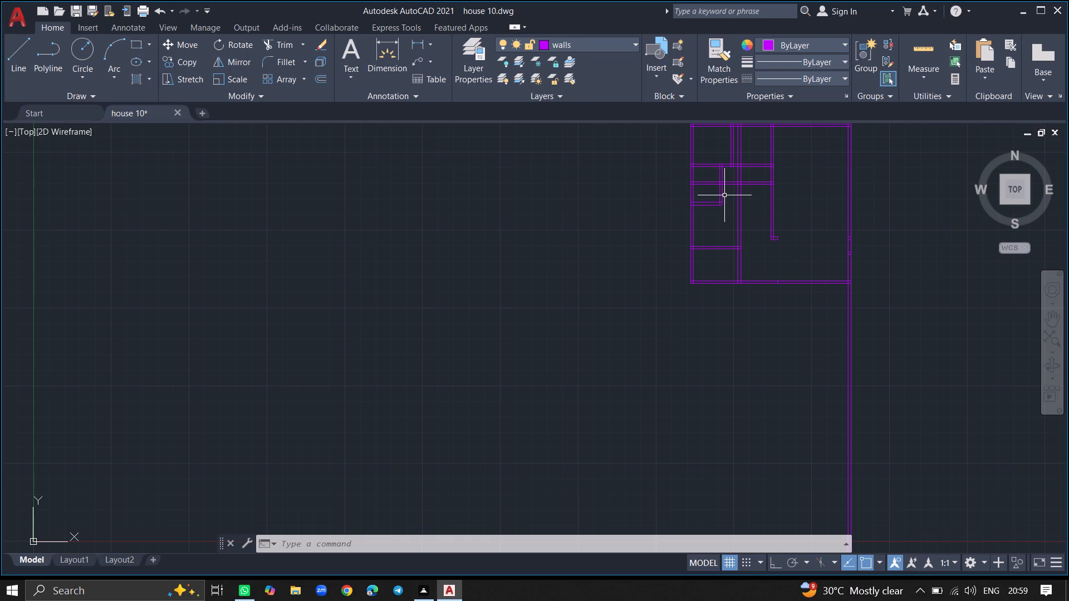
ctrl+scroll(724, 195, up, 2)
text(ex)
key(Return)
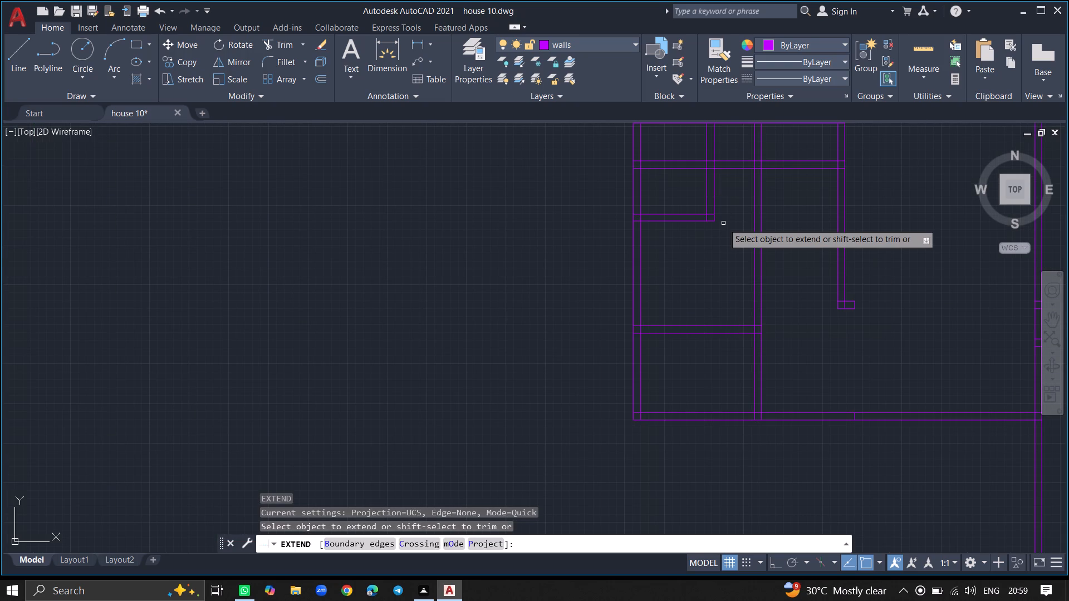
click(710, 220)
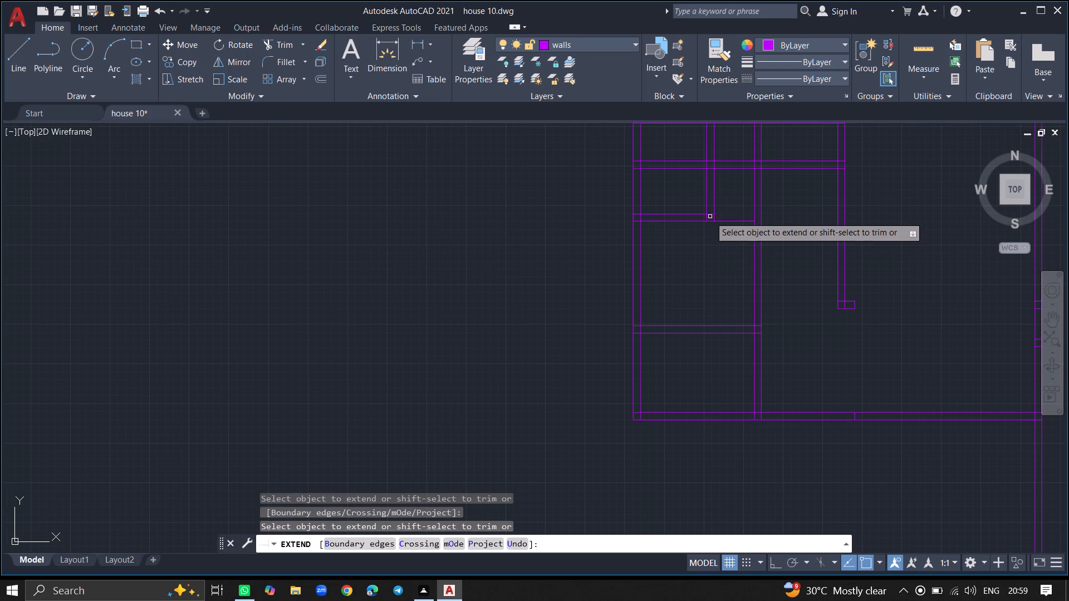
click(710, 215)
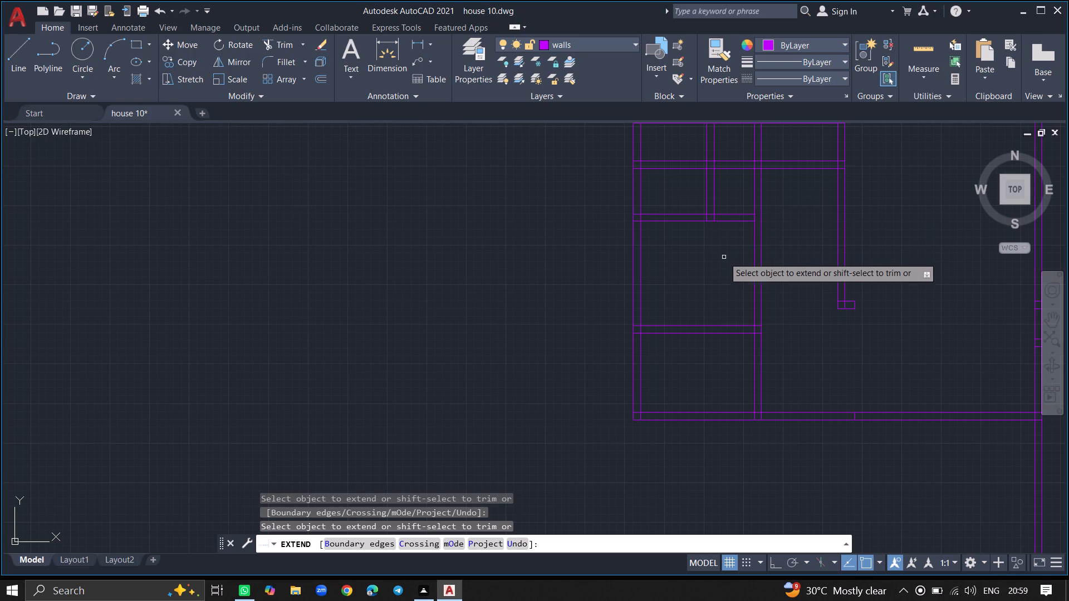
ctrl+scroll(724, 258, down, 2)
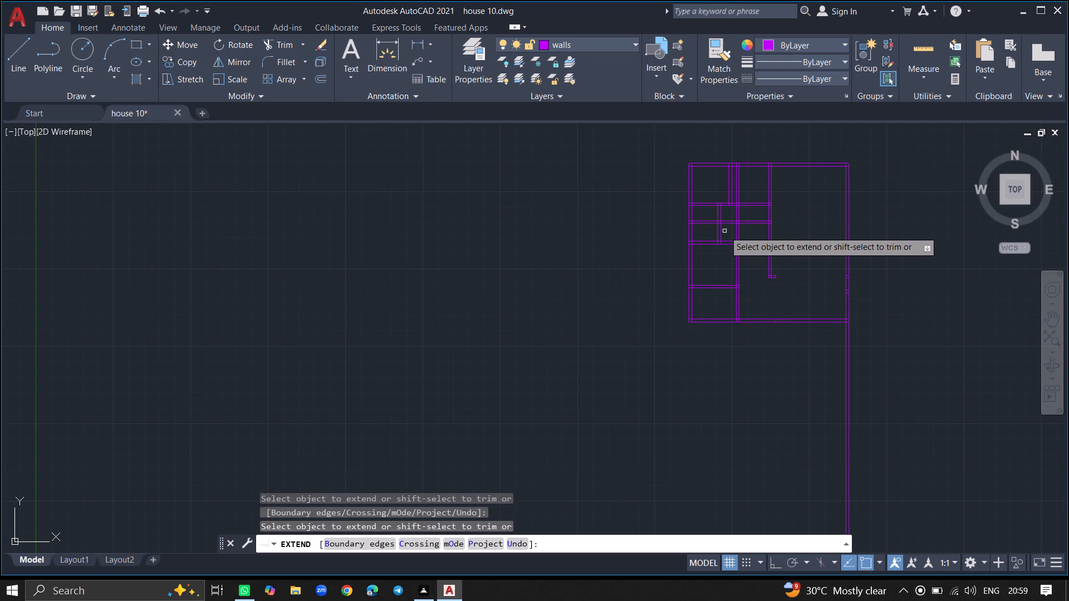
ctrl+scroll(730, 216, up, 3)
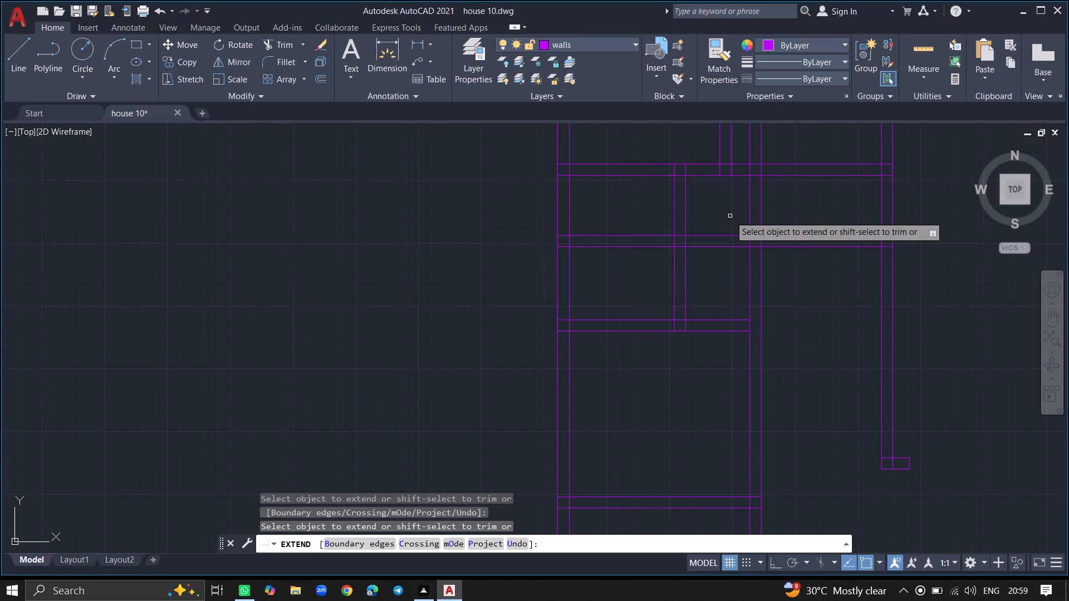
key(Escape)
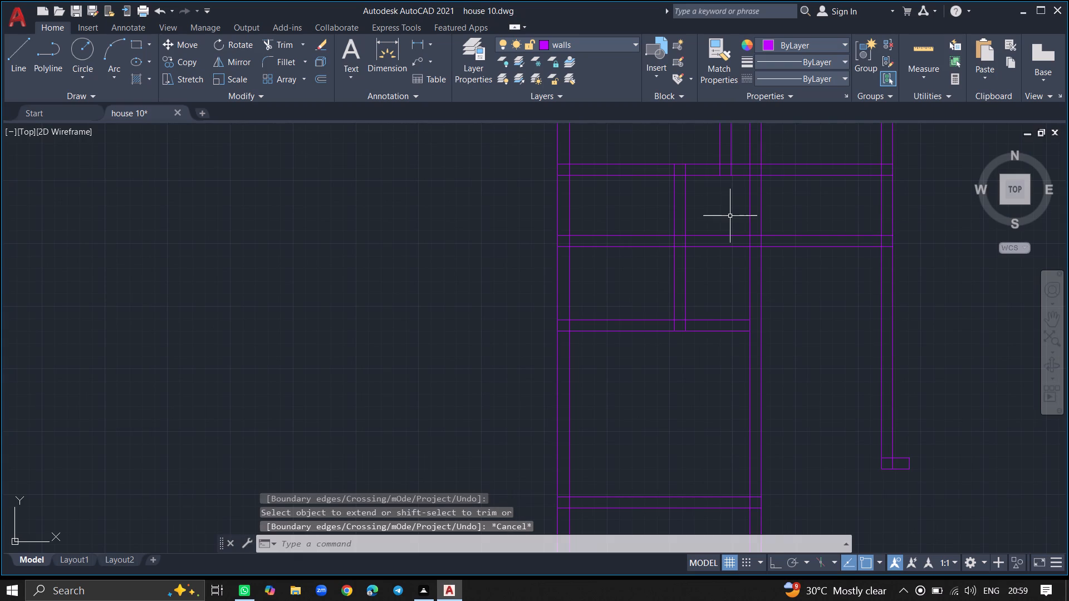
Trim both lines of the middle horizontal wall east of the small west rooms, on both sides of the long interior vertical wall.
text(trim)
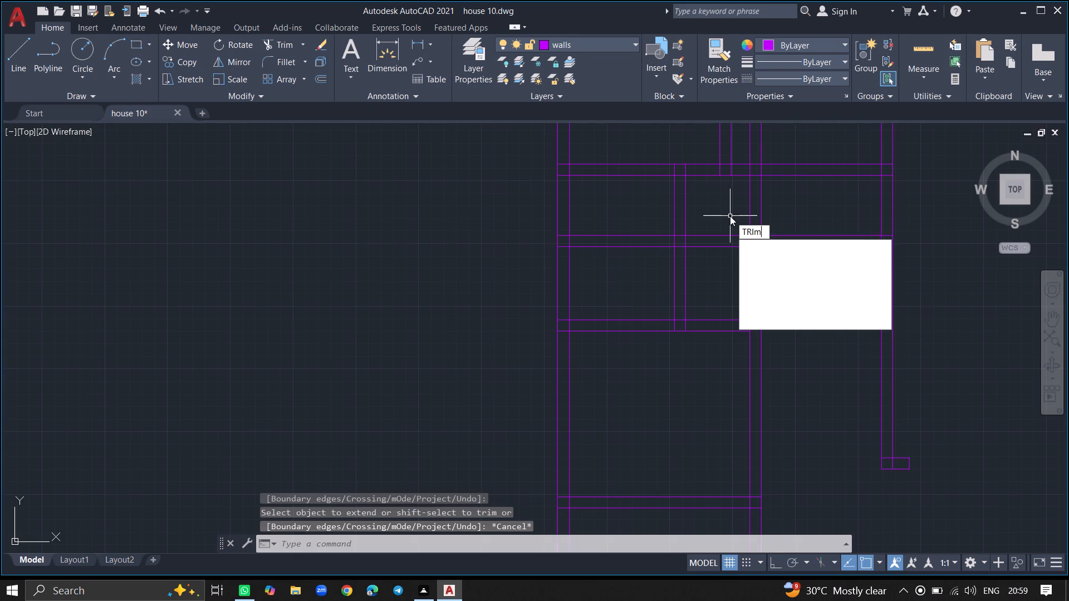
key(Return)
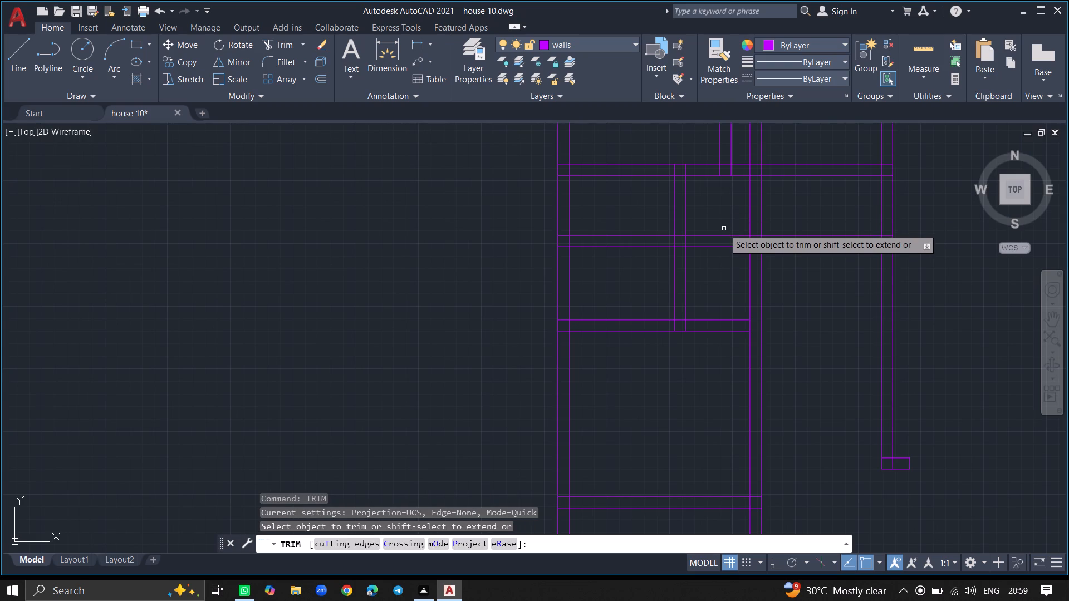
click(724, 237)
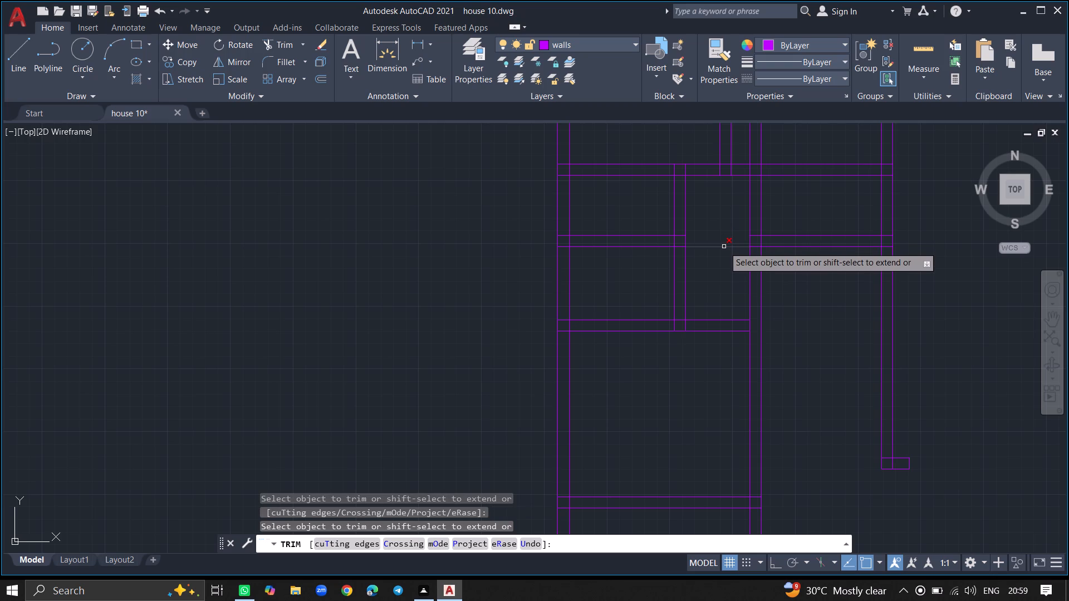
click(724, 247)
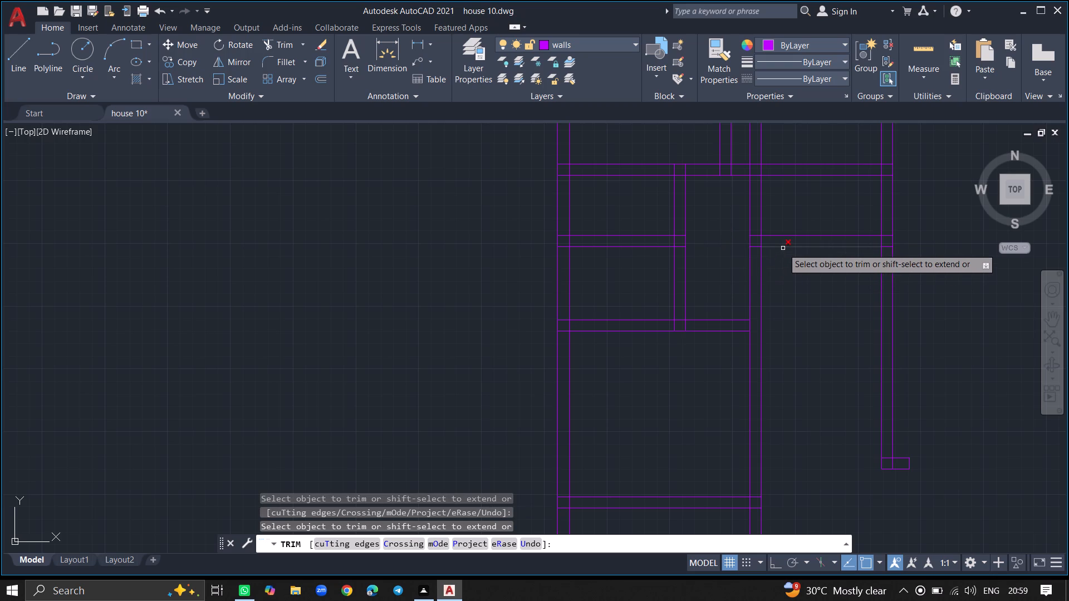
click(783, 248)
click(783, 237)
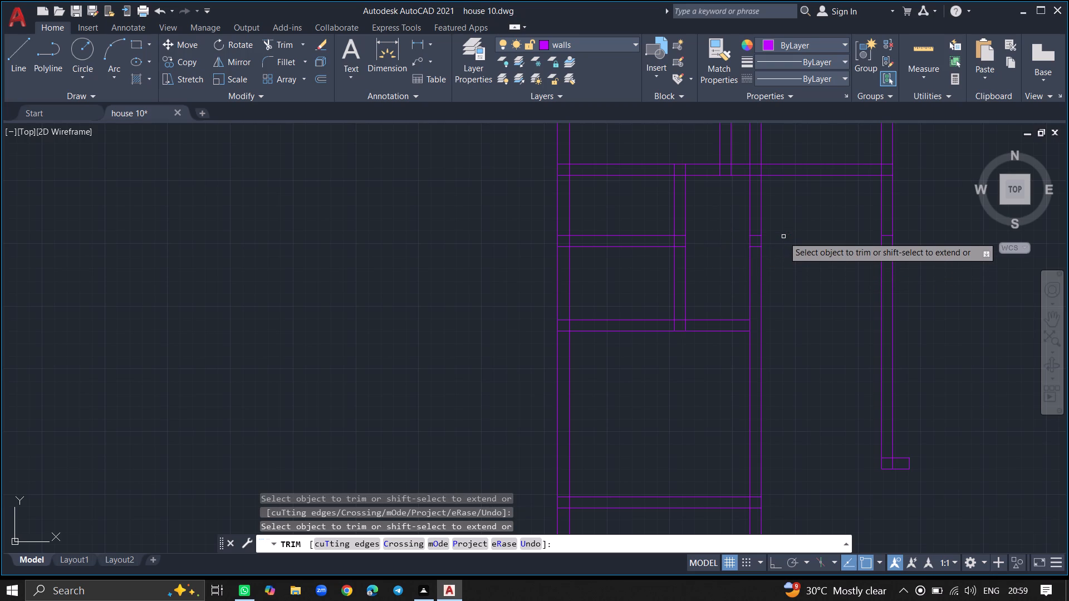
ctrl+scroll(783, 237, down, 4)
ctrl+scroll(783, 237, up, 2)
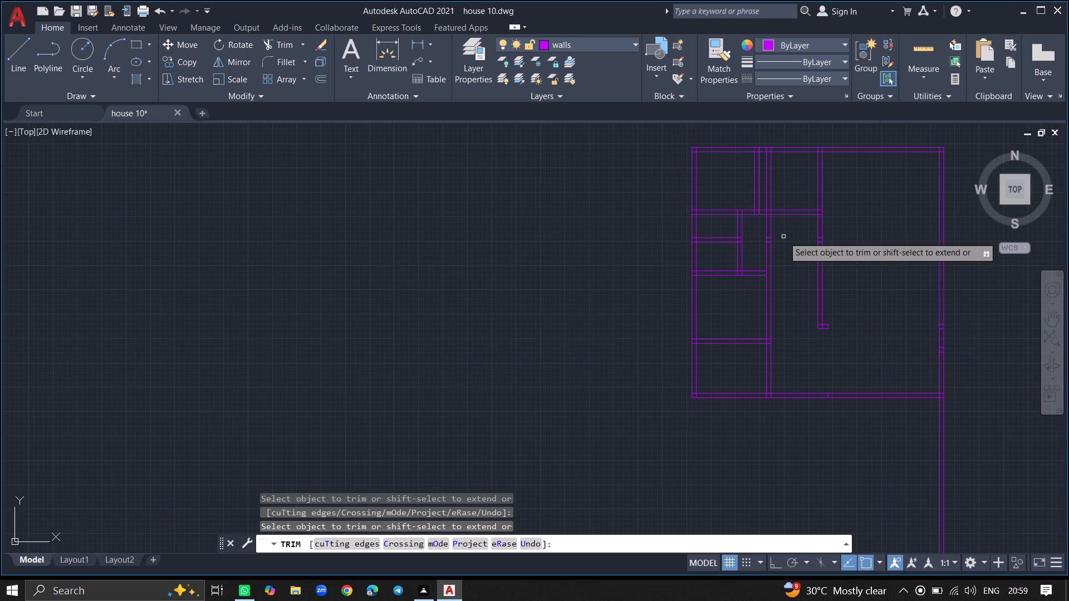
key(Escape)
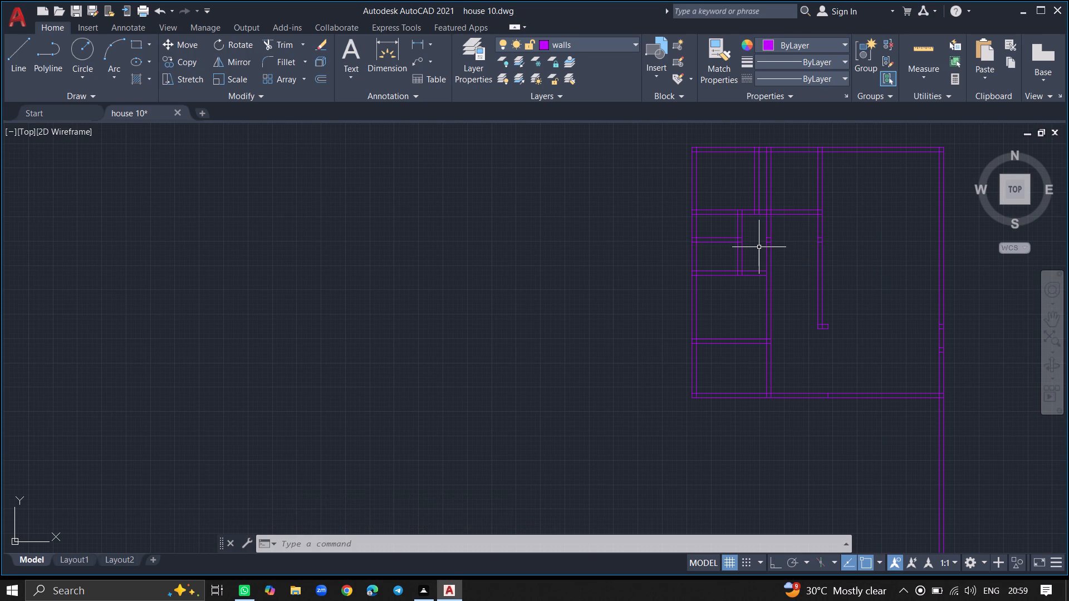
Trim both lines of the long interior vertical wall between the north exterior wall and the upper horizontal wall.
text(trim)
key(Return)
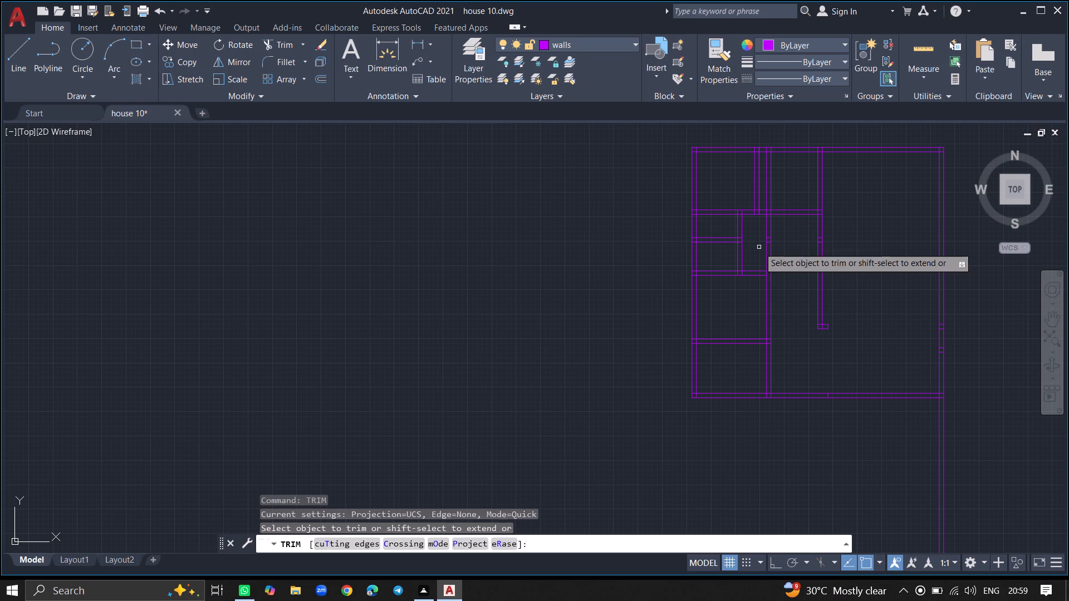
click(772, 193)
click(768, 193)
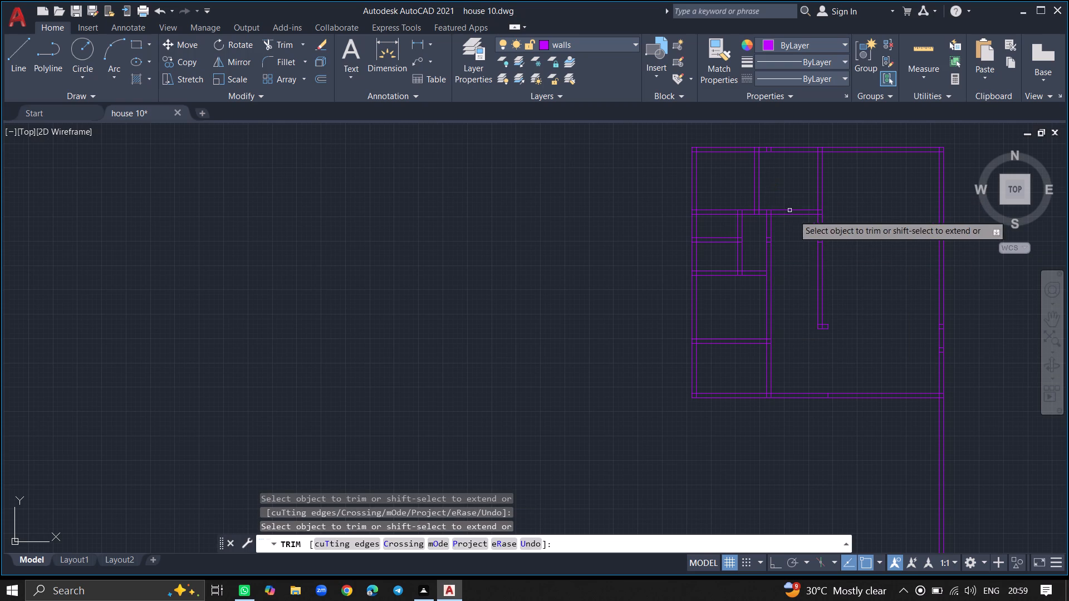
Trim the long interior wall's lines below the upper horizontal wall, its two cross lines, and its west face down to the small room's bottom wall.
ctrl+scroll(792, 239, up, 3)
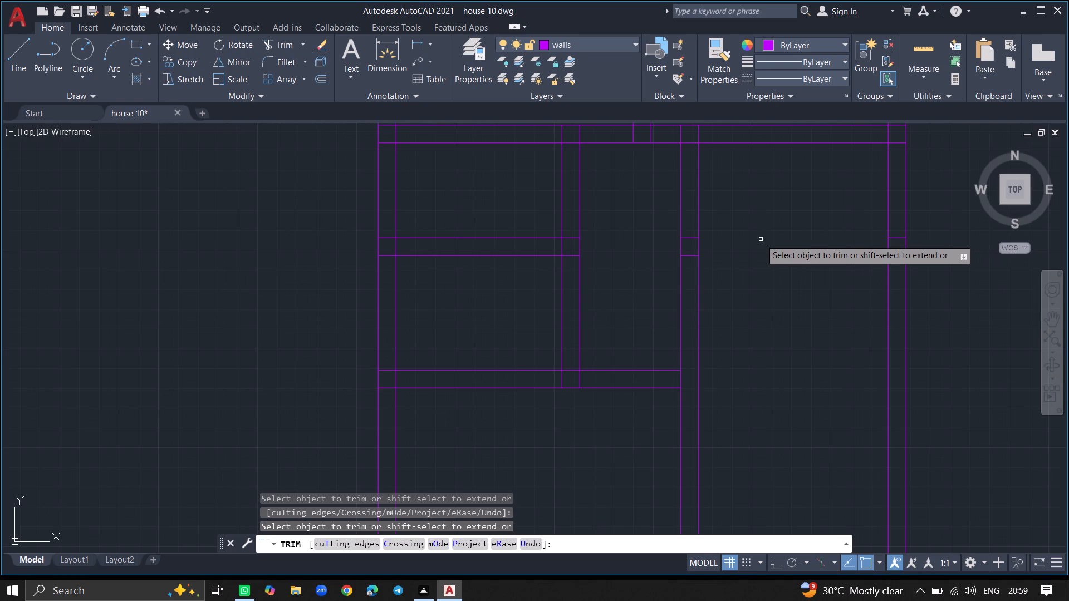
click(698, 219)
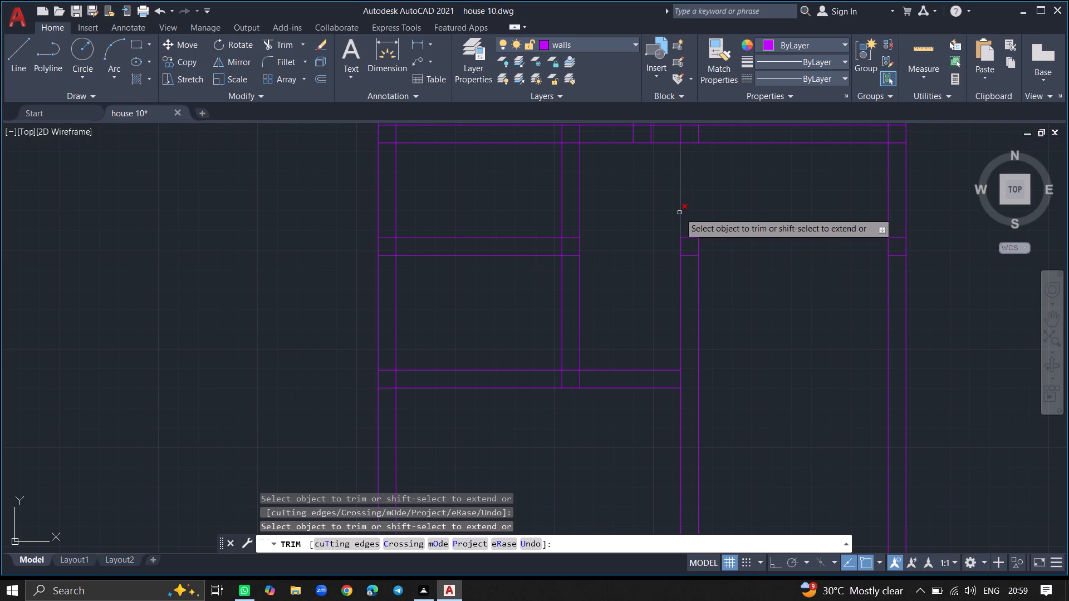
click(679, 213)
click(686, 239)
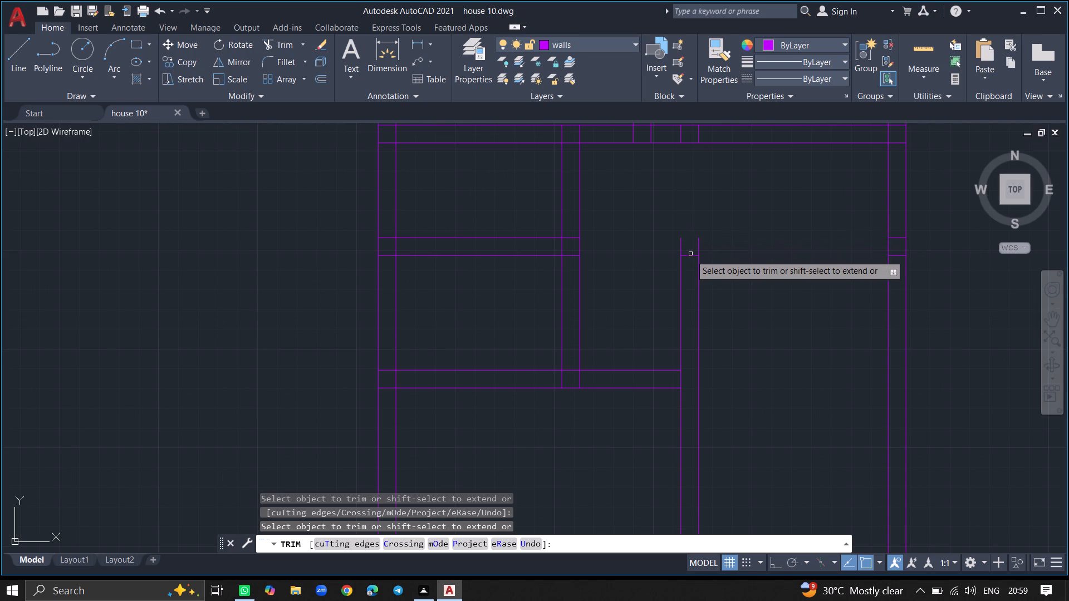
click(690, 257)
click(681, 256)
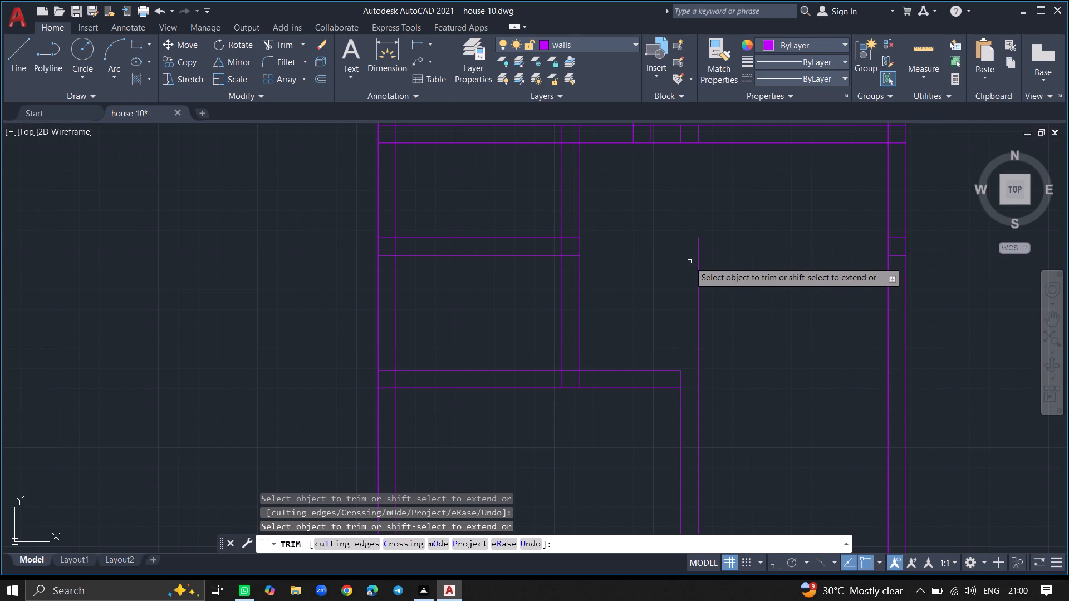
key(Escape)
Extend both lines of the small west room's bottom wall east to the far face of the long interior vertical wall.
text(ex)
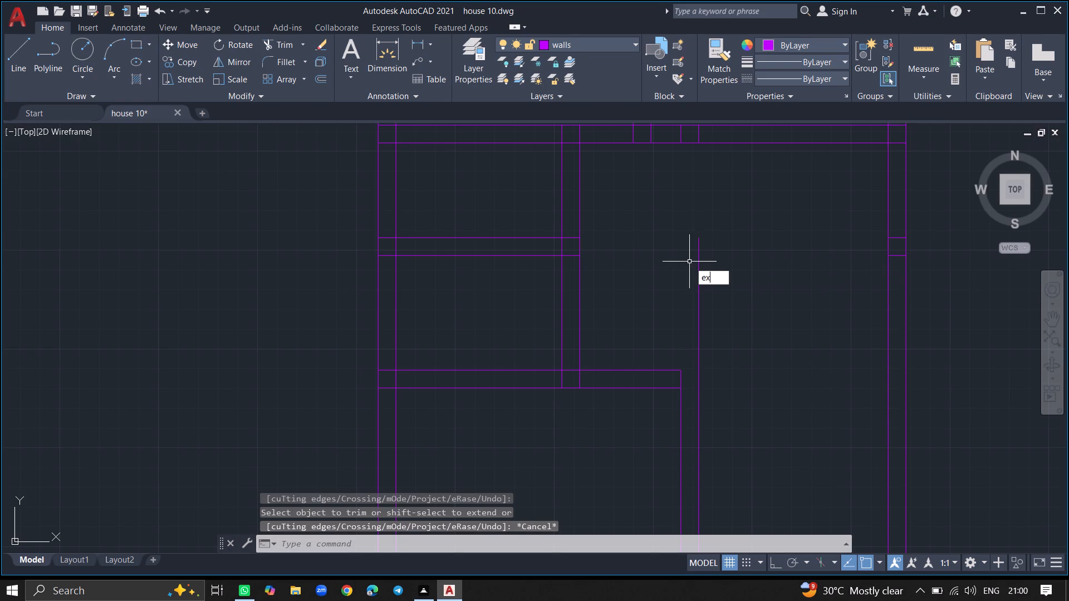
key(Return)
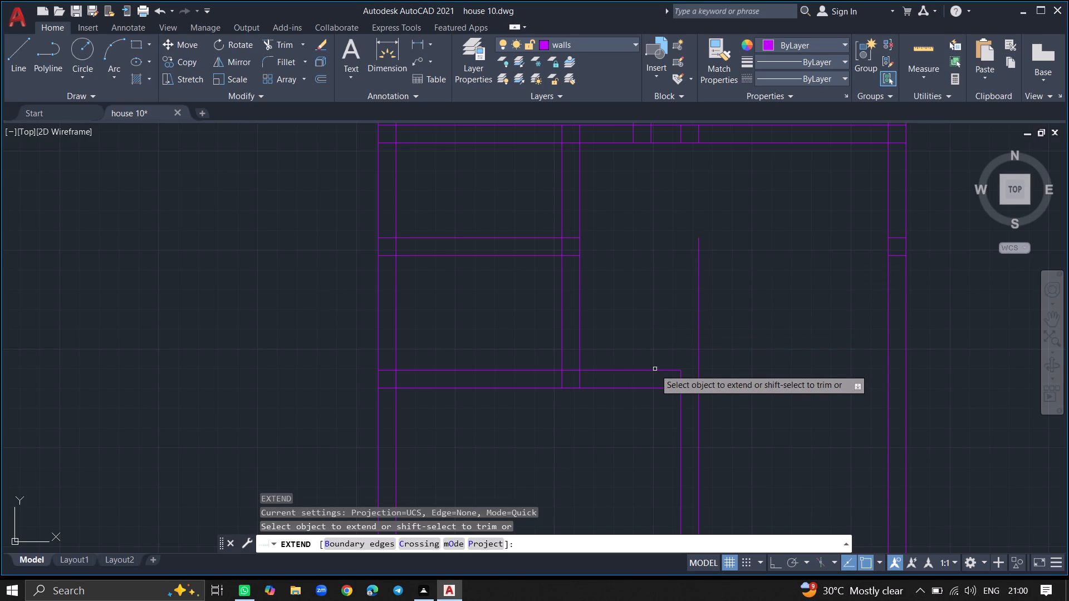
click(655, 368)
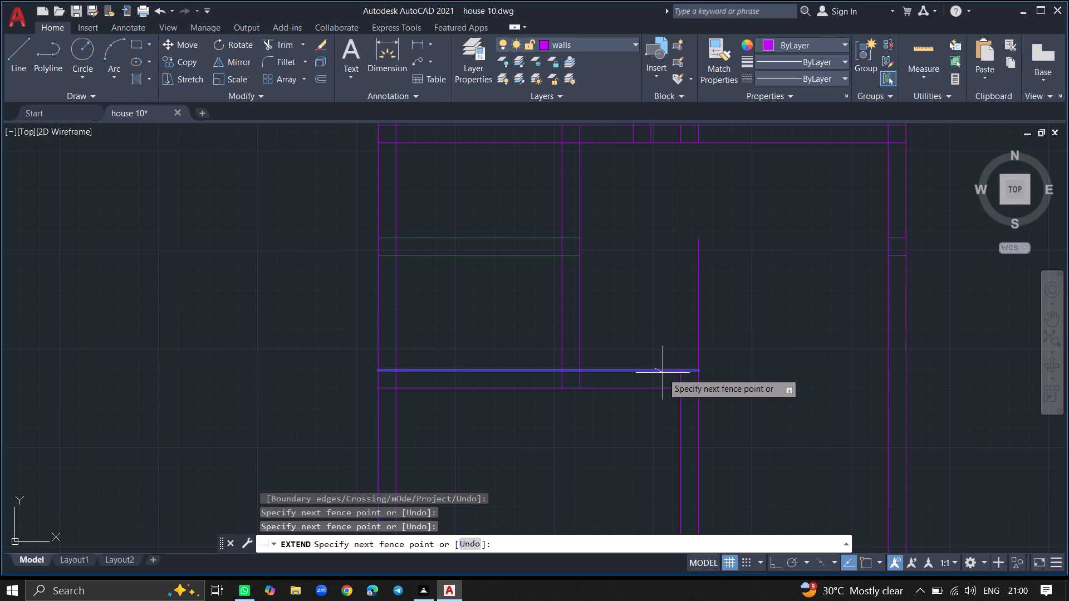
click(663, 373)
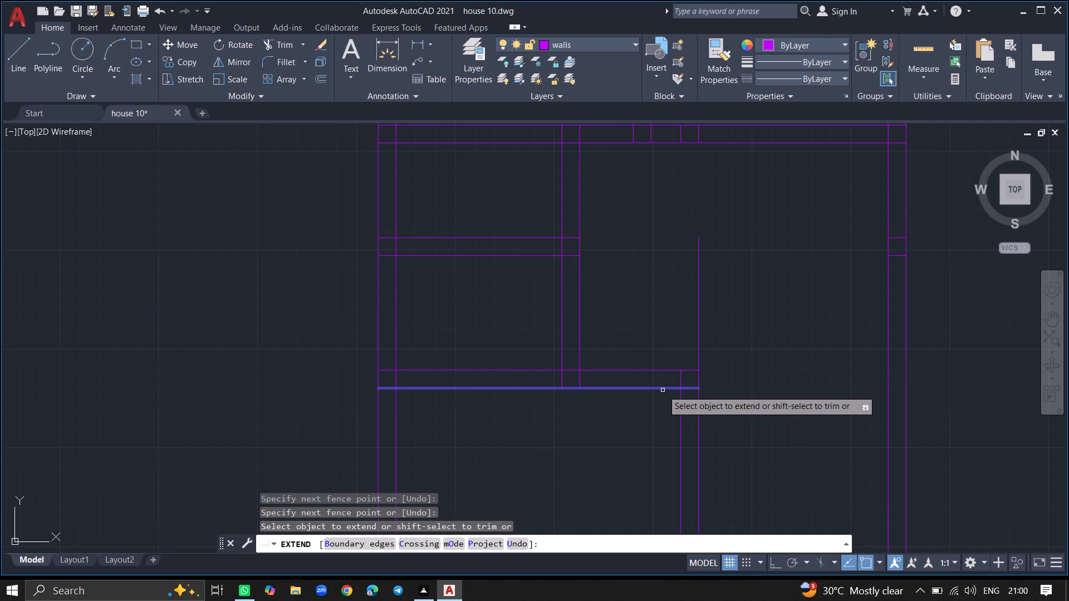
click(663, 390)
key(Return)
Trim the leftover east face line of the long interior vertical wall above the small west room's bottom wall.
text(trim)
key(Return)
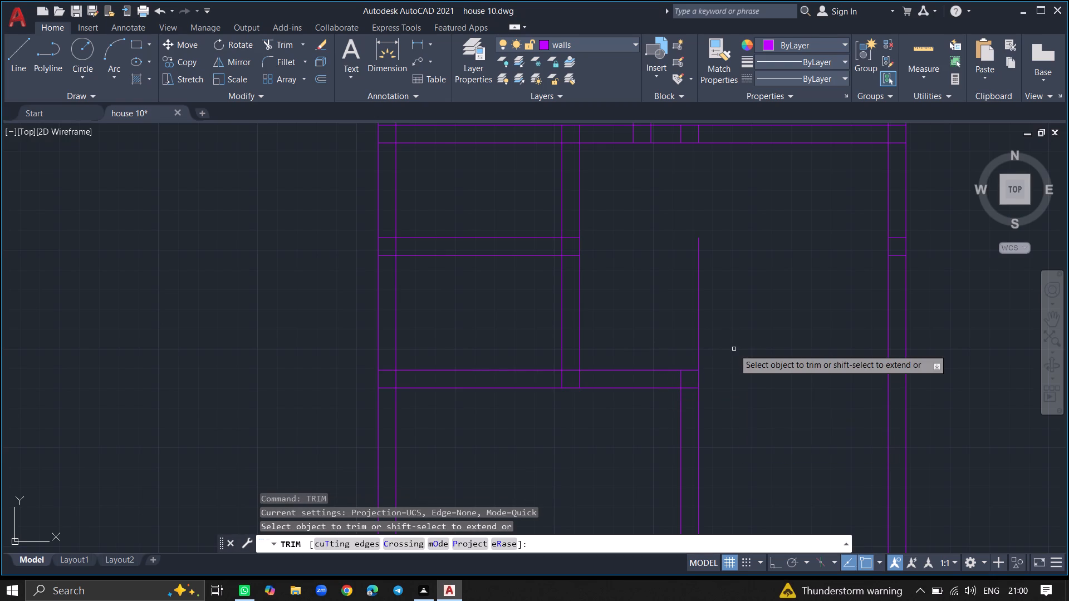
click(699, 333)
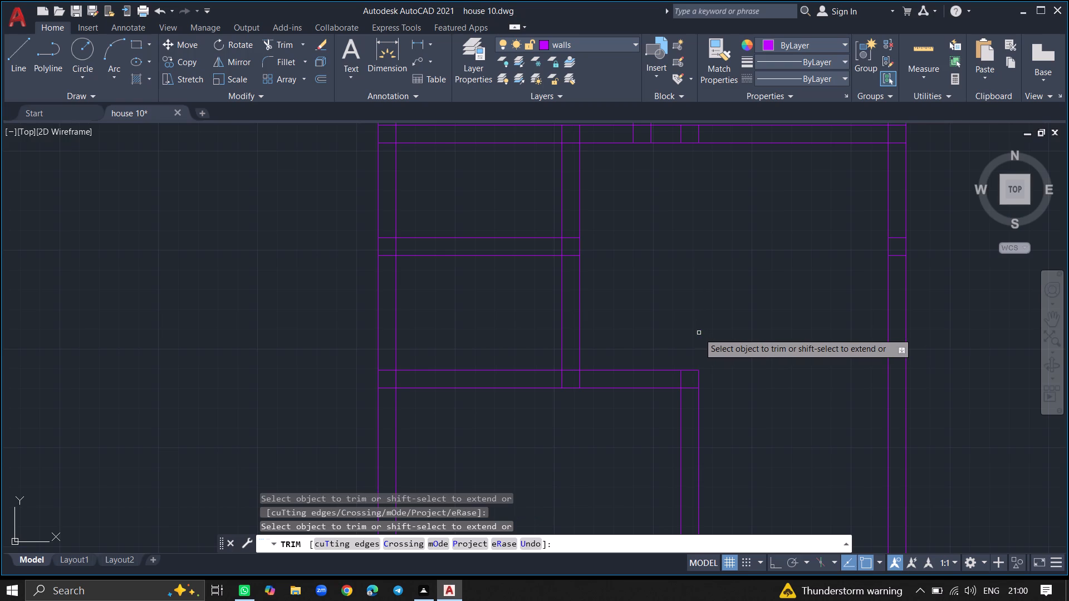
ctrl+scroll(699, 333, down, 6)
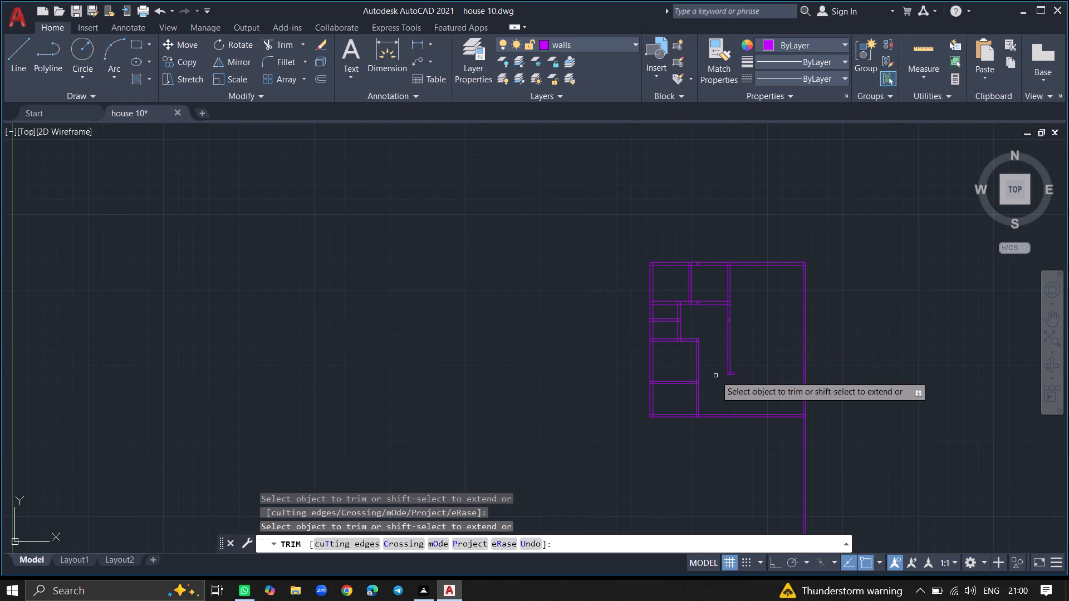
ctrl+scroll(689, 404, up, 2)
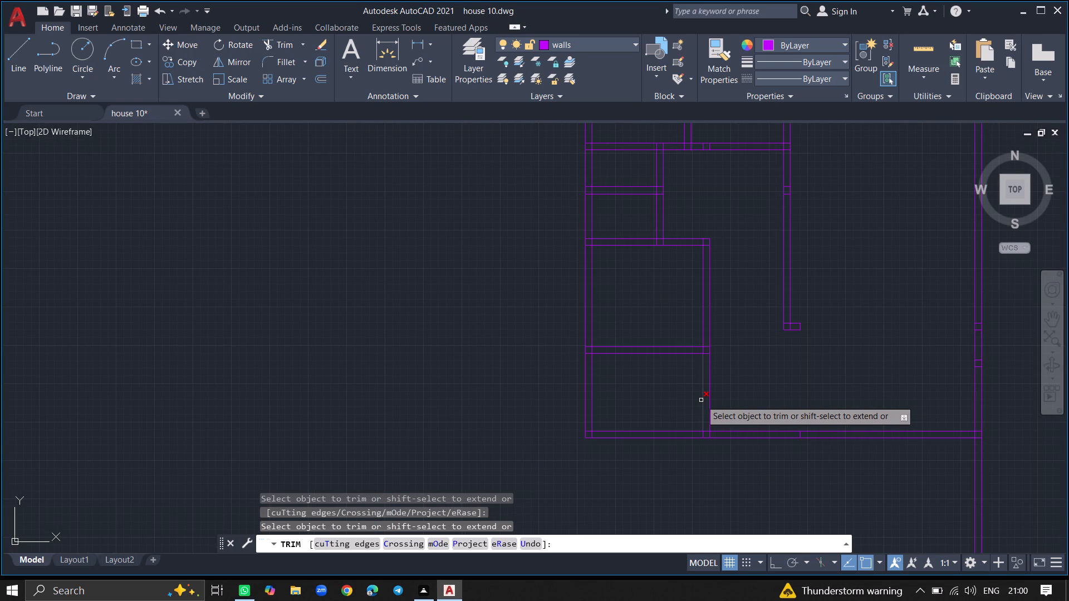
ctrl+scroll(686, 400, down, 3)
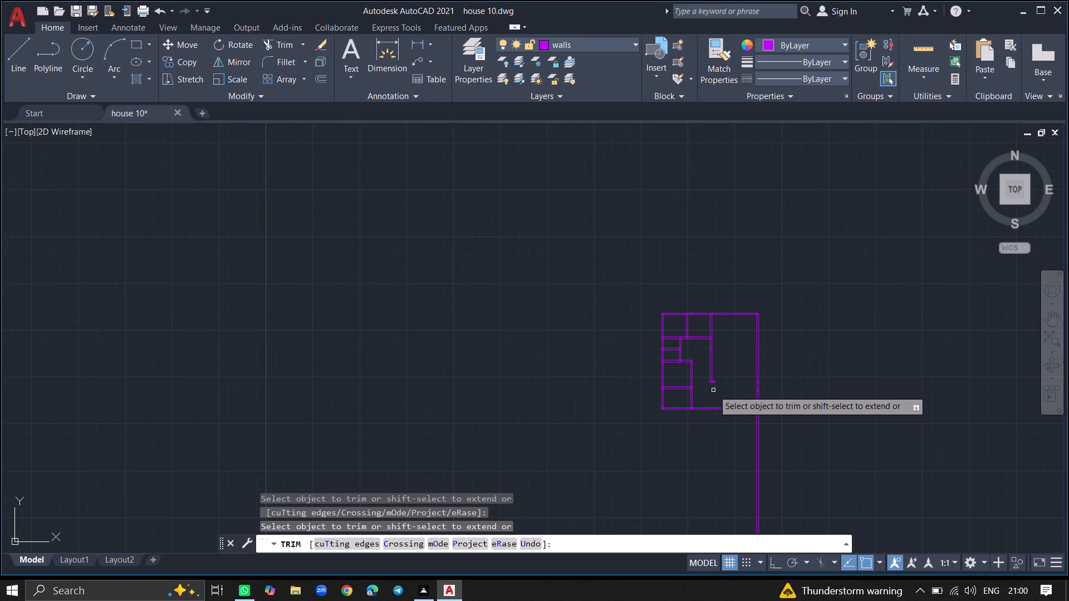
ctrl+scroll(864, 339, down, 2)
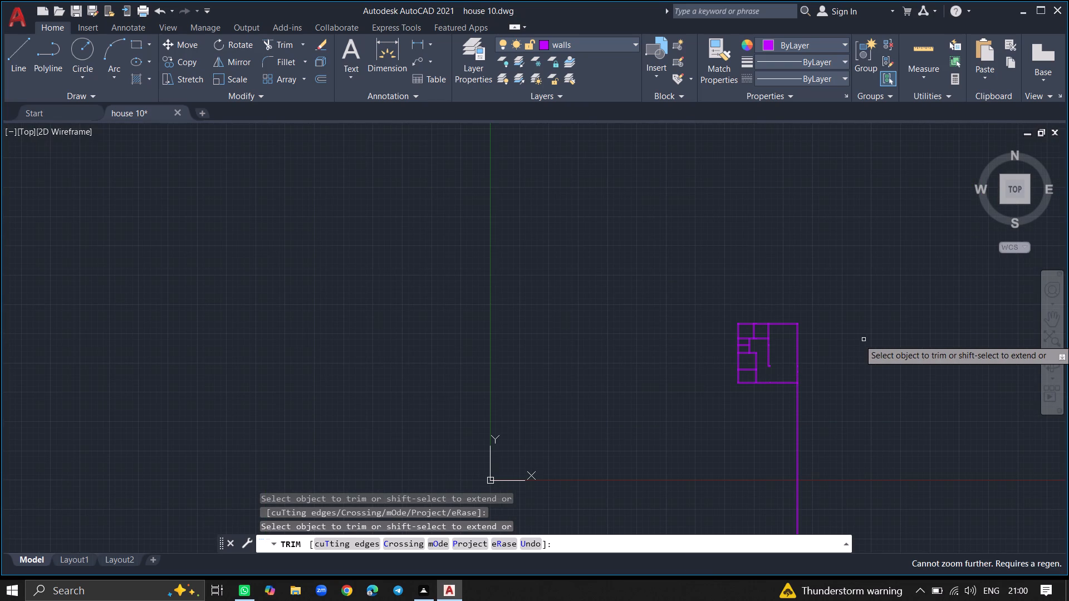
key(Escape)
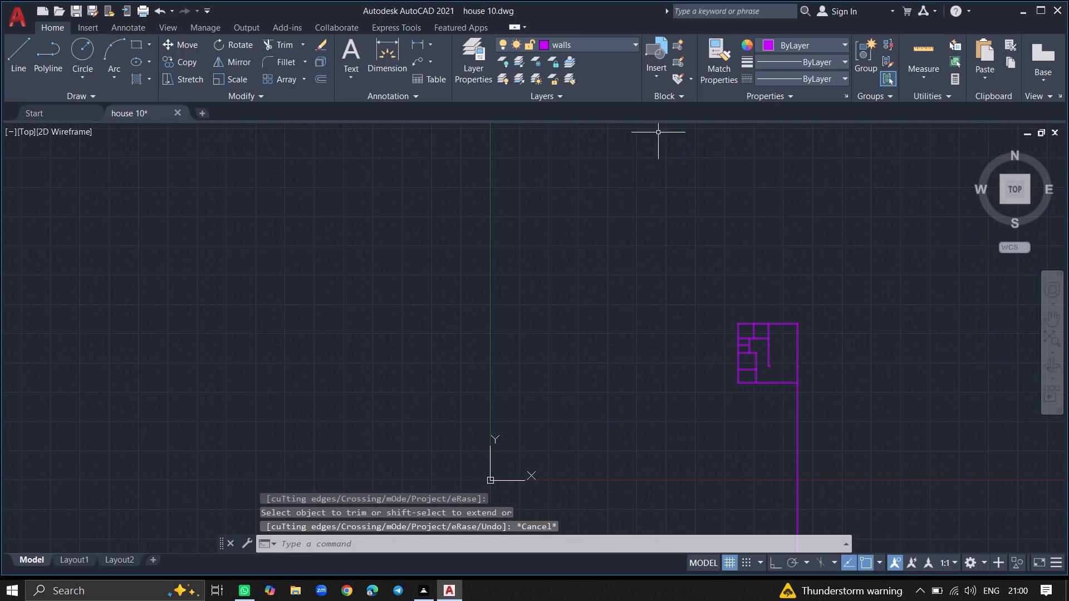
Add a vertical linear dimension in the large east room between the inner faces of the north and south exterior walls.
text(dimlin)
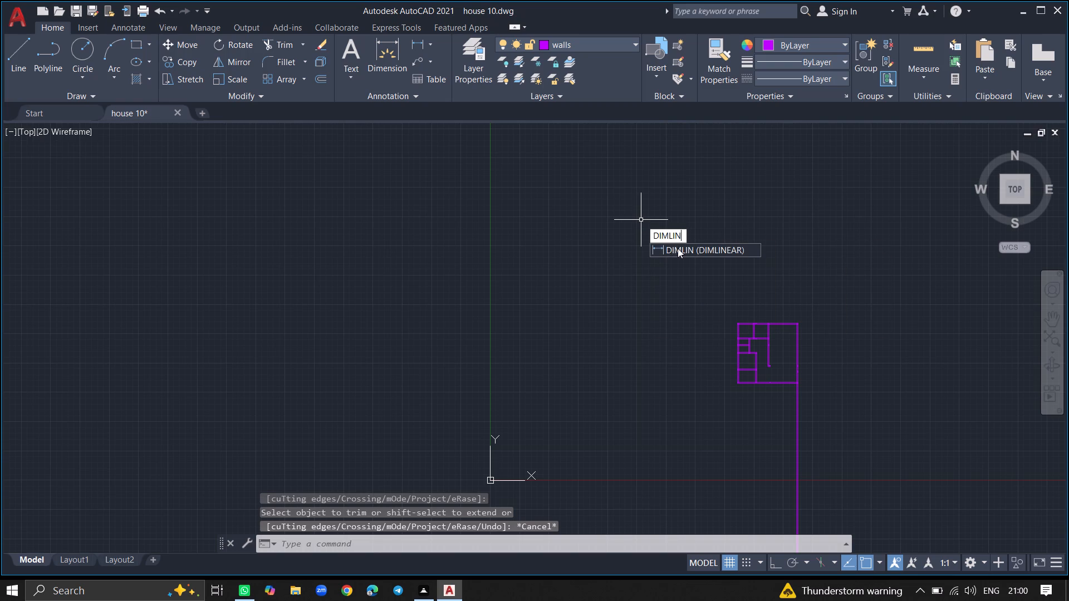
click(678, 248)
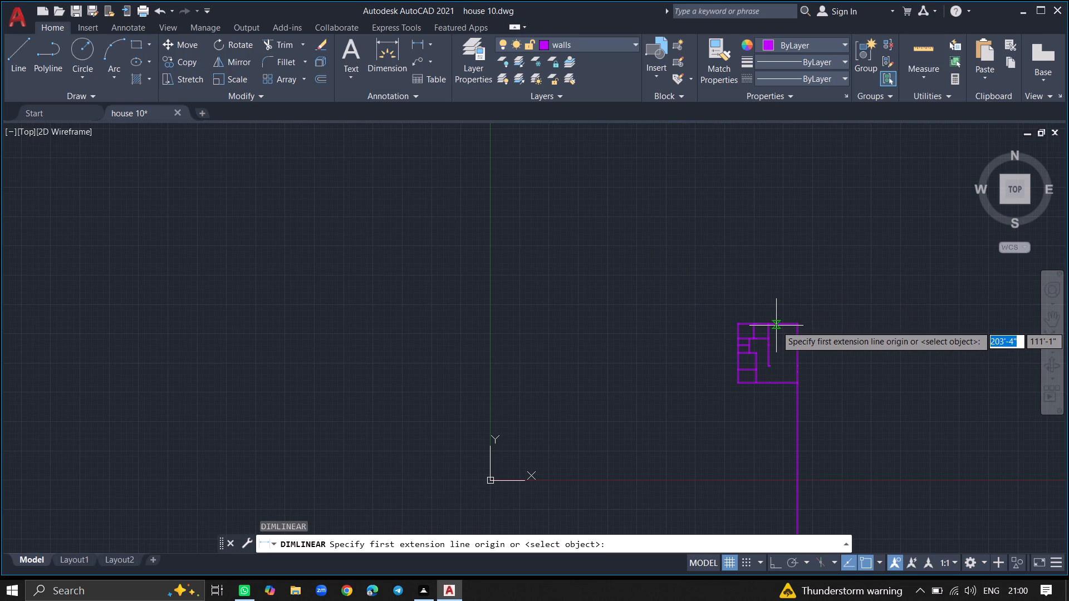
ctrl+scroll(776, 326, up, 5)
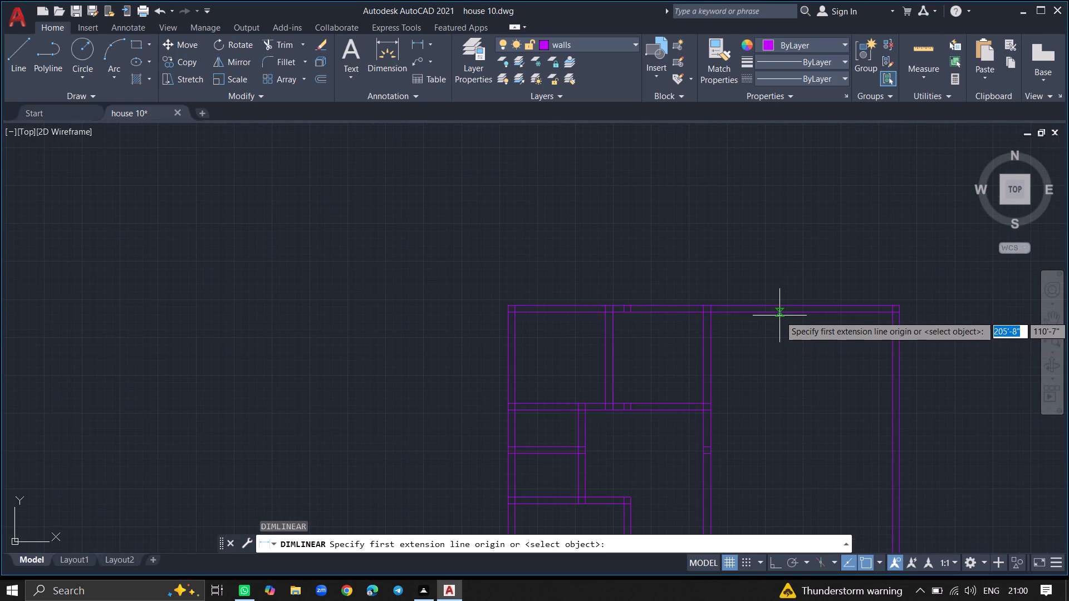
drag(781, 312, 789, 412)
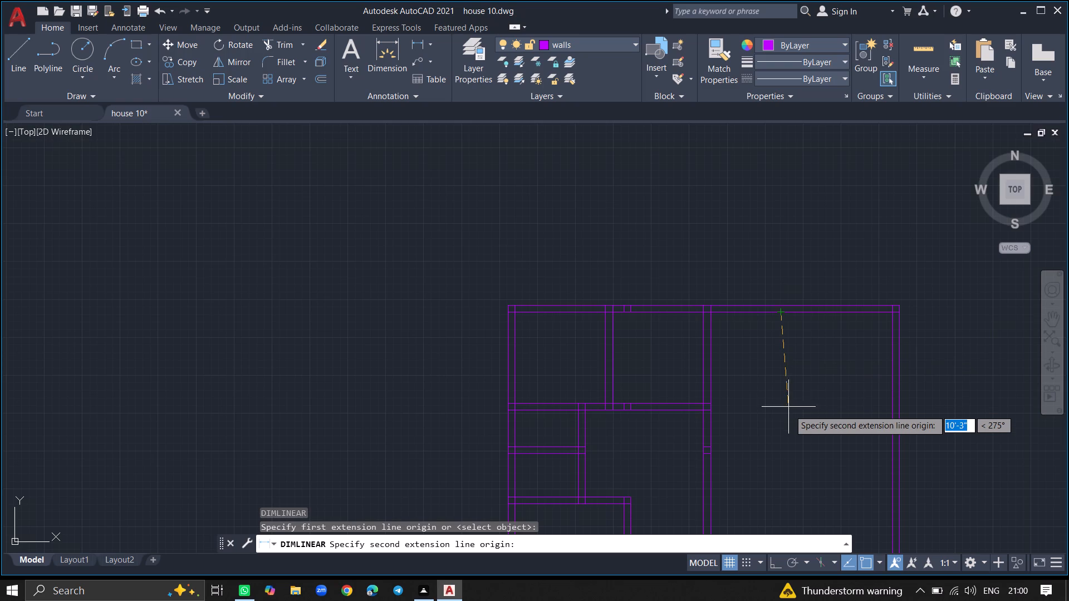
ctrl+scroll(789, 412, down, 3)
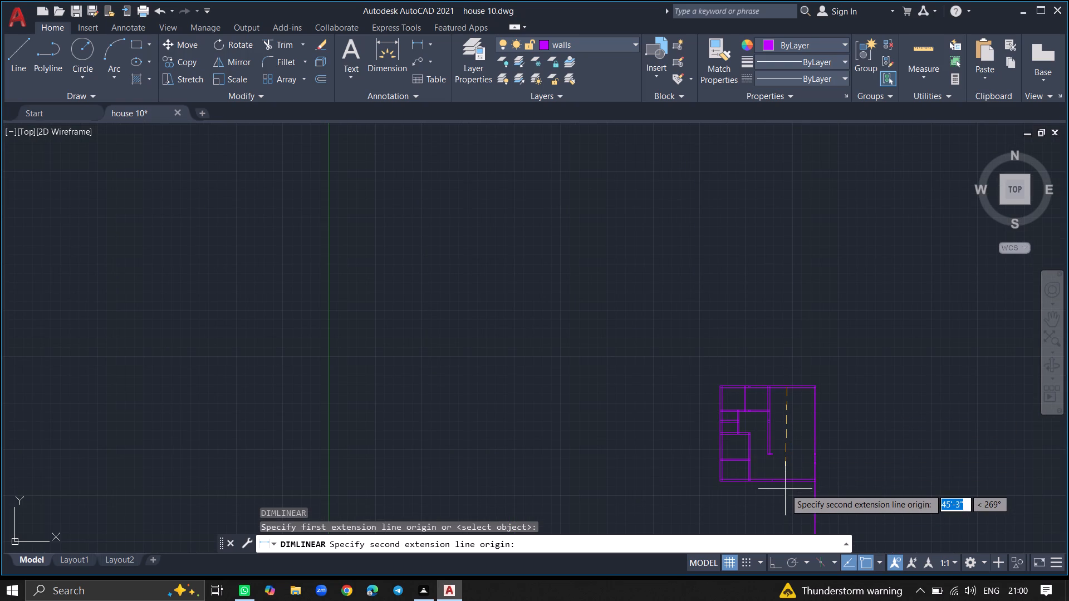
ctrl+scroll(785, 489, up, 4)
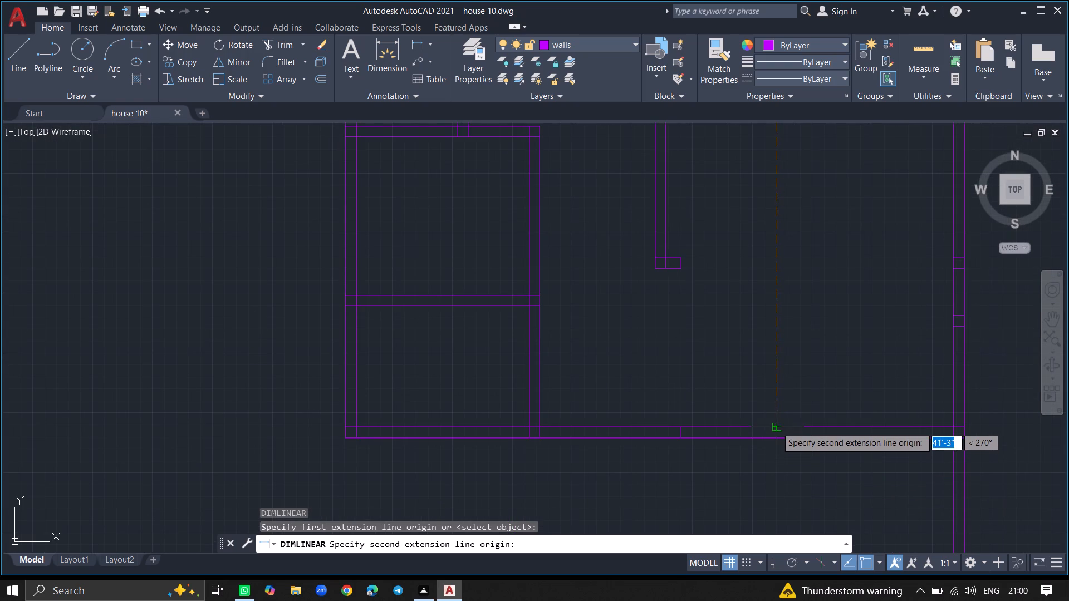
click(776, 427)
click(787, 425)
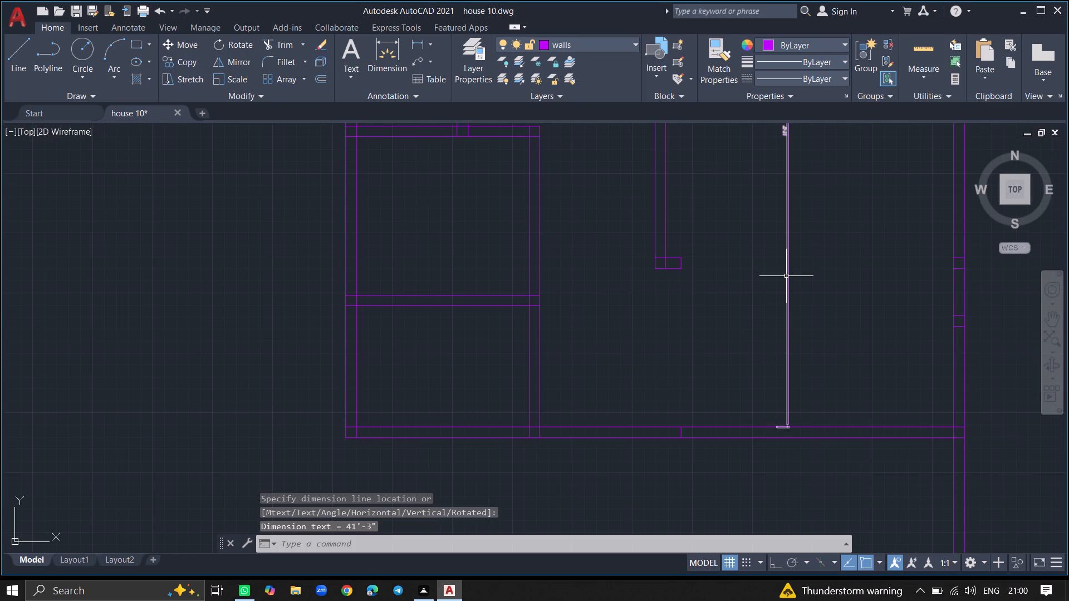
ctrl+scroll(786, 276, down, 5)
ctrl+scroll(786, 249, up, 4)
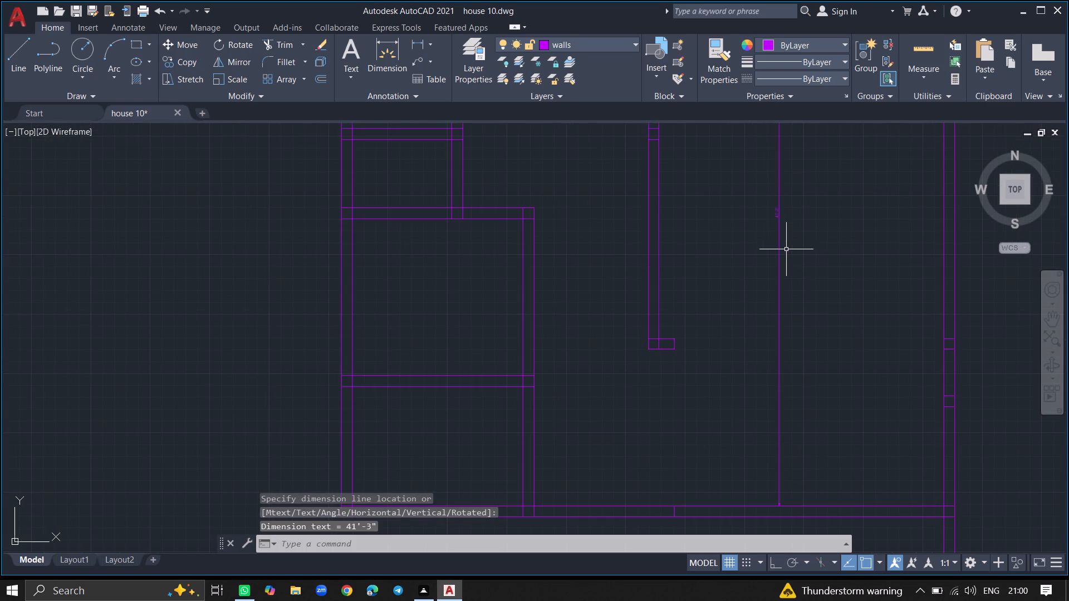
ctrl+scroll(774, 214, up, 6)
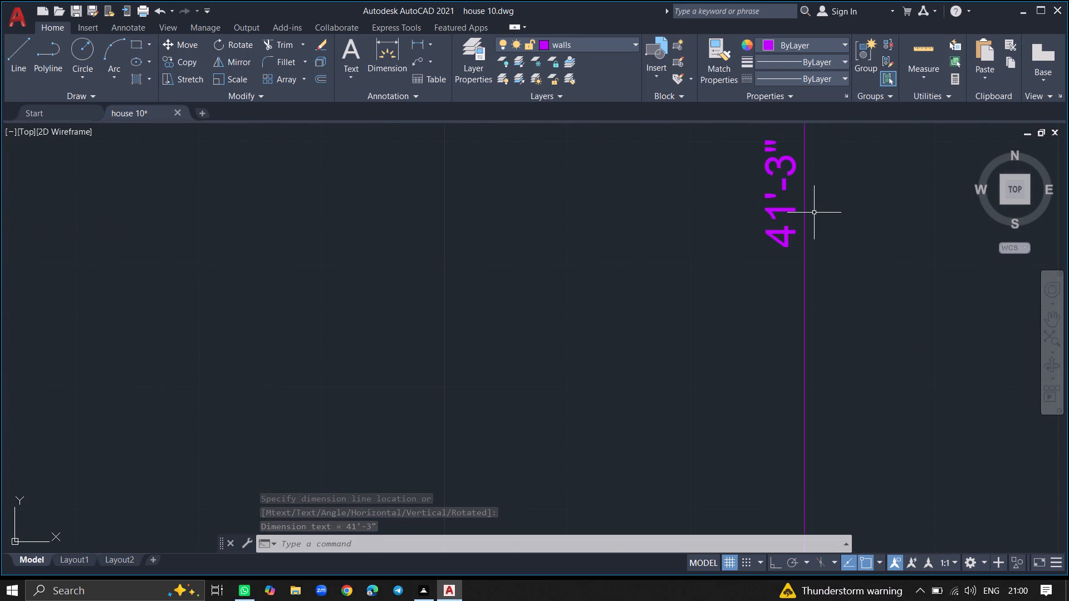
ctrl+scroll(814, 213, down, 6)
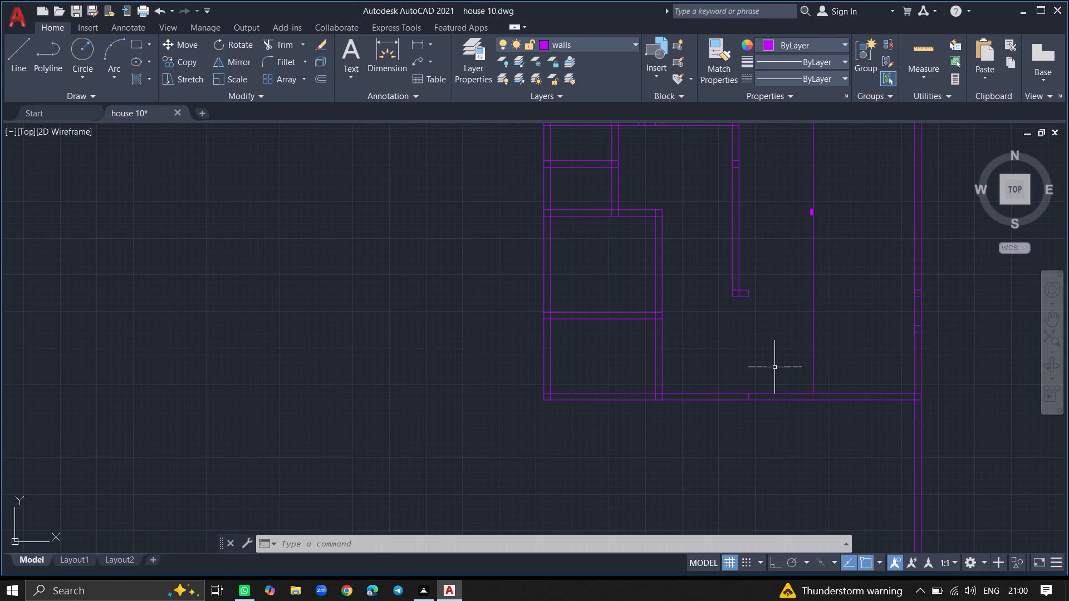
Delete the vertical linear dimension in the large east room.
click(813, 357)
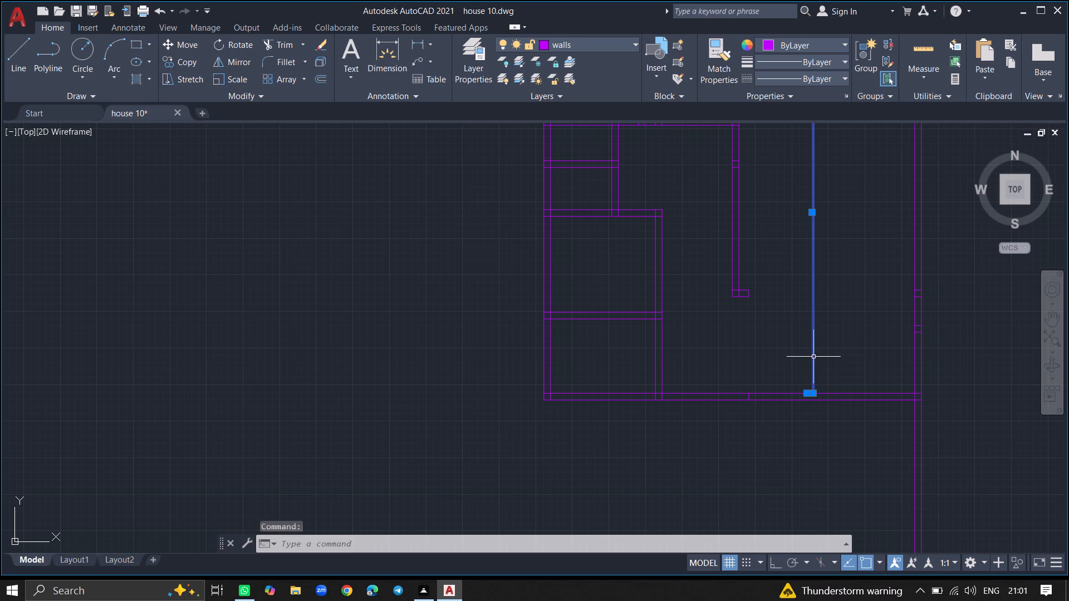
key(Delete)
Extend both lines of the southwest room's lower dividing wall east to the inner face of the east exterior wall.
text(ex)
key(Return)
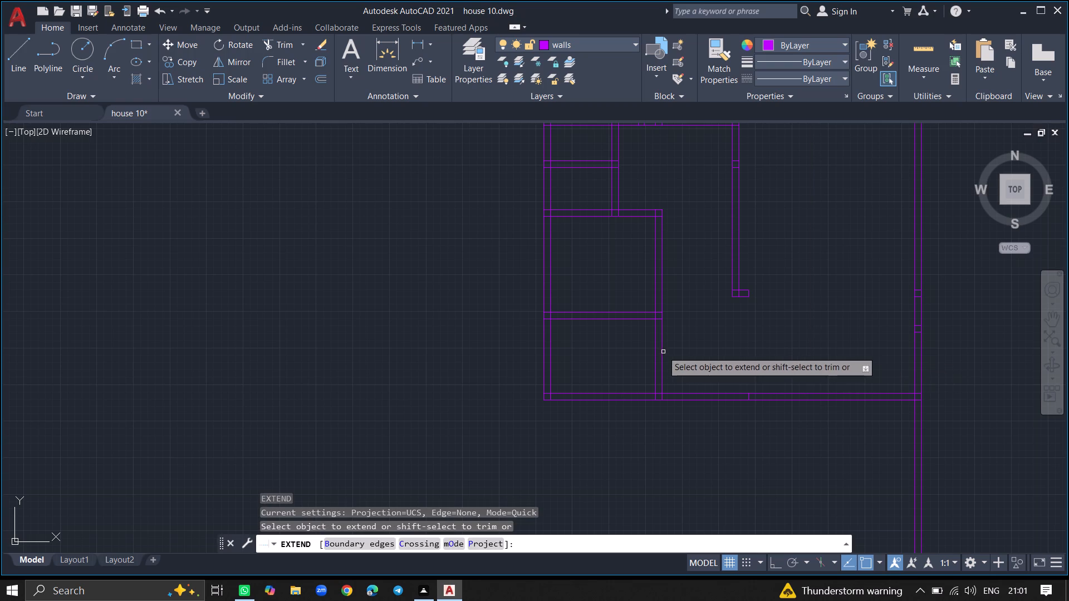
click(660, 321)
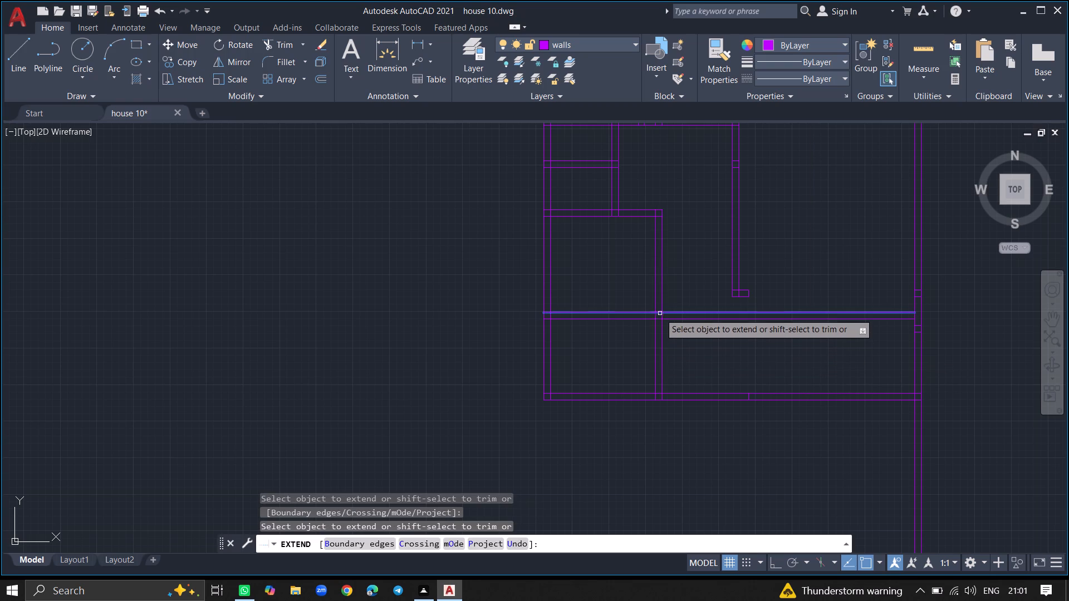
click(659, 312)
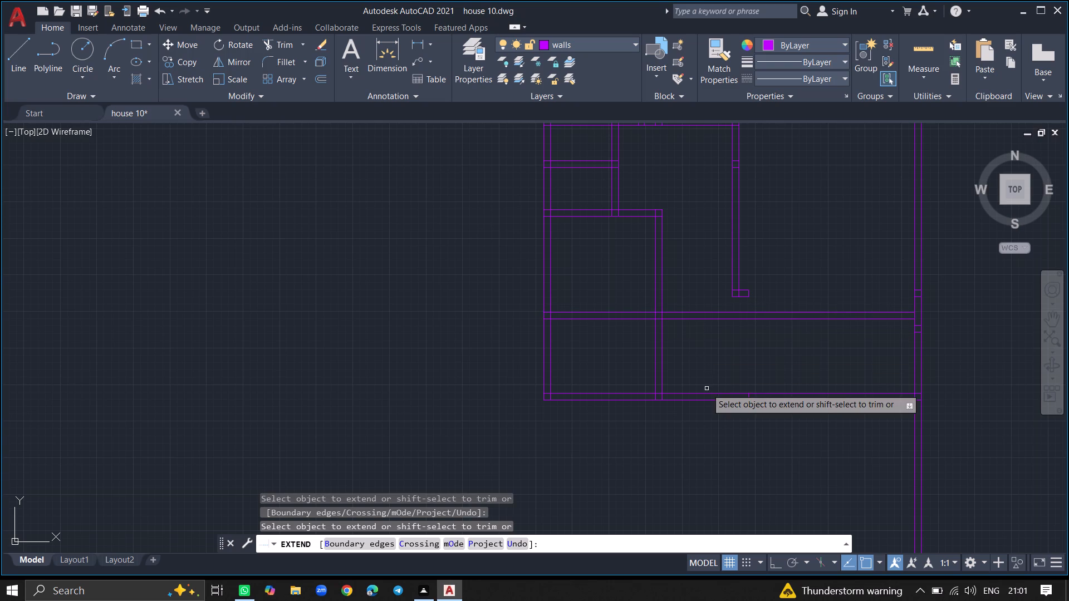
key(Return)
Trim both lines of the interior vertical wall and of the west exterior wall below the extended horizontal wall.
text(trim)
key(Return)
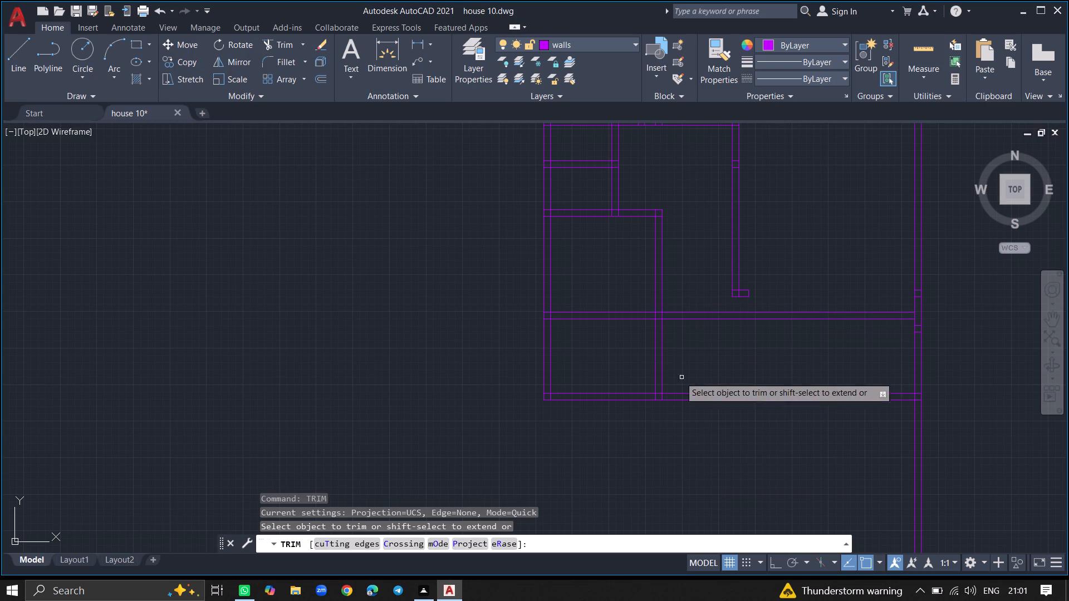
click(661, 371)
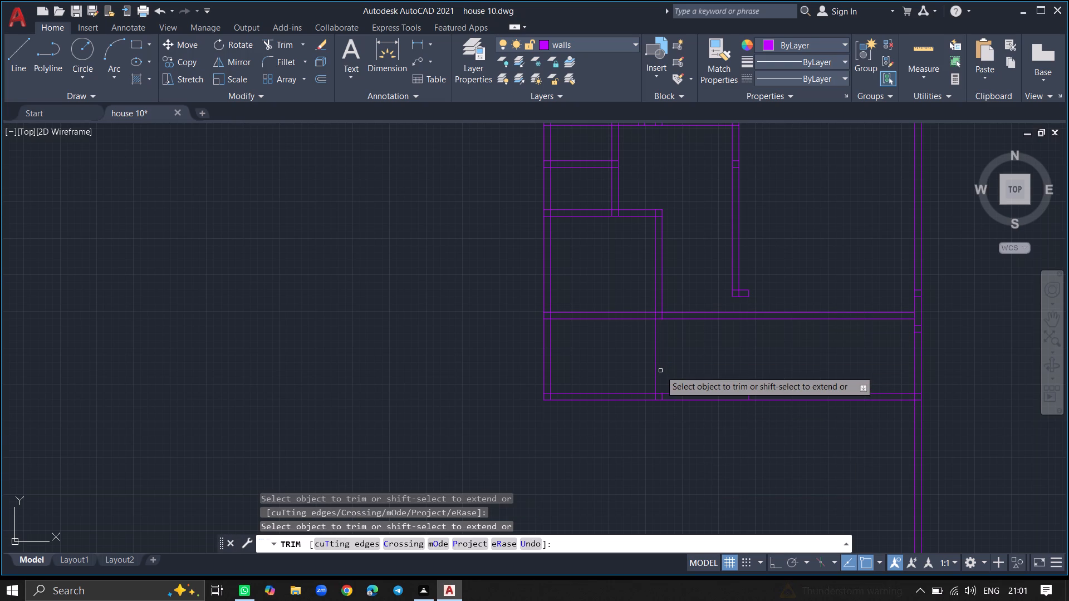
click(656, 371)
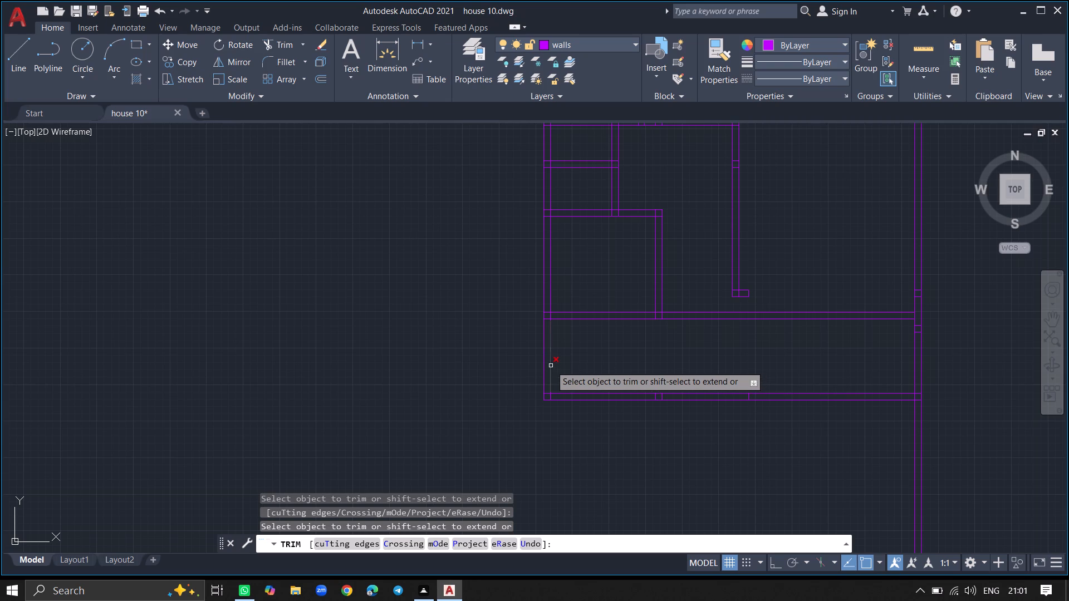
click(551, 365)
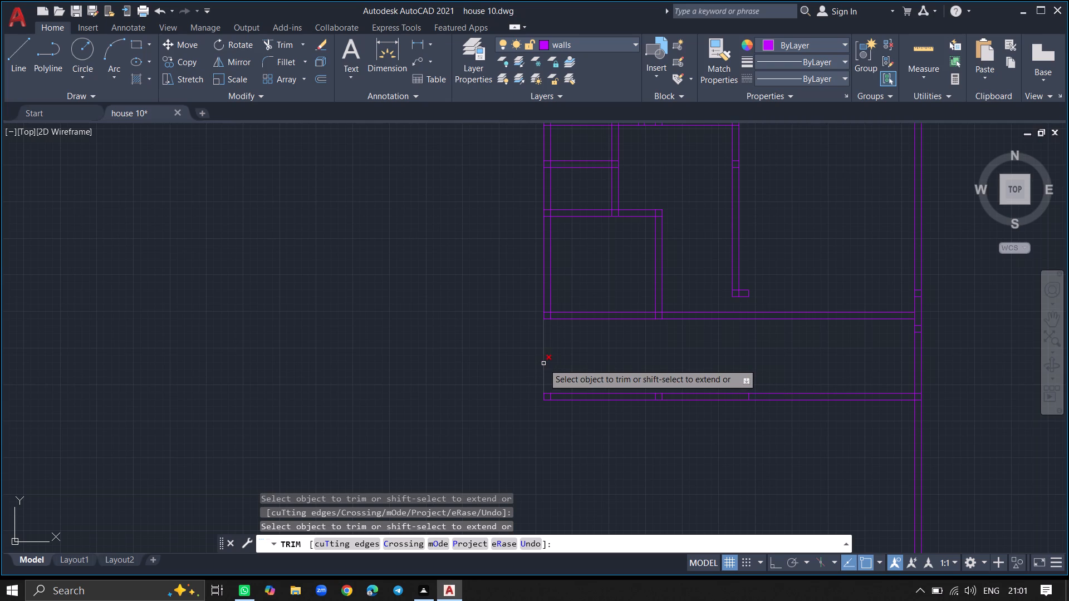
click(543, 363)
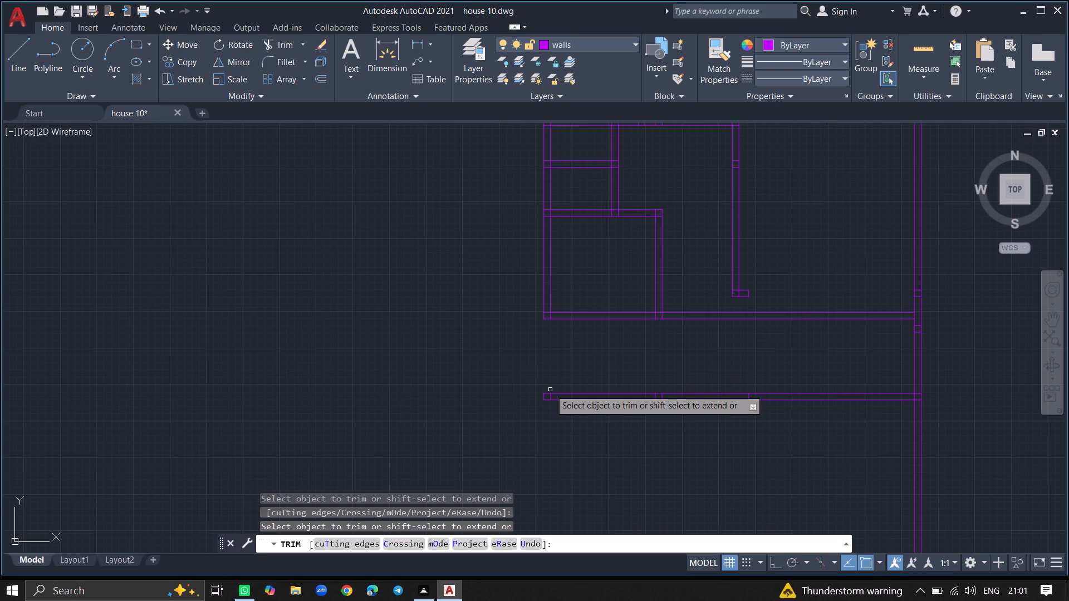
Trim away the old south exterior wall west of the east wall, including both faces, its west end and its short cross lines.
click(545, 396)
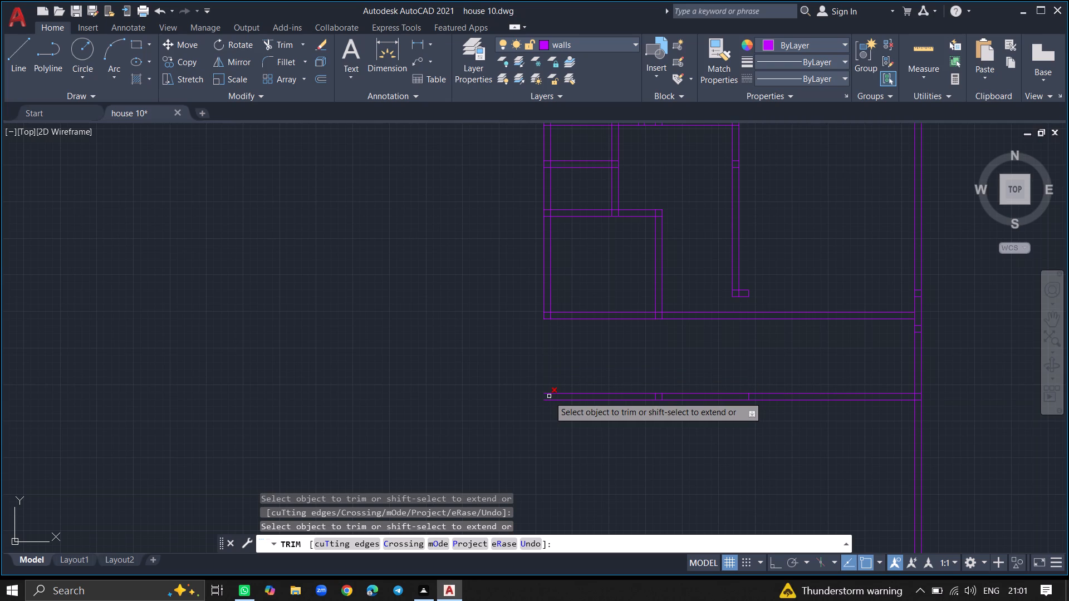
click(549, 396)
click(549, 392)
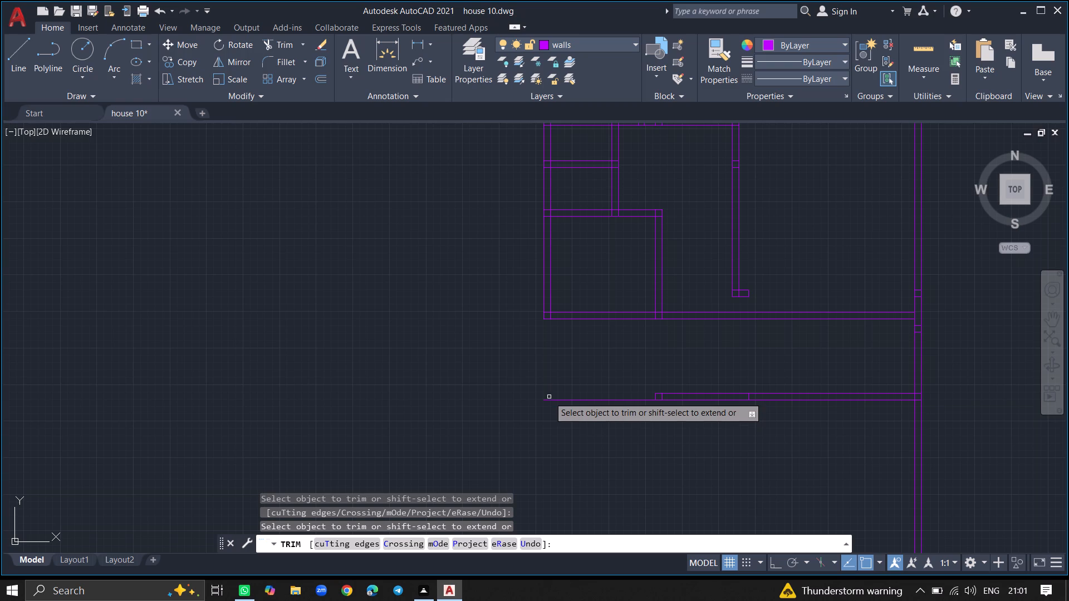
click(549, 399)
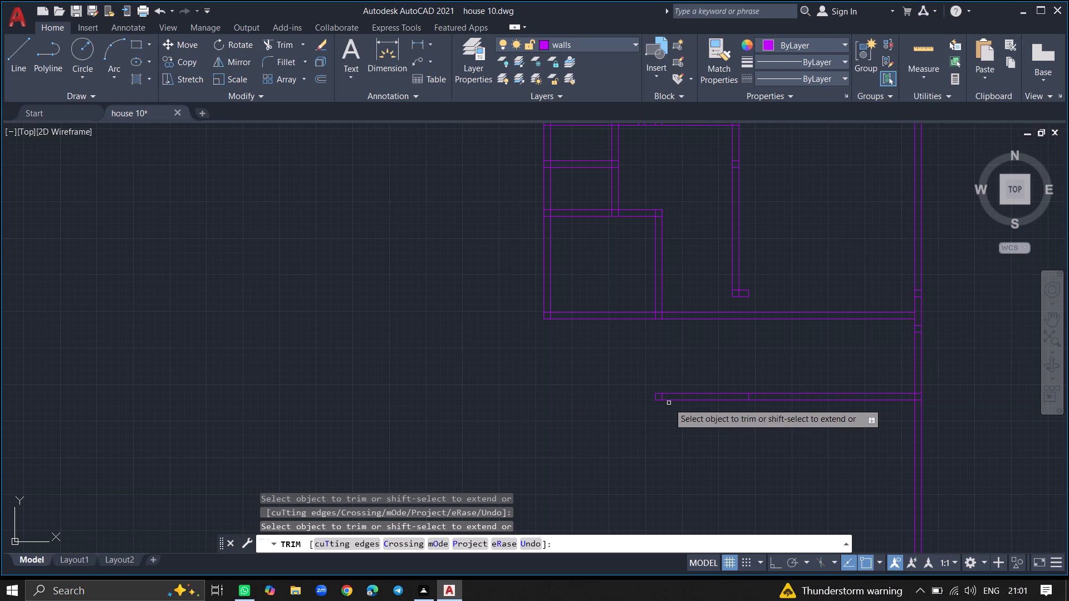
click(669, 401)
click(670, 394)
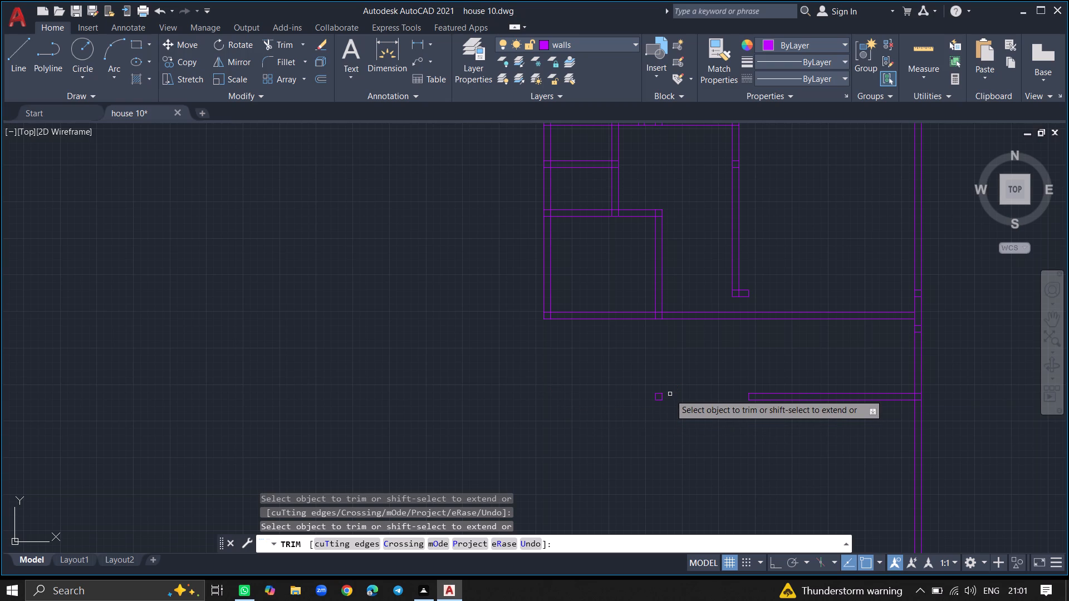
click(661, 395)
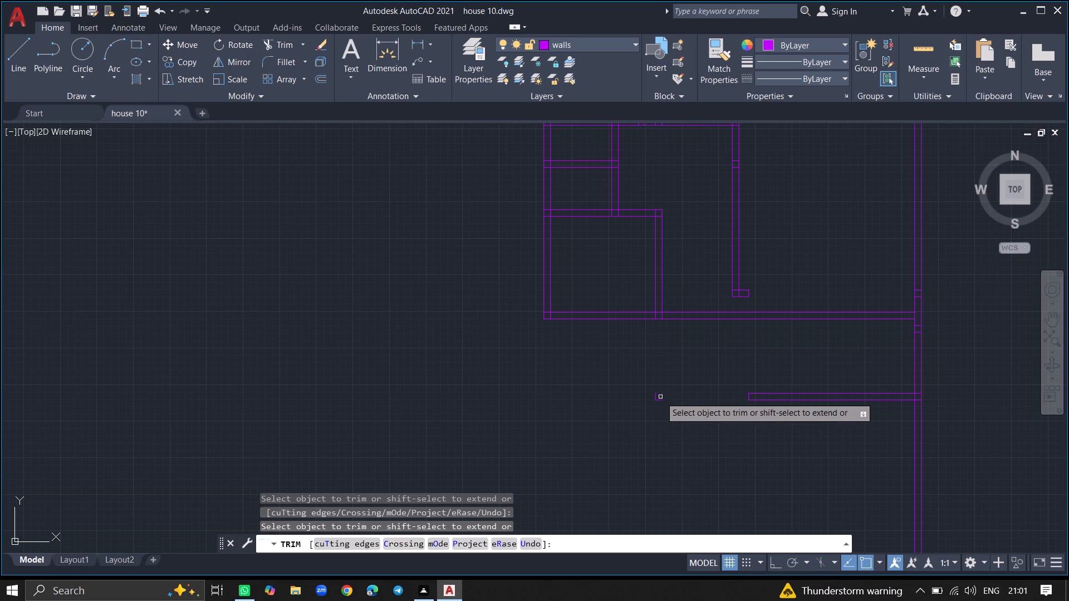
click(658, 400)
click(658, 397)
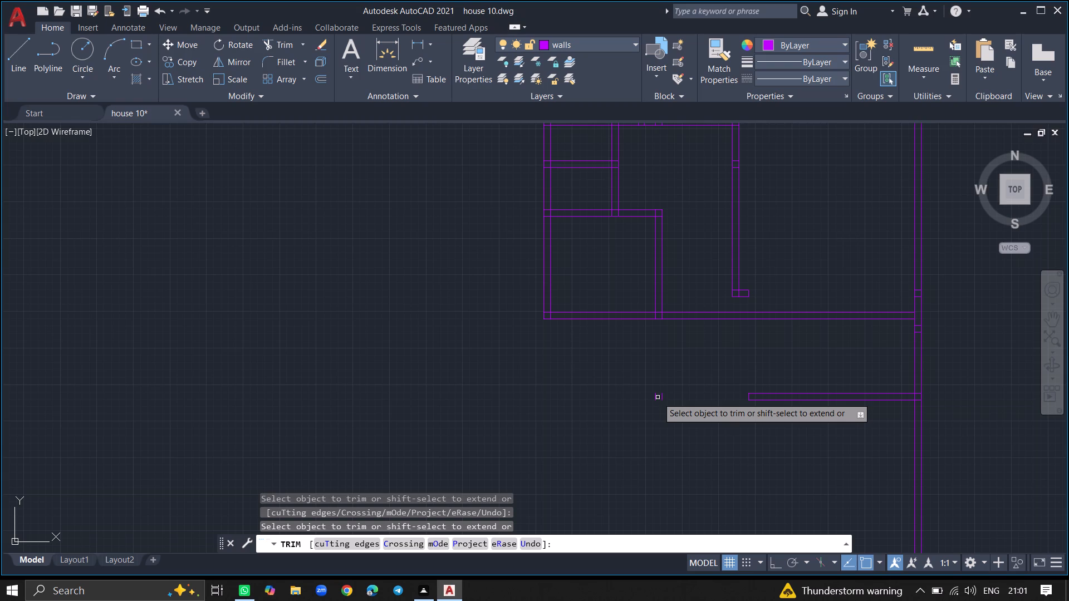
click(661, 397)
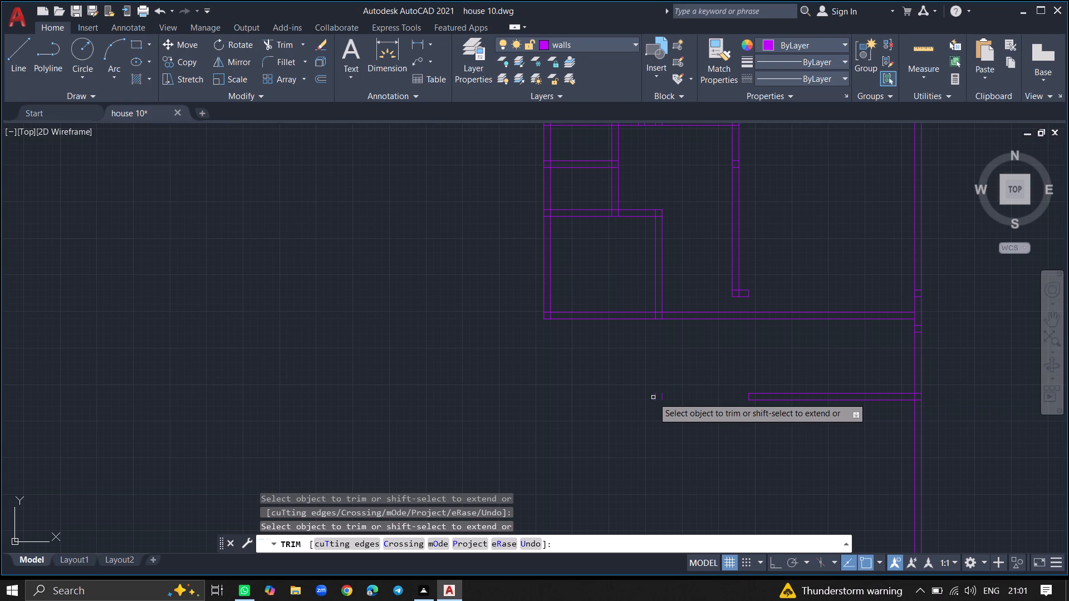
click(654, 396)
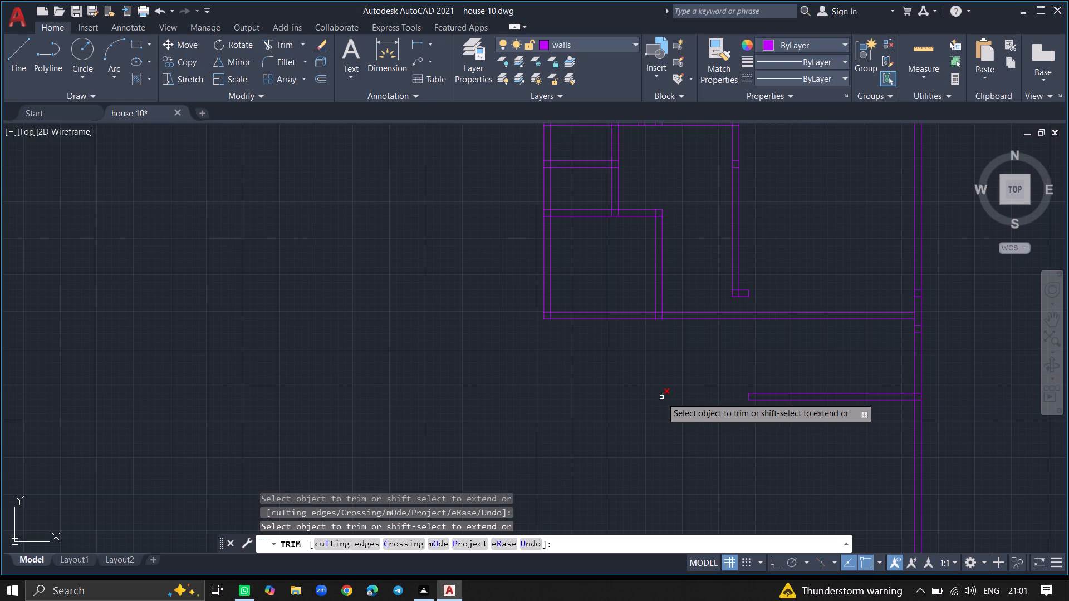
click(661, 397)
click(767, 401)
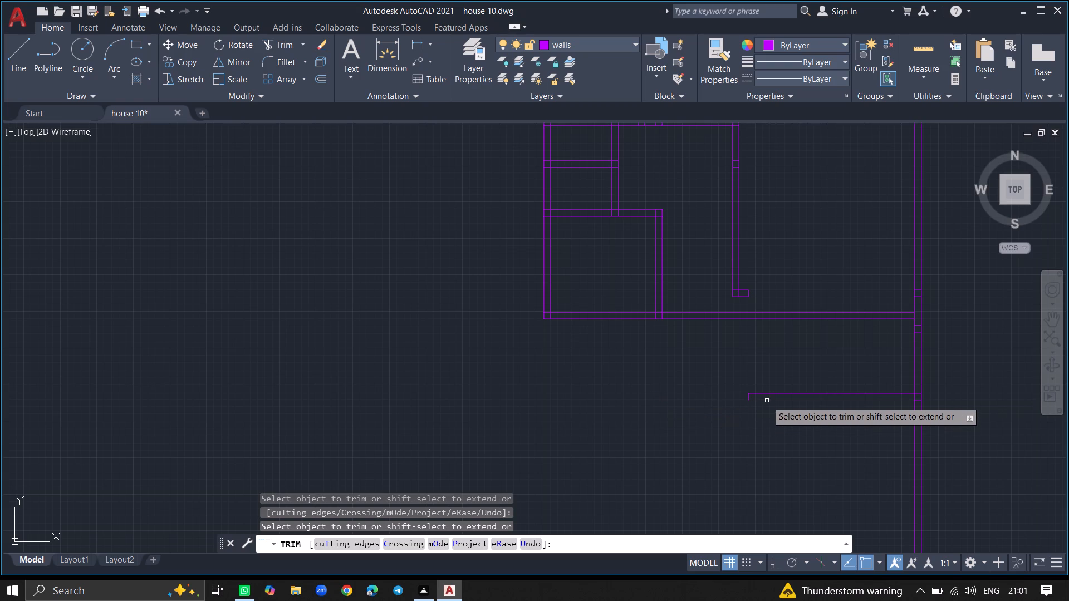
click(767, 394)
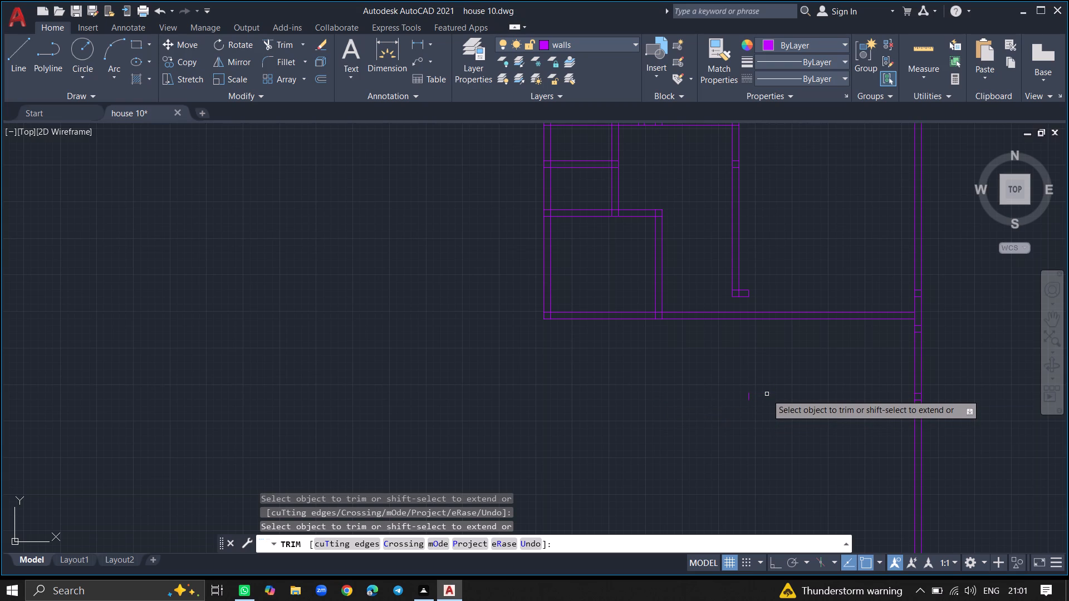
click(749, 397)
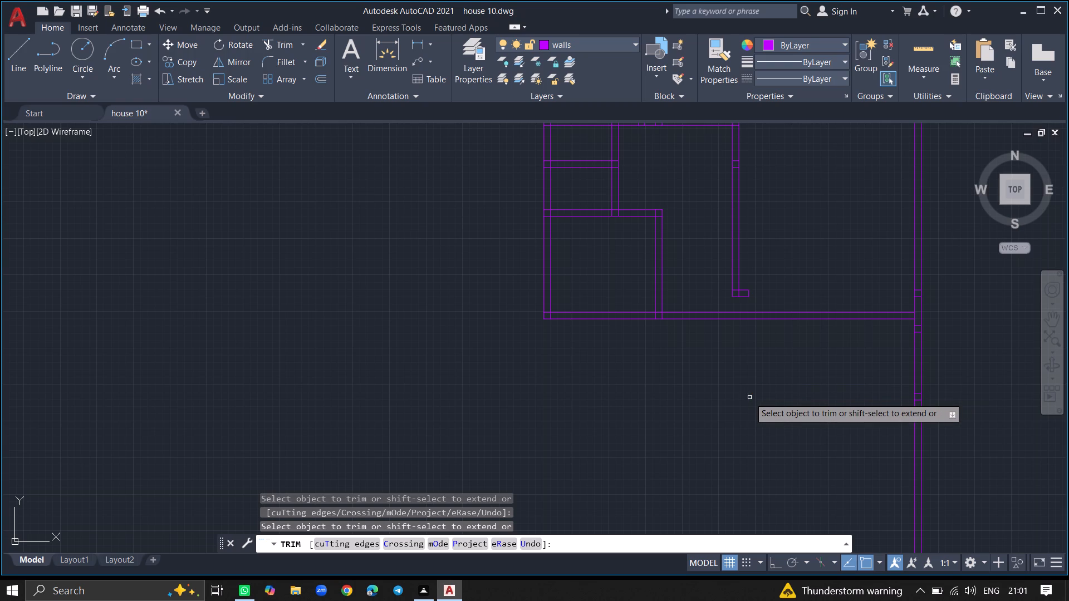
key(Escape)
Extend both lines of the new south wall to the outer face of the east exterior wall.
text(ex)
key(Return)
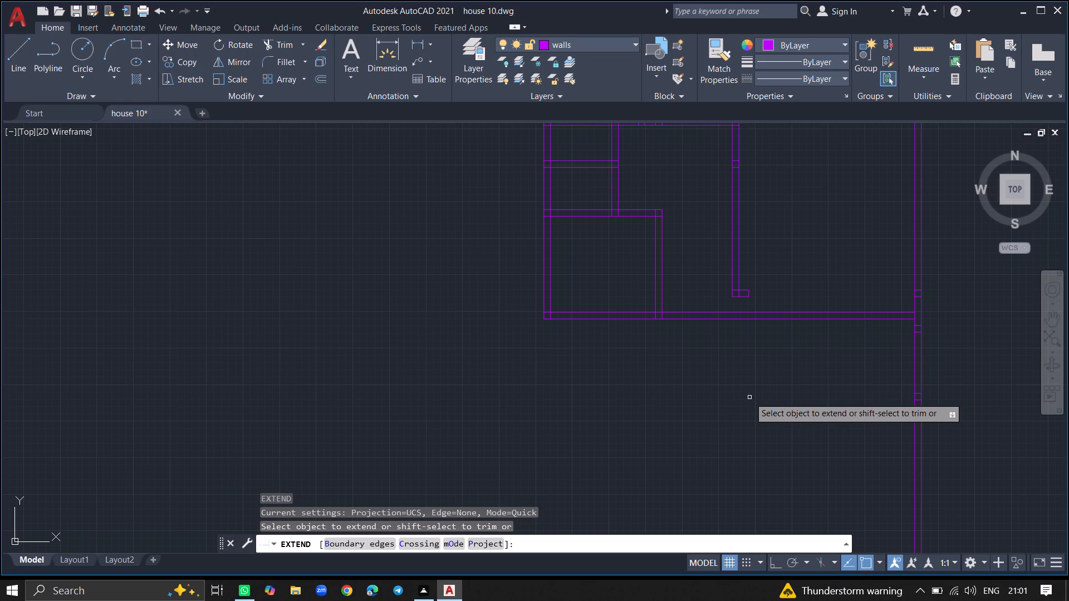
click(860, 318)
click(860, 312)
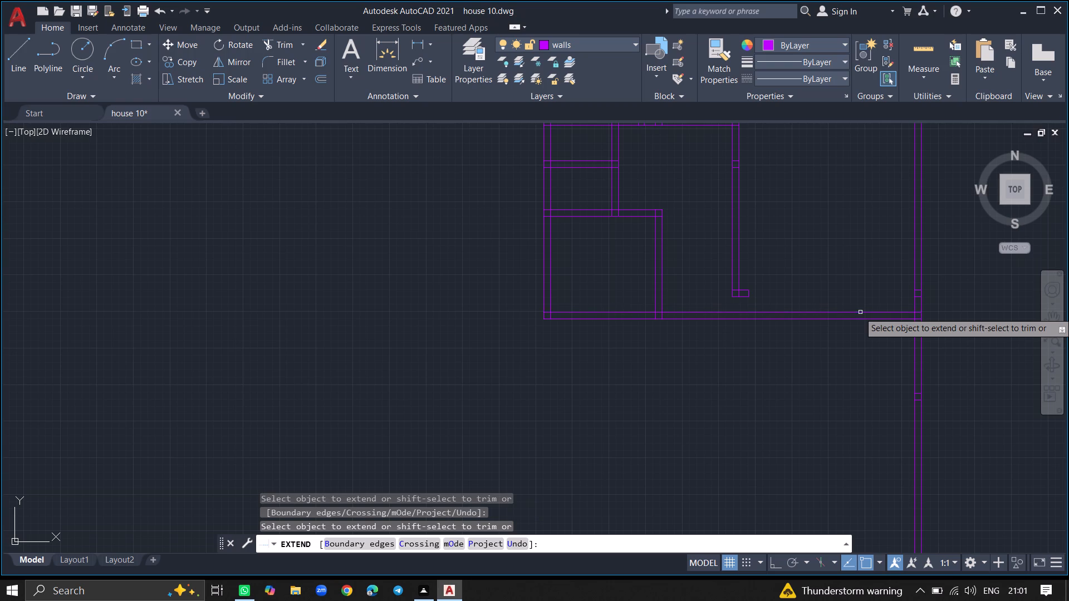
key(Return)
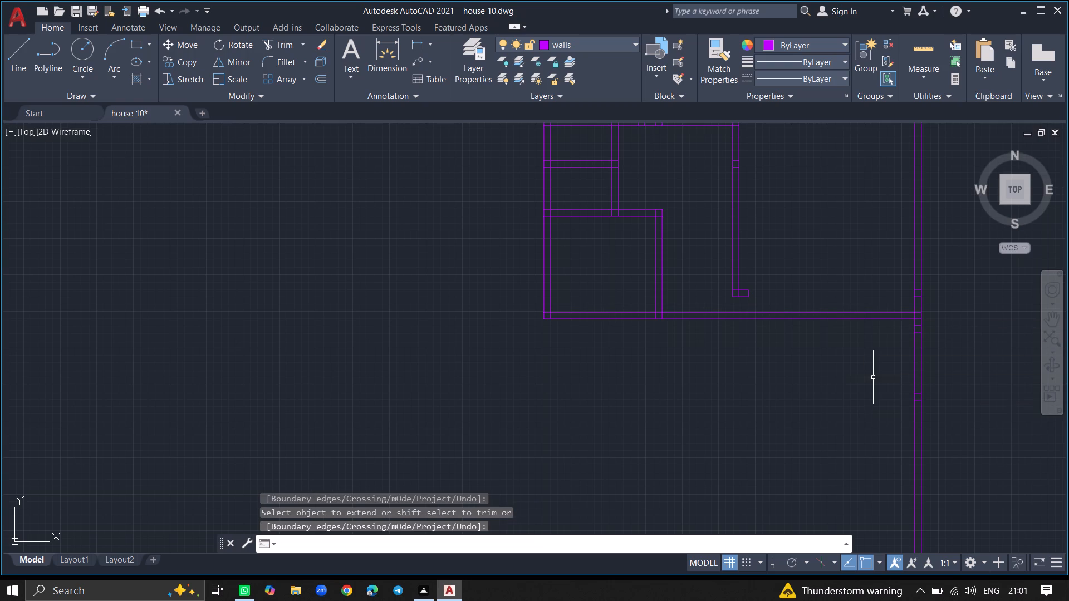
Trim away the east exterior wall's lines and cross lines from just below the new south wall downward.
text(trim)
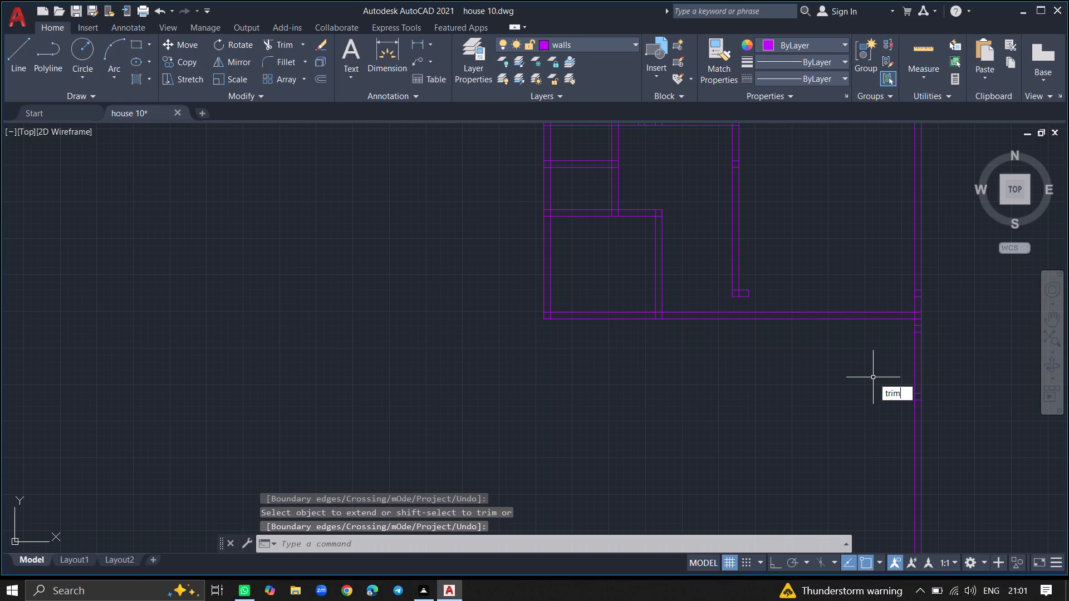
key(Return)
click(943, 373)
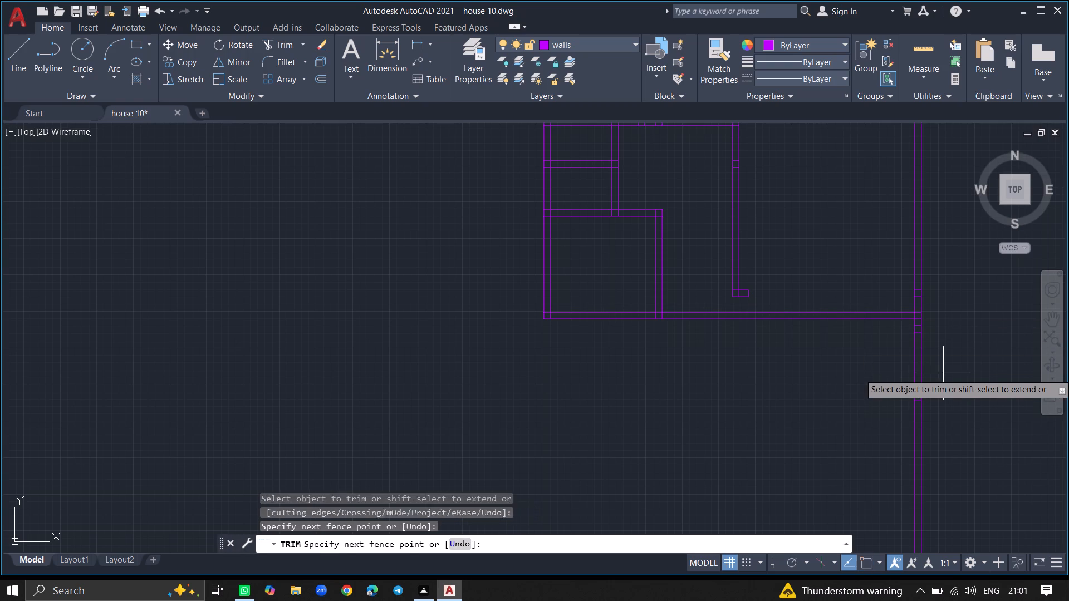
click(902, 390)
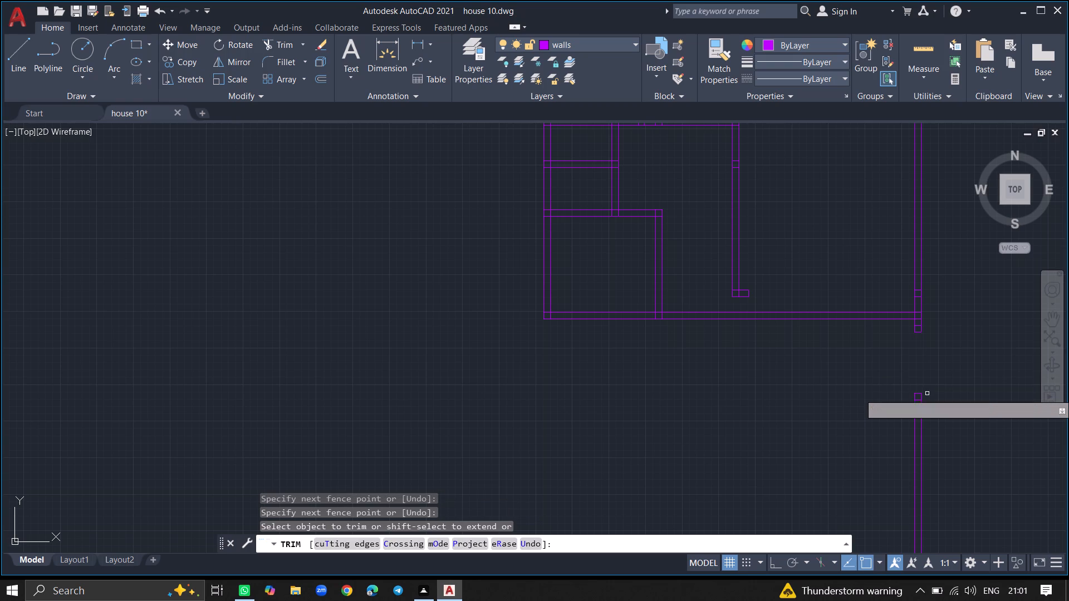
click(922, 393)
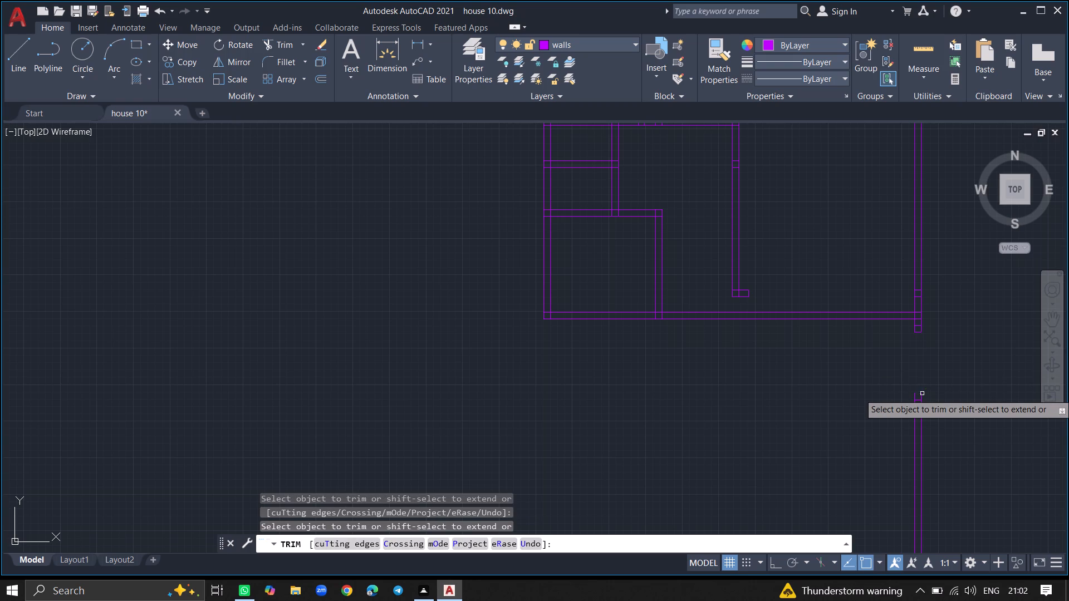
click(919, 401)
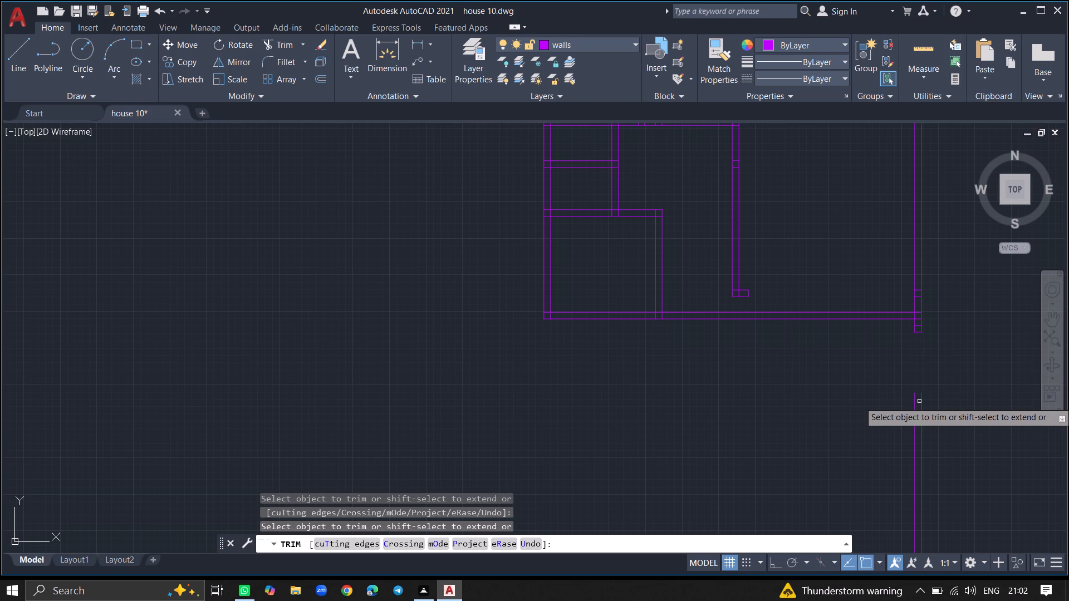
click(922, 401)
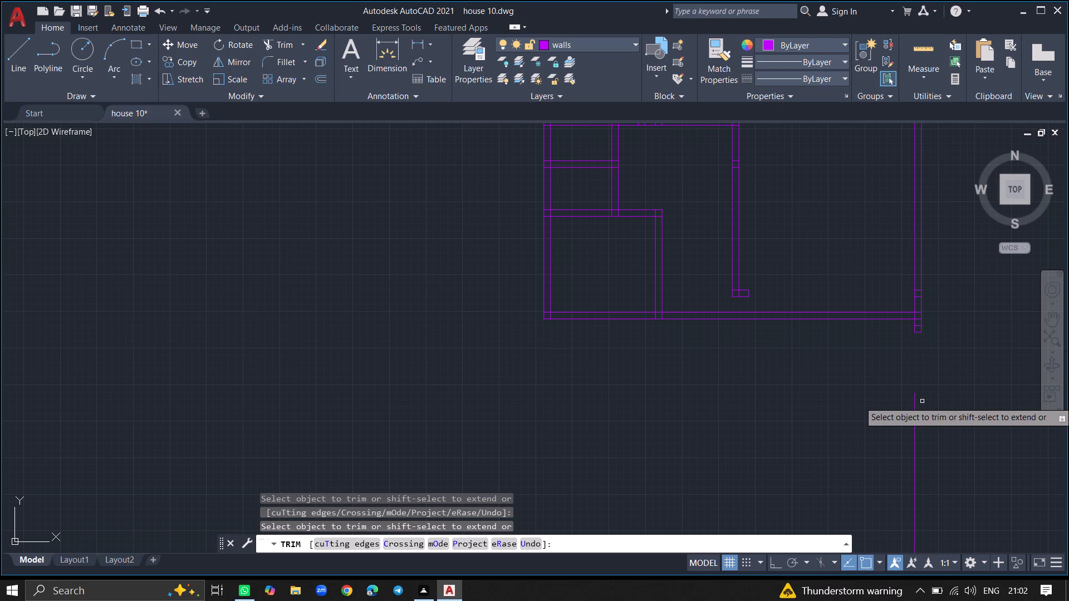
click(915, 401)
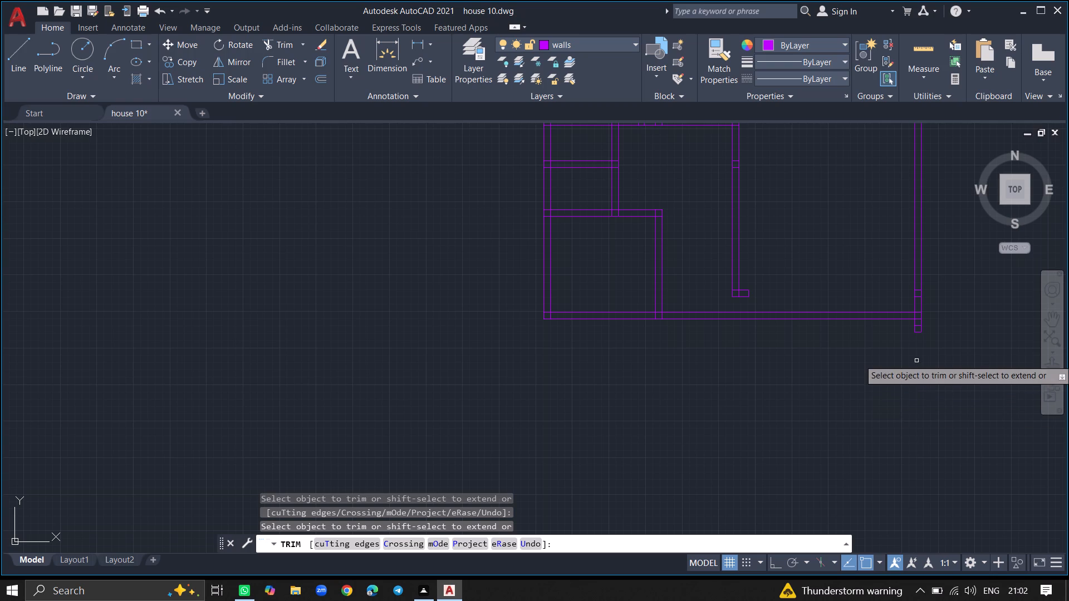
Trim the leftover stub and short cross lines of the east exterior wall below the new southeast corner.
ctrl+scroll(921, 340, up, 2)
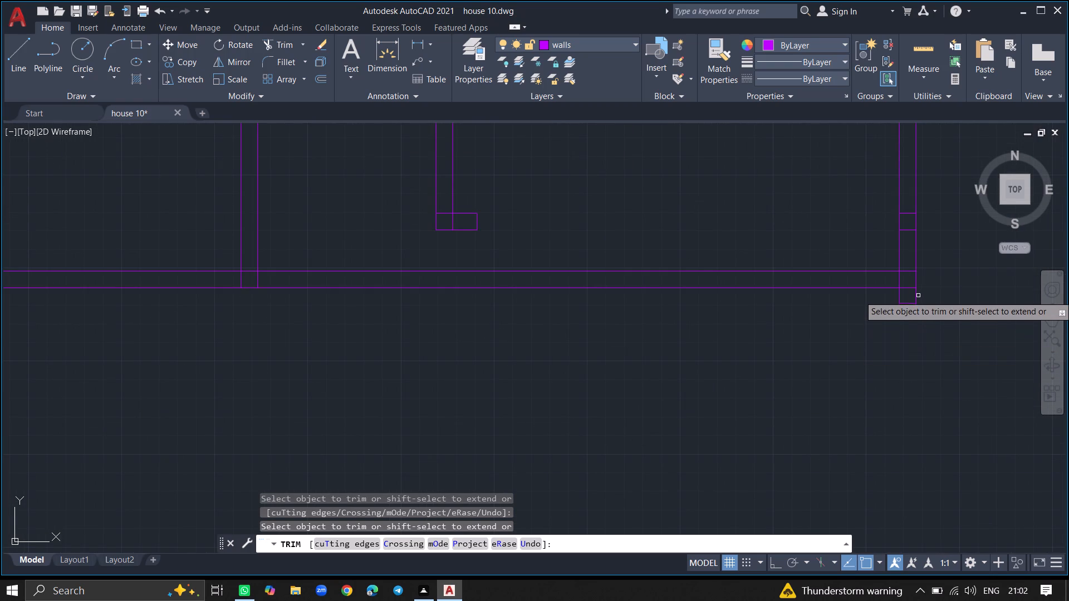
click(916, 298)
click(914, 304)
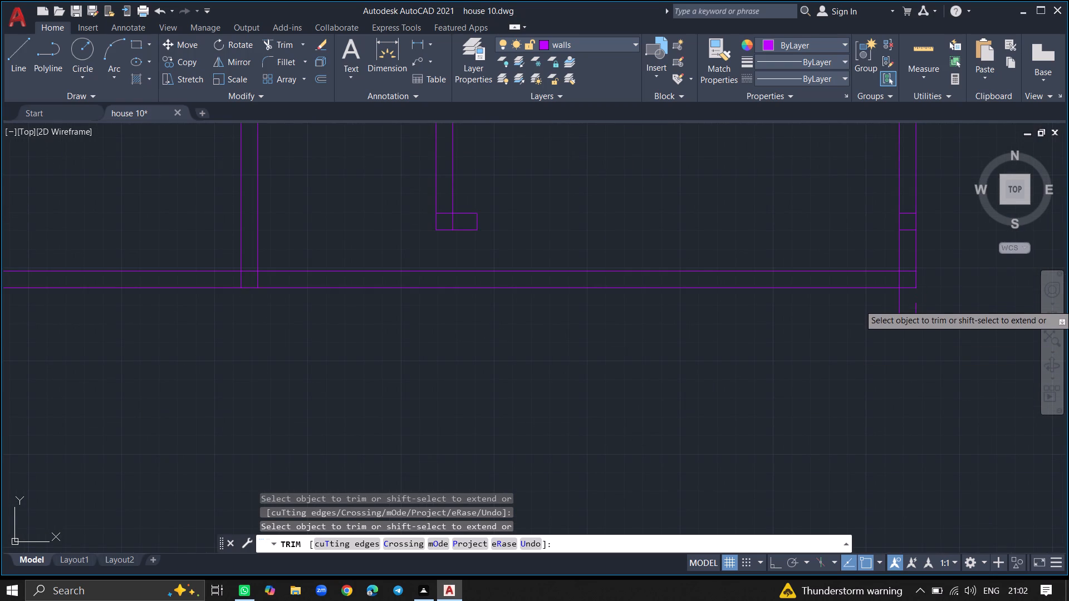
click(899, 304)
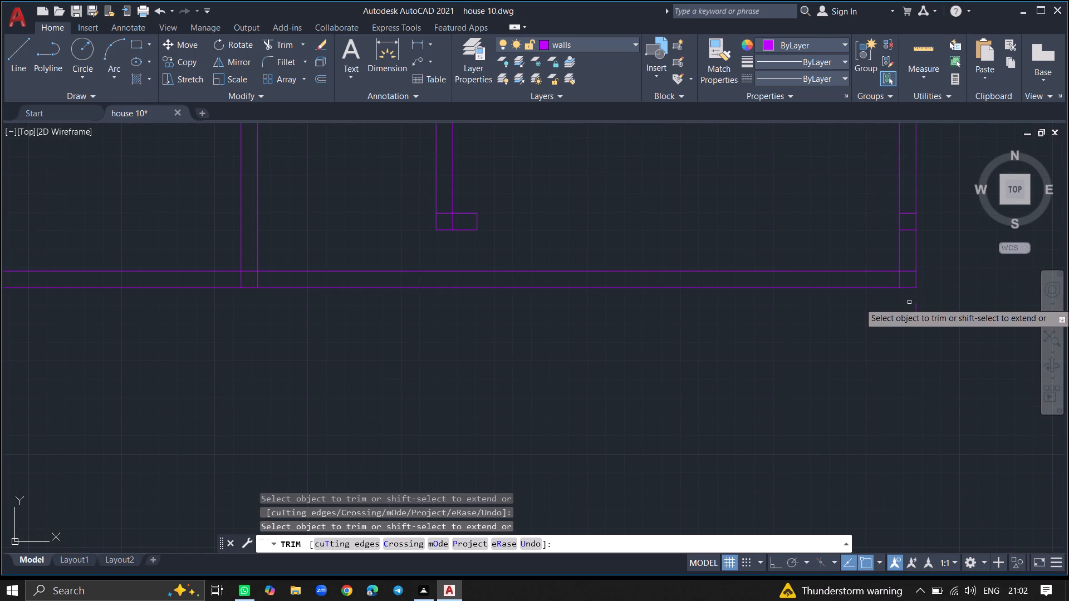
click(916, 305)
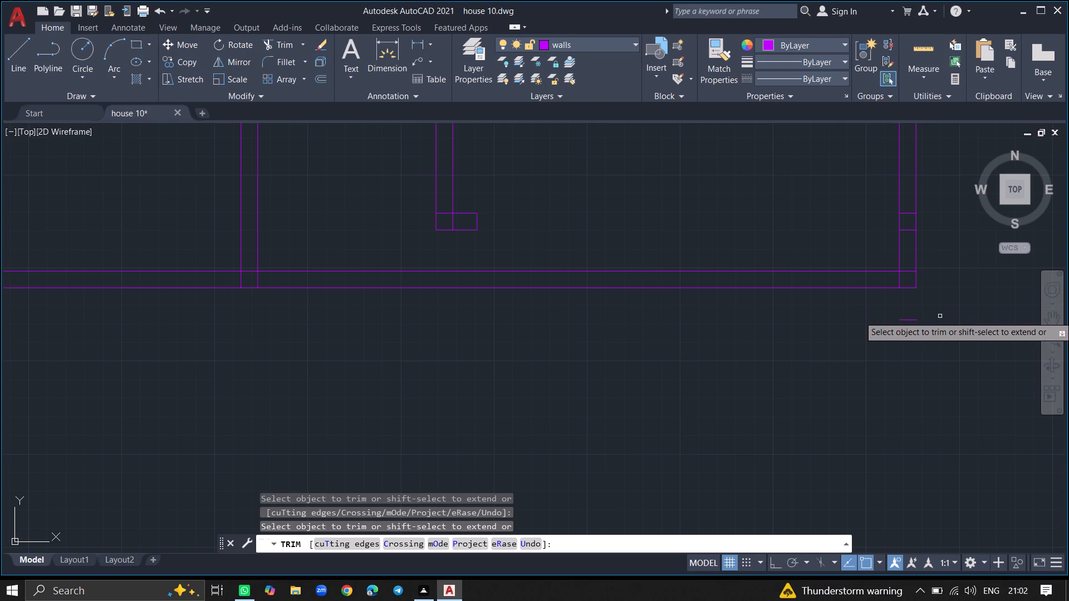
click(916, 318)
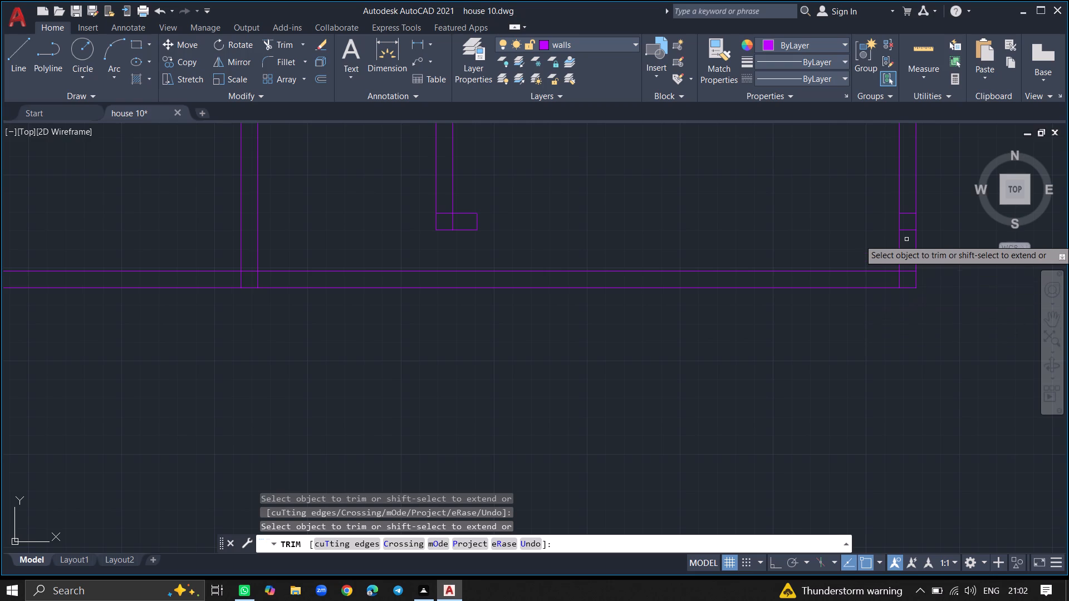
Trim away the two remaining short cross lines of the east exterior wall just above the new southeast corner.
click(906, 231)
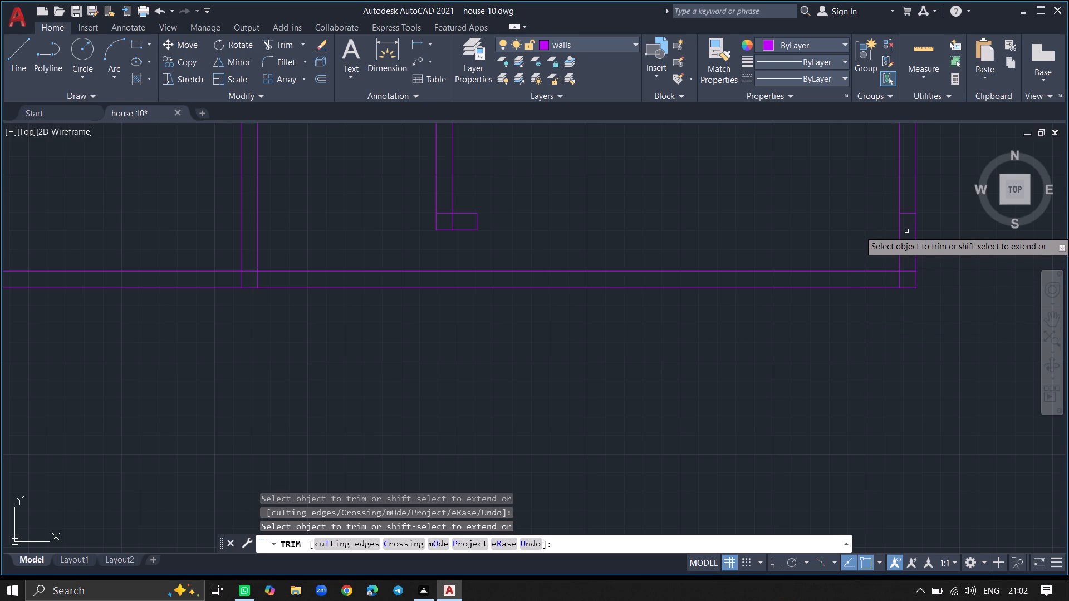
click(908, 214)
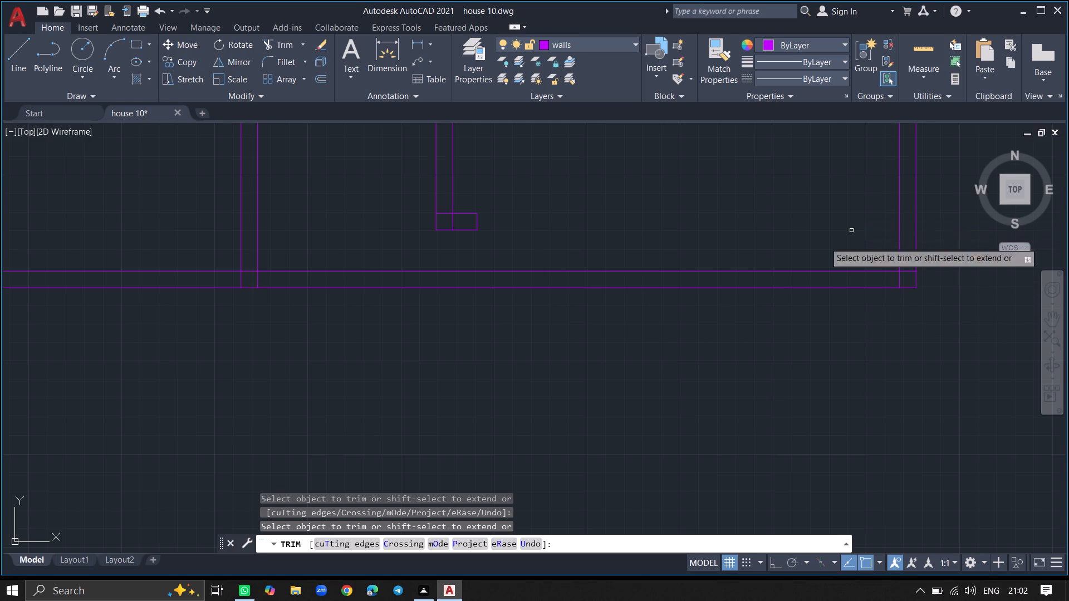
ctrl+scroll(477, 226, down, 2)
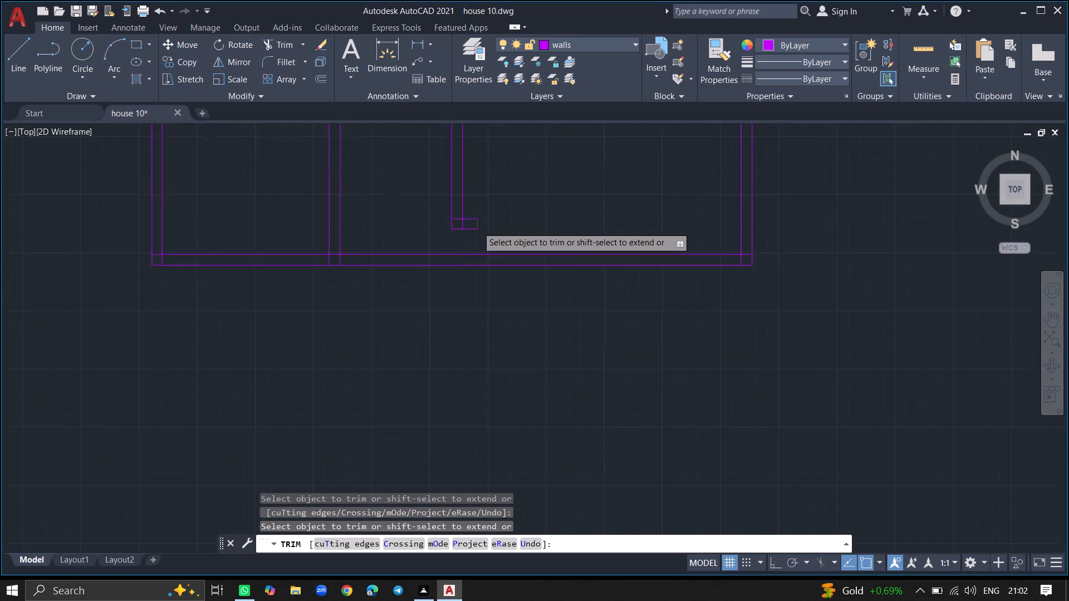
ctrl+scroll(477, 226, down, 3)
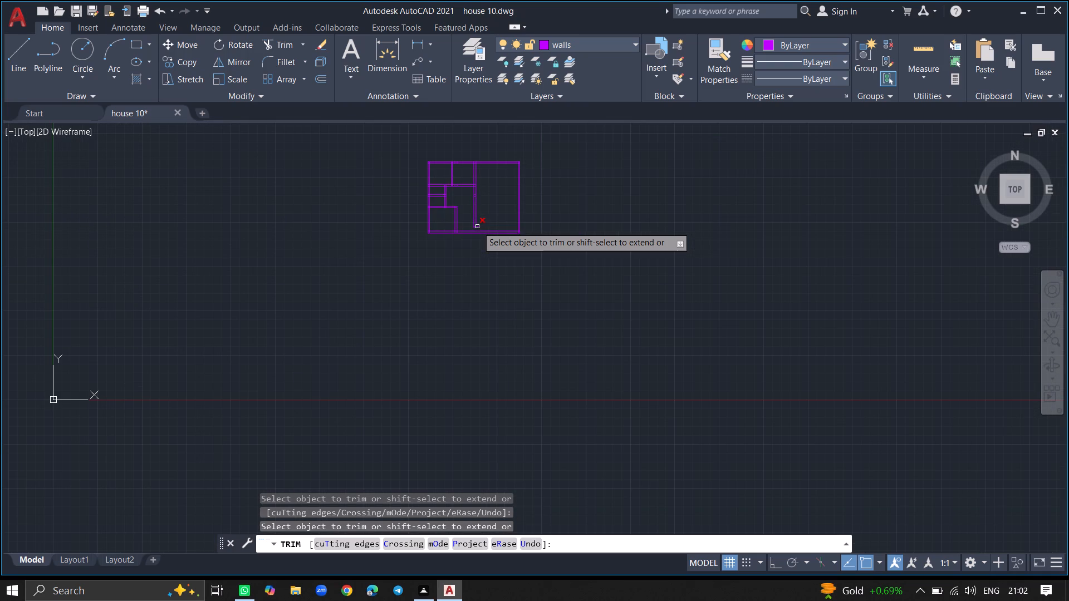
key(Escape)
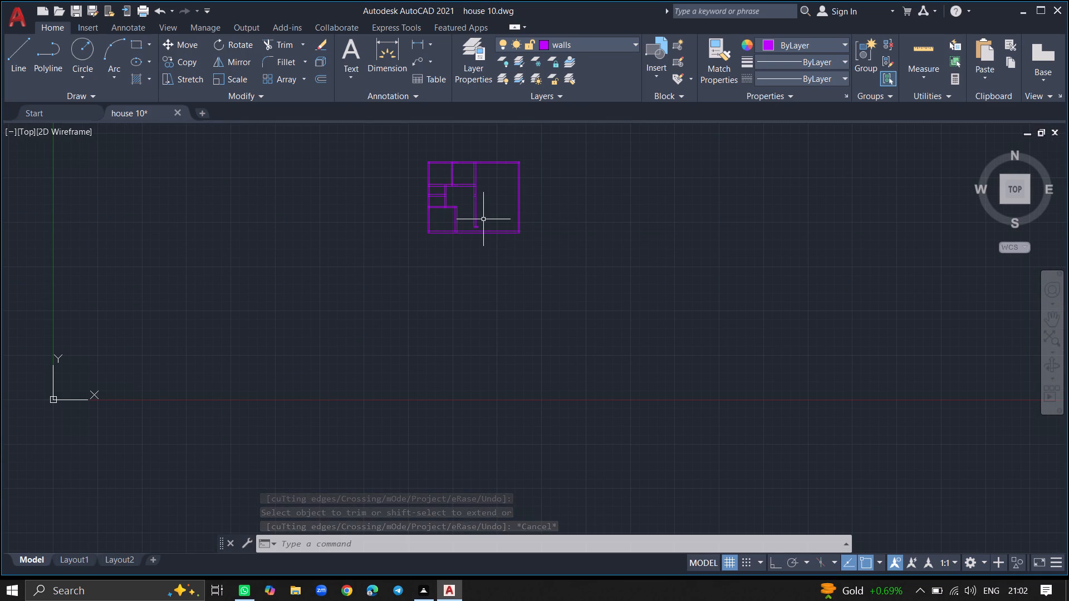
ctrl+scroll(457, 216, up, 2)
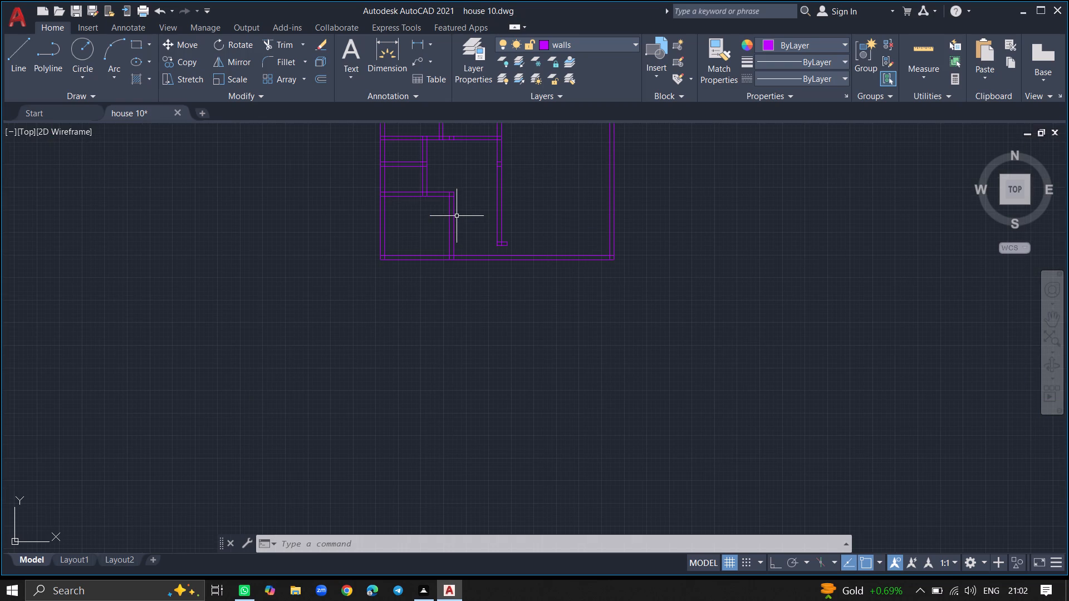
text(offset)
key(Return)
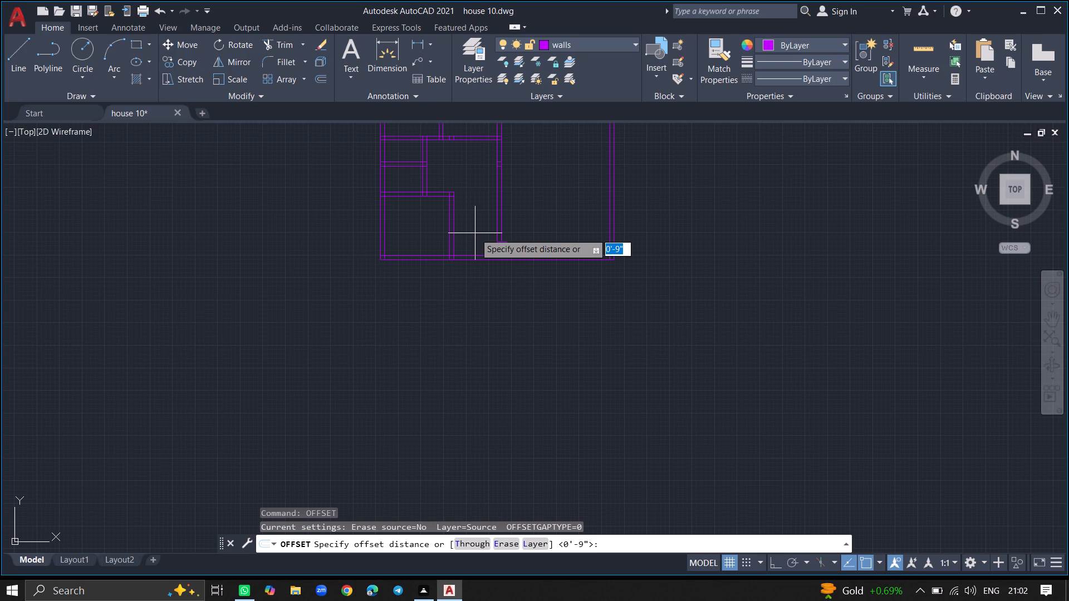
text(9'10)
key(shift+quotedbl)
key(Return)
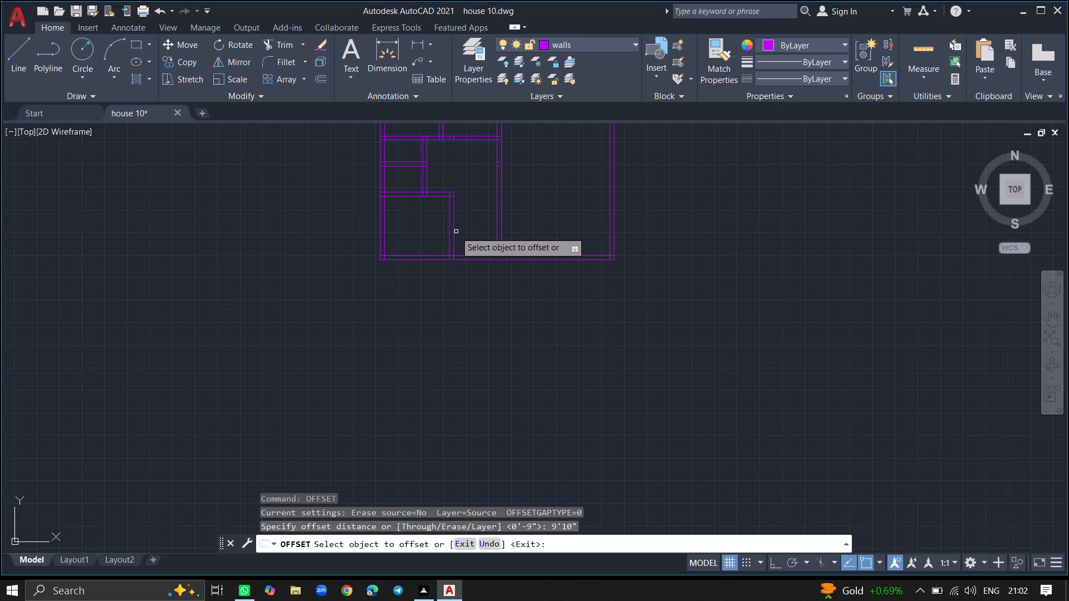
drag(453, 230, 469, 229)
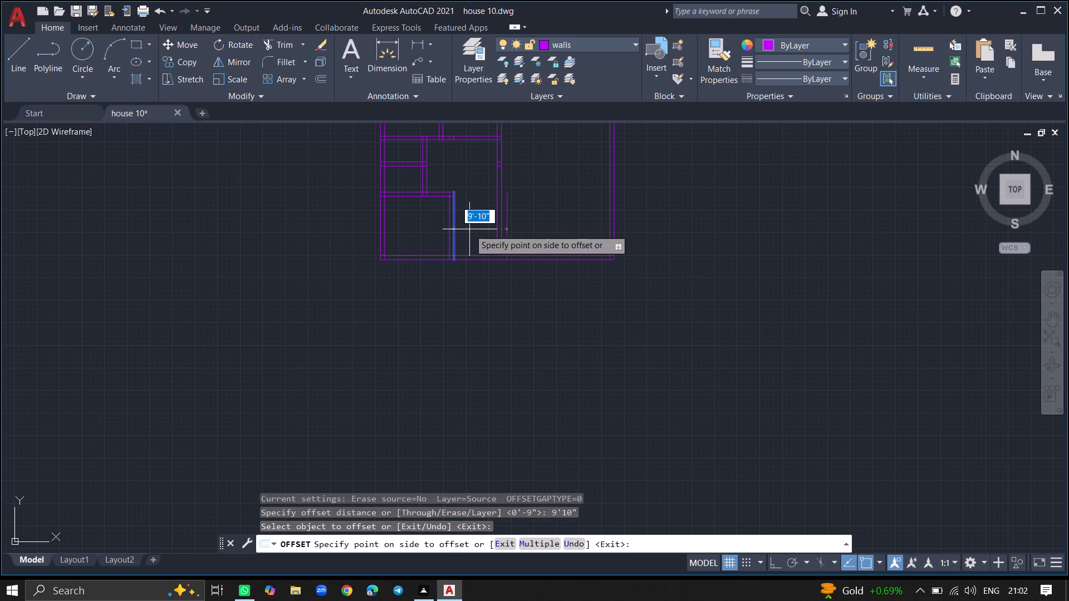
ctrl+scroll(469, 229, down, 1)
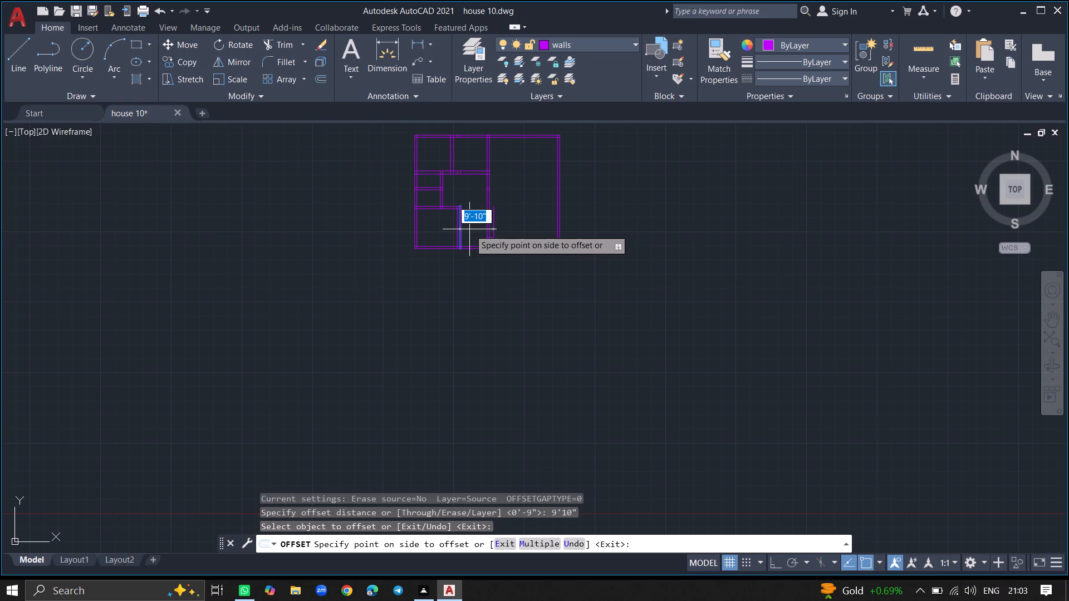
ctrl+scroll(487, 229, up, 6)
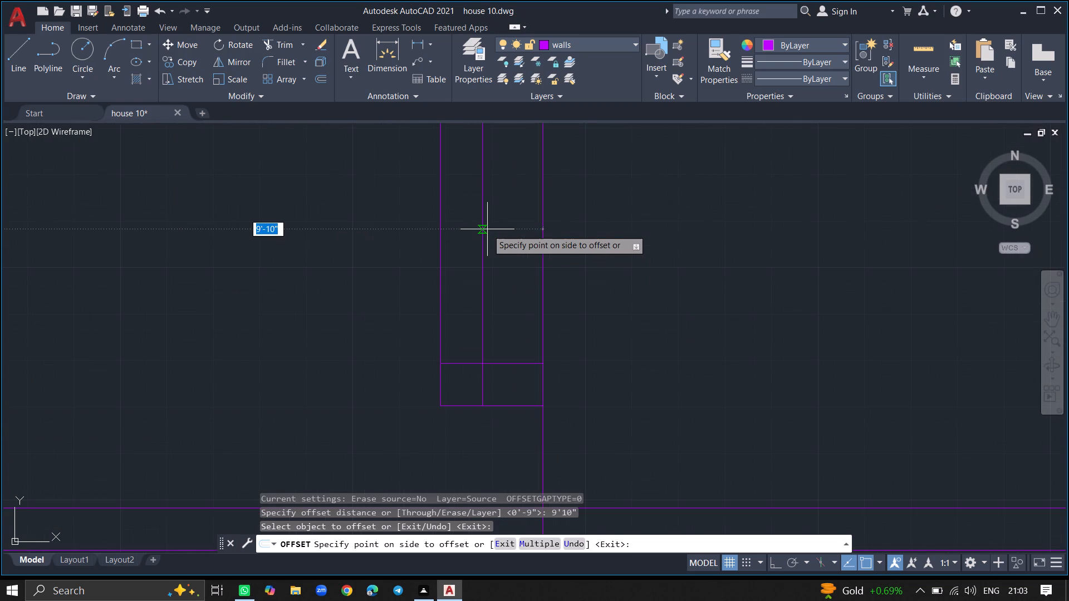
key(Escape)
Offset the outer east face of the southwest room's east wall 3'10" to the east.
ctrl+scroll(514, 230, down, 5)
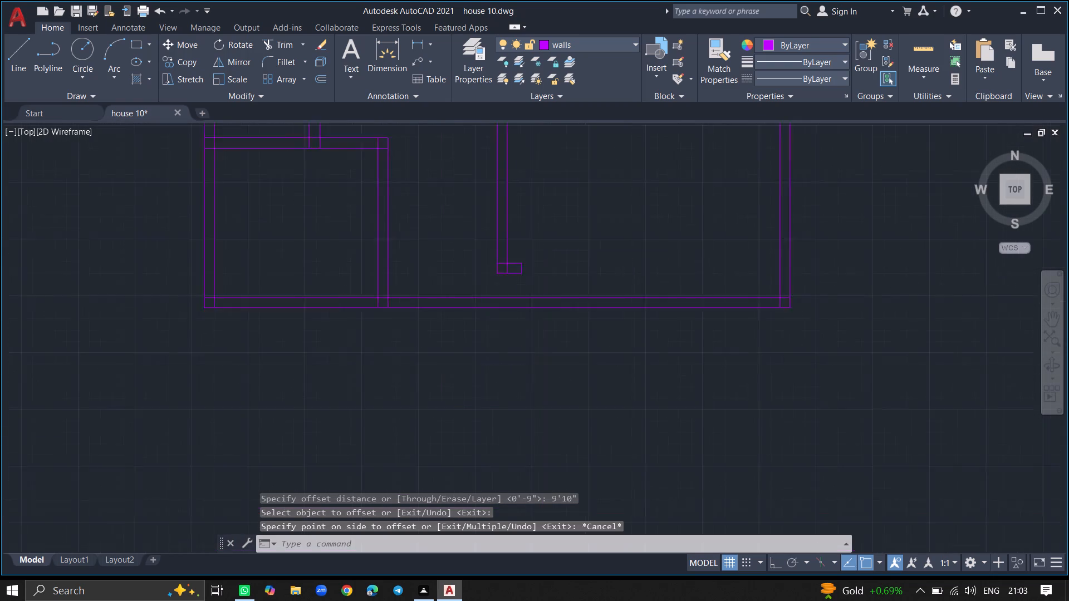
ctrl+scroll(514, 230, down, 1)
ctrl+scroll(486, 217, up, 2)
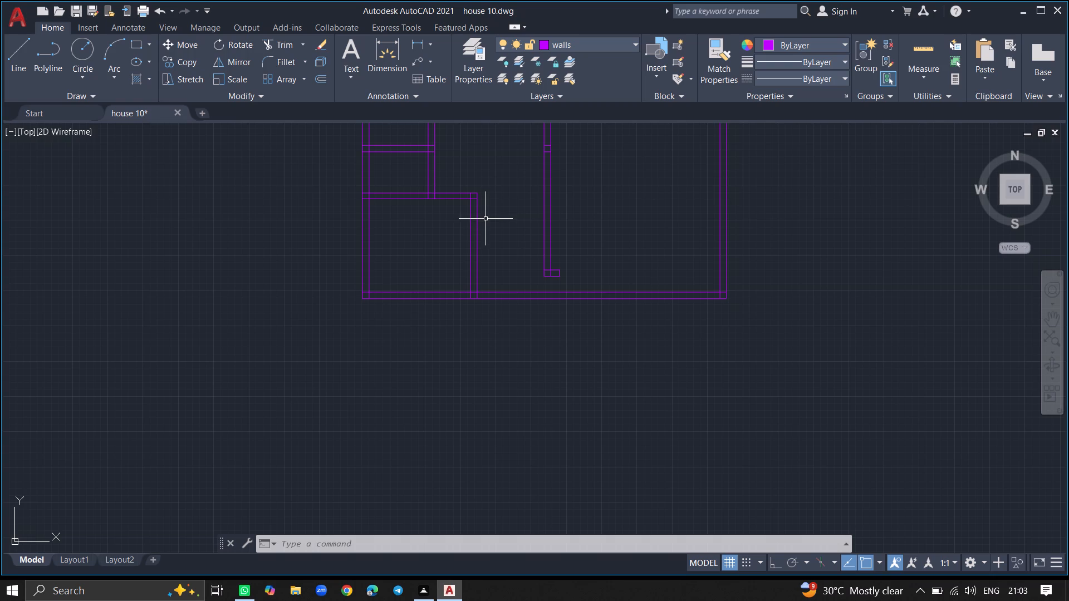
text(offset)
key(Return)
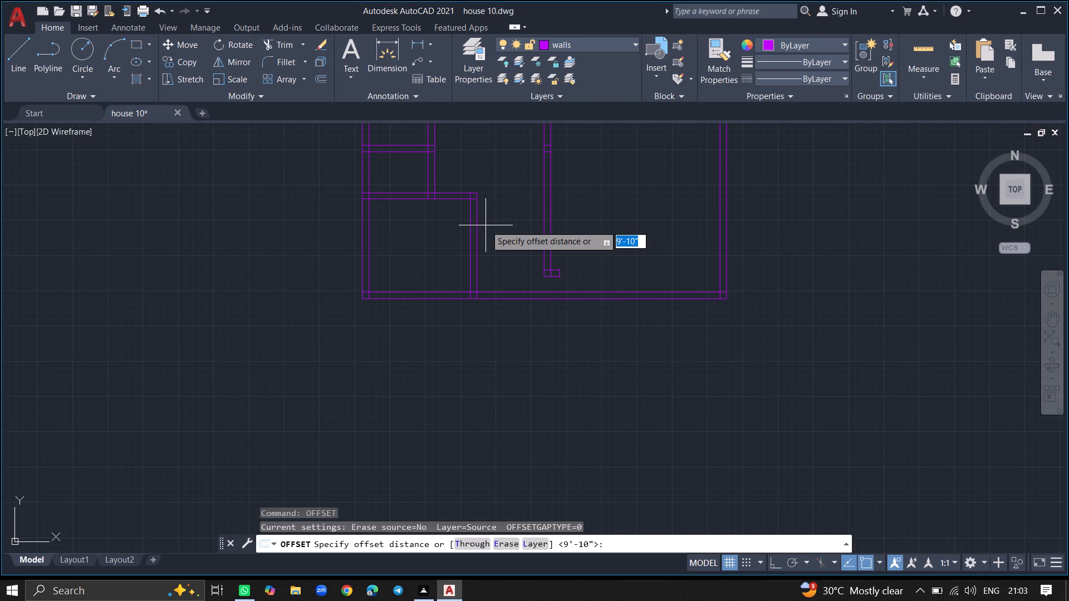
key(3)
text('10)
key(shift+quotedbl)
key(Return)
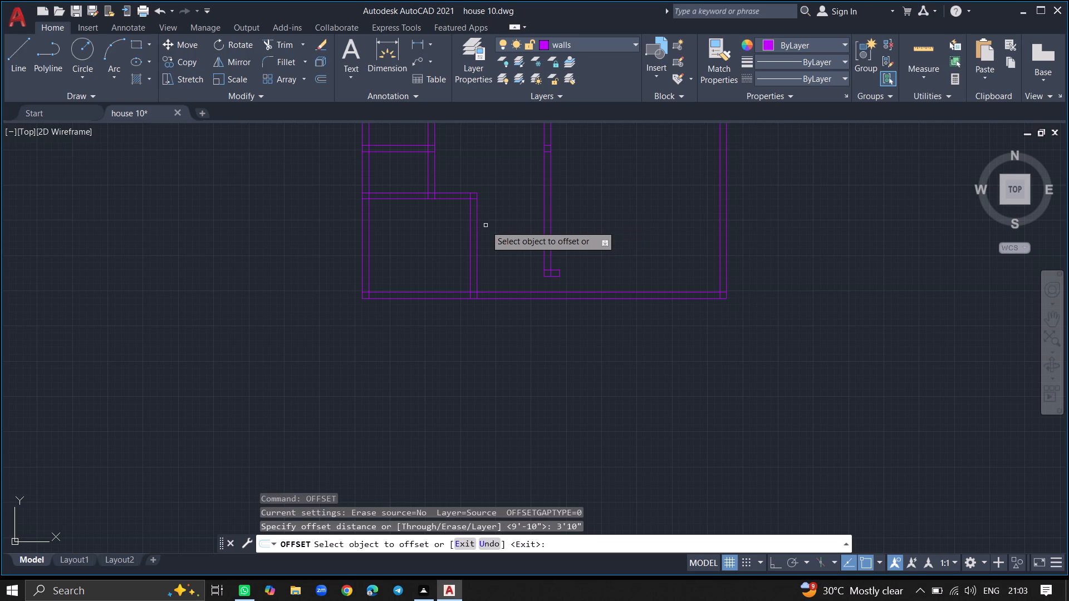
drag(477, 226, 492, 228)
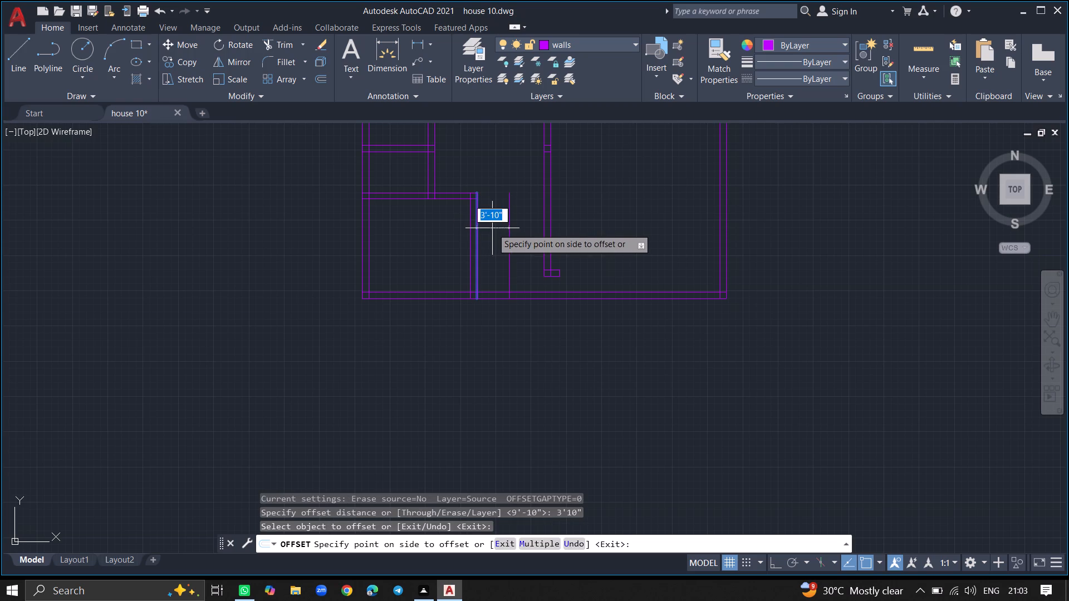
click(492, 228)
ctrl+scroll(492, 228, up, 3)
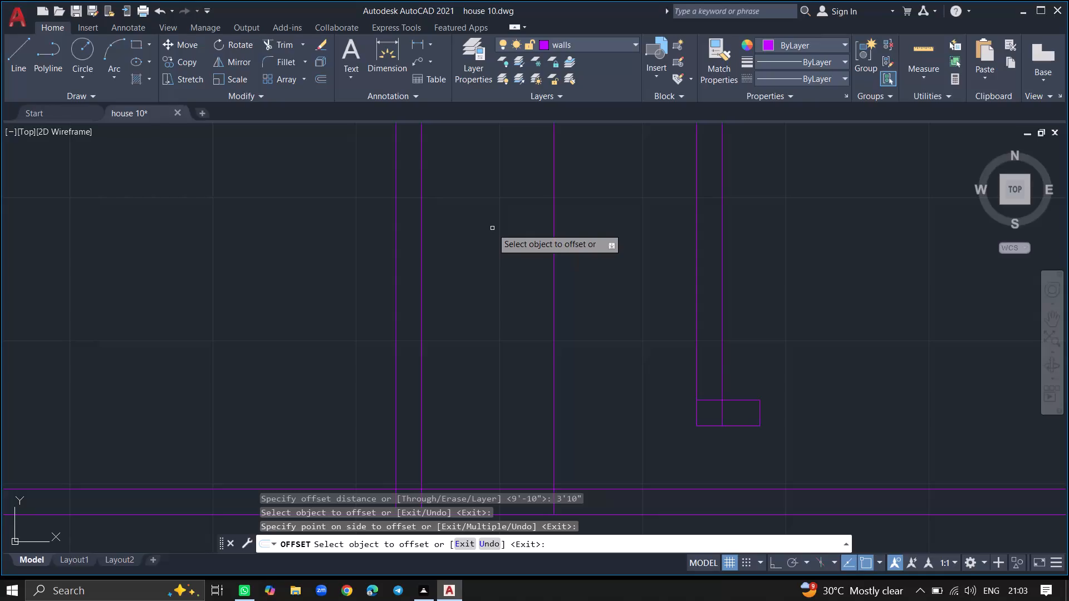
key(Return)
Offset the new vertical line east of the southwest room 9" to the east to form a wall.
text(offset)
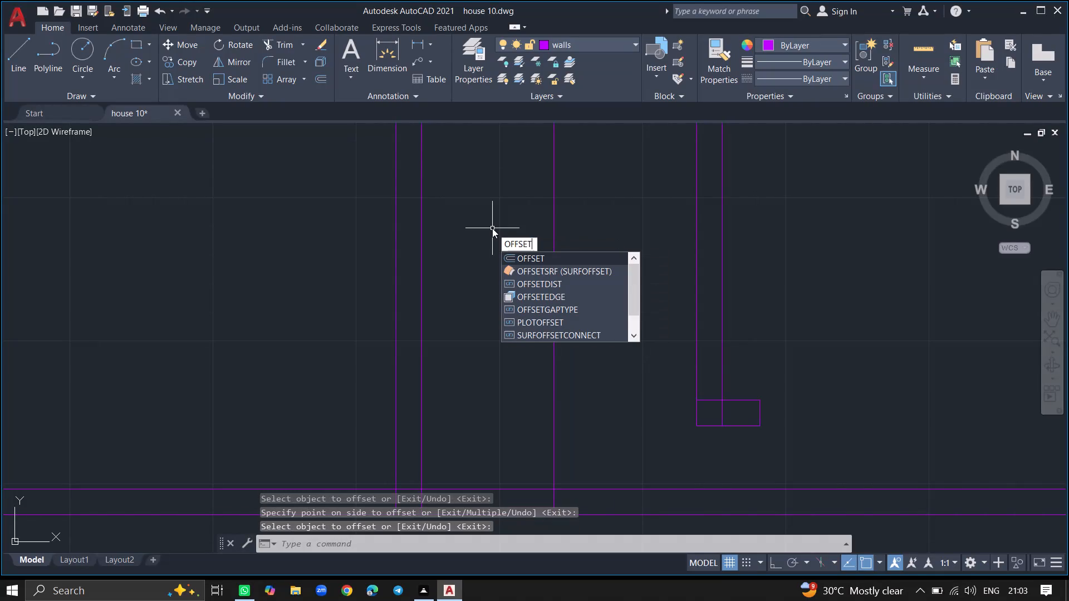
key(Return)
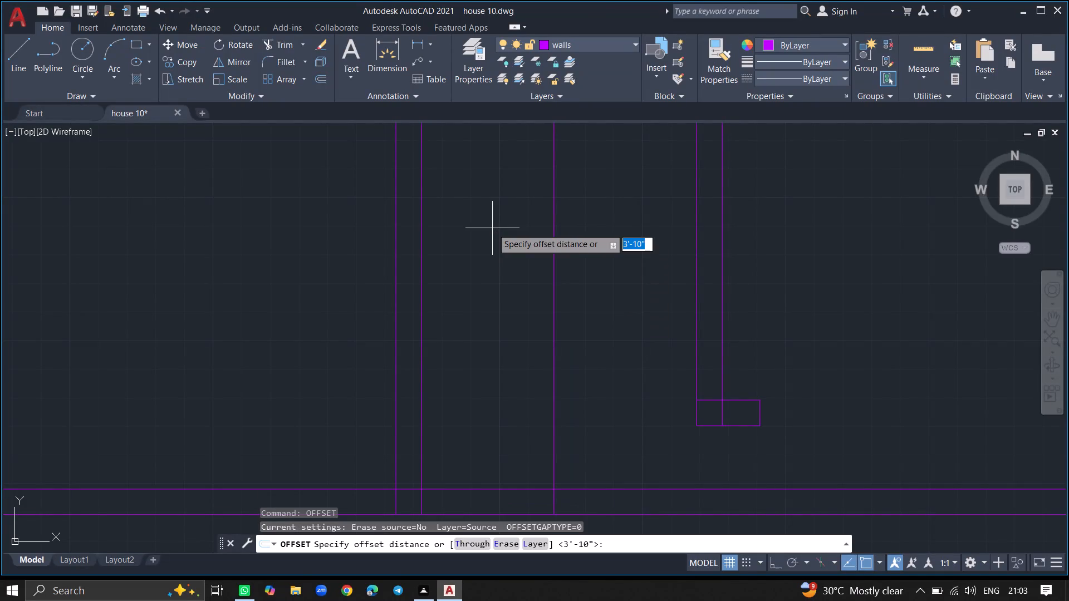
key(9)
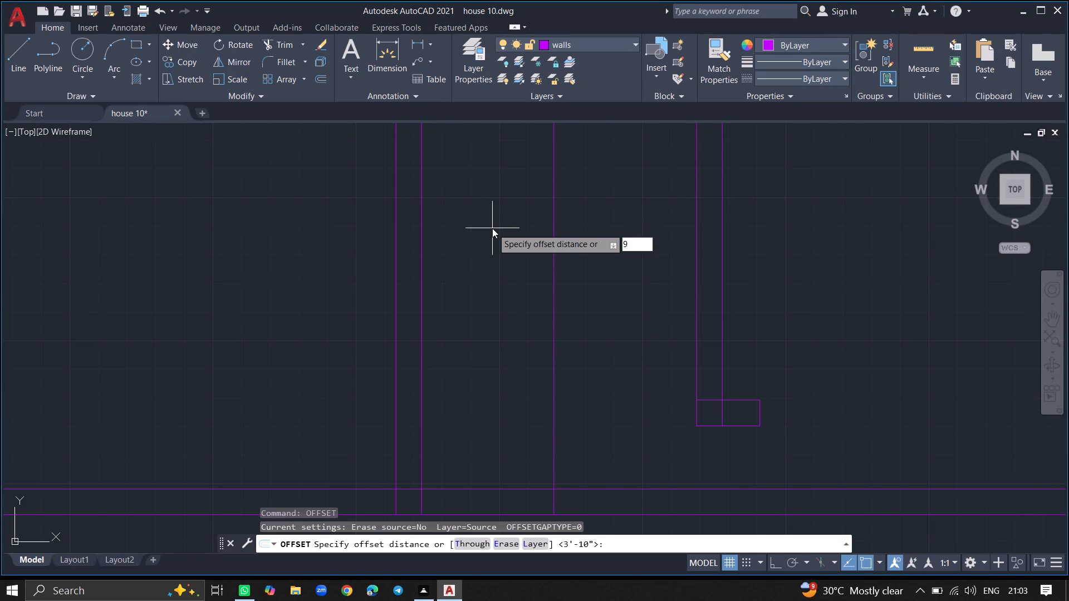
key(shift+quotedbl)
key(Return)
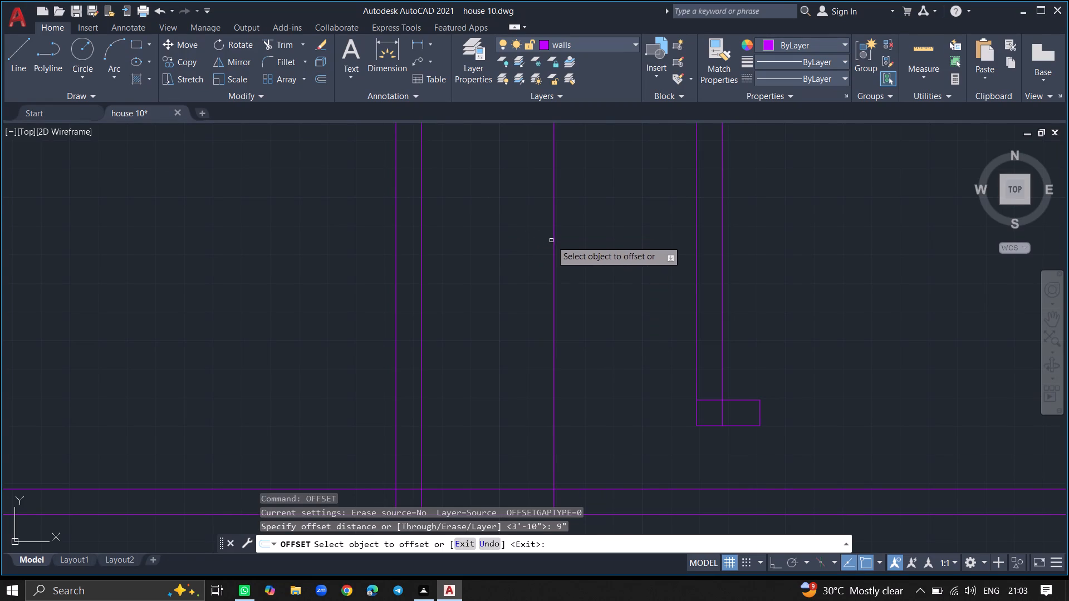
click(554, 241)
click(582, 246)
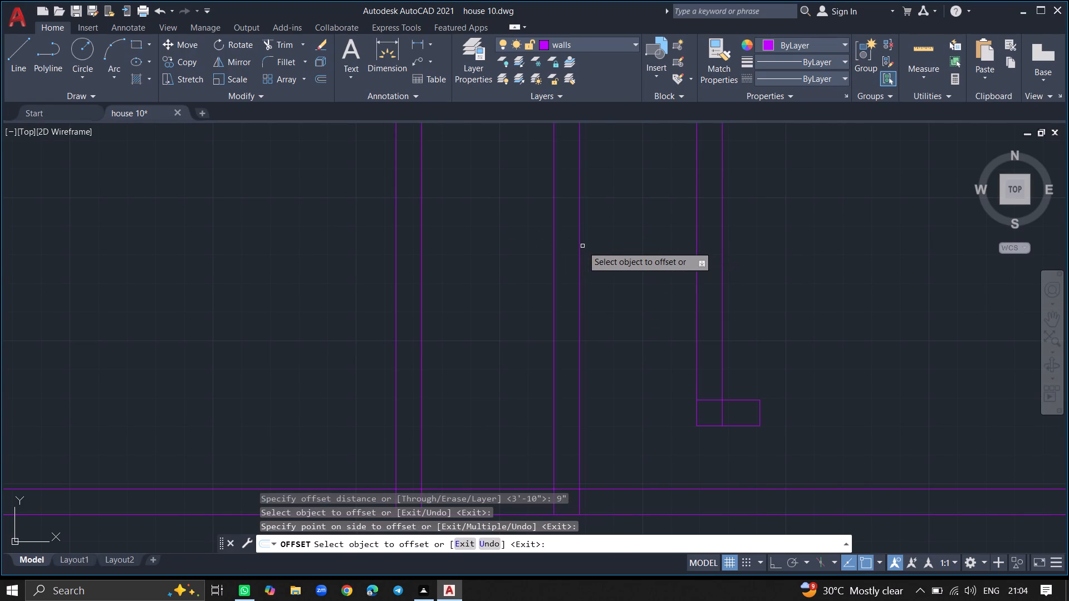
ctrl+scroll(582, 246, down, 2)
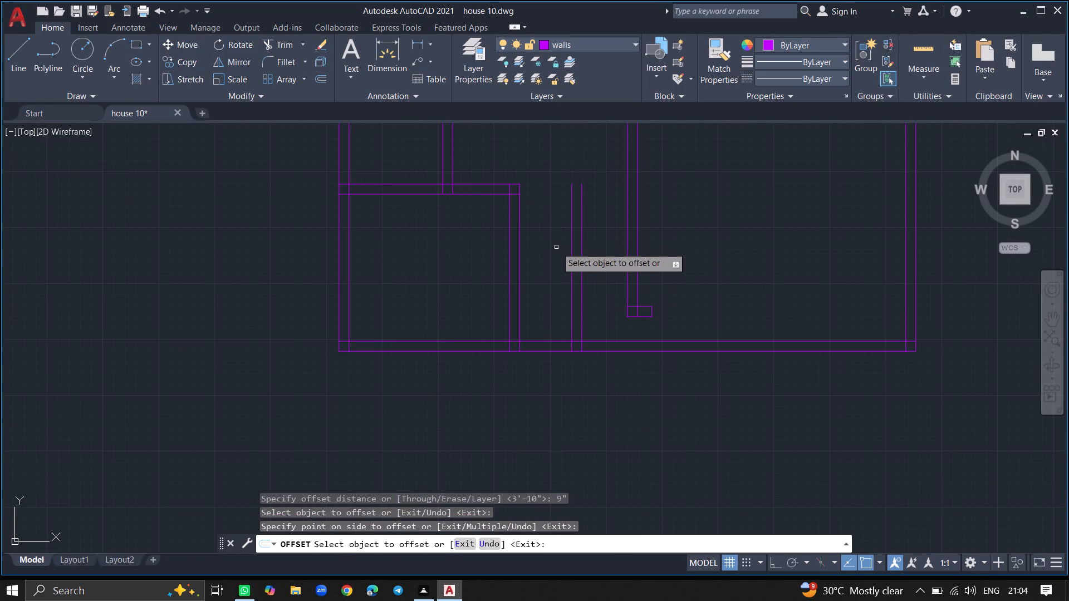
text(of)
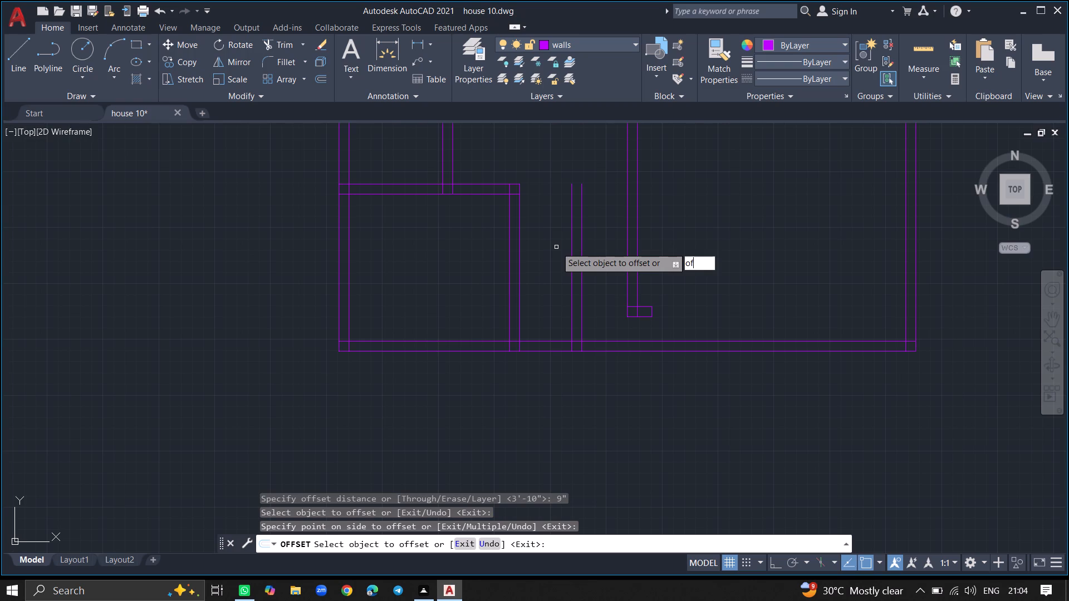
key(Escape)
Offset the inner face of the south exterior wall 7' to the north.
text(offset)
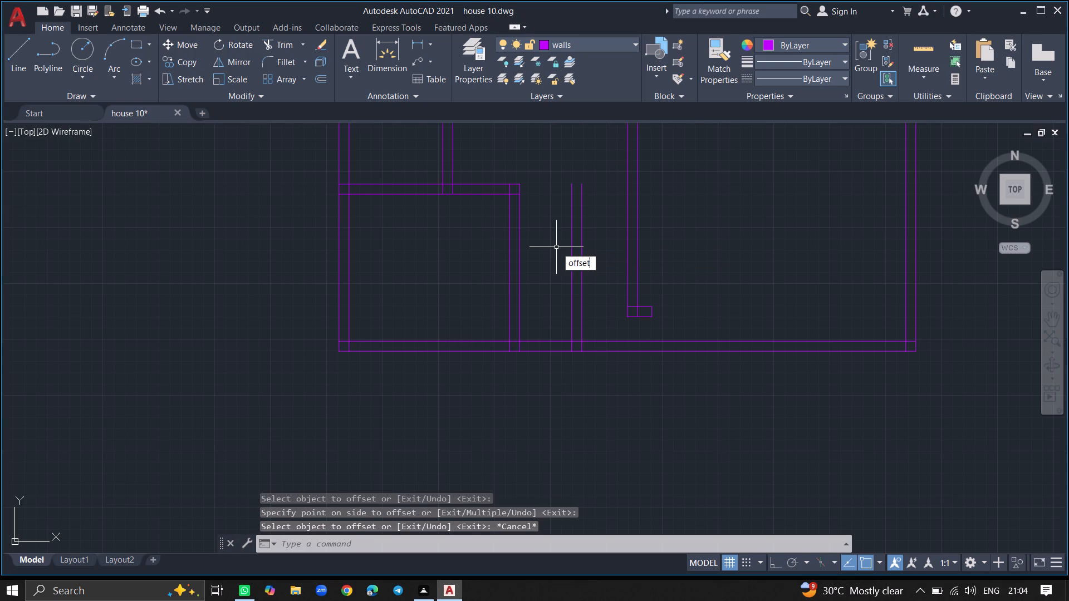
key(Return)
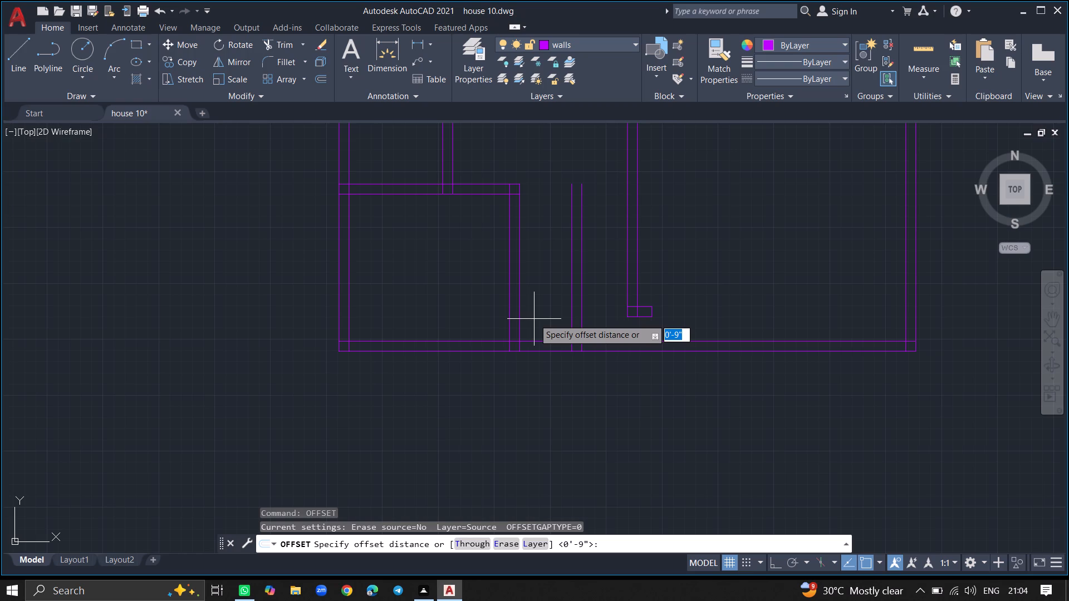
text(7')
key(Return)
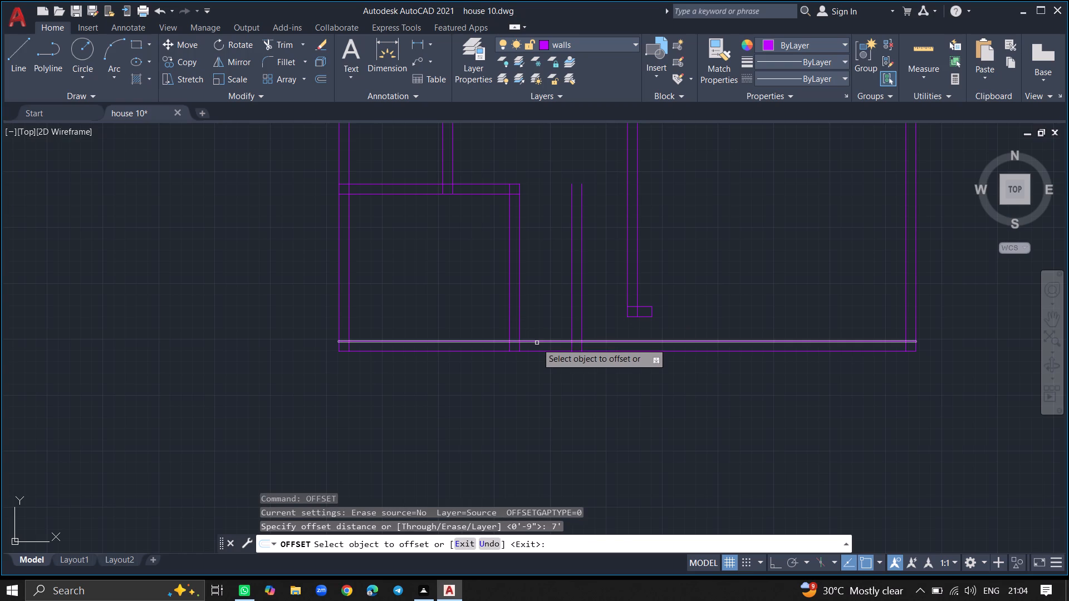
click(537, 343)
click(545, 300)
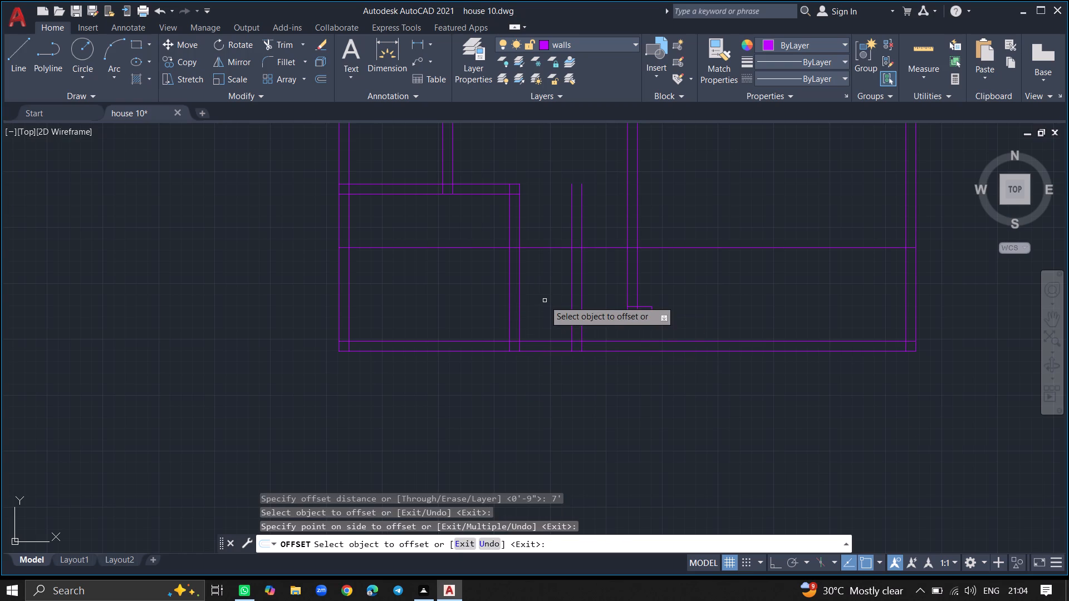
key(Return)
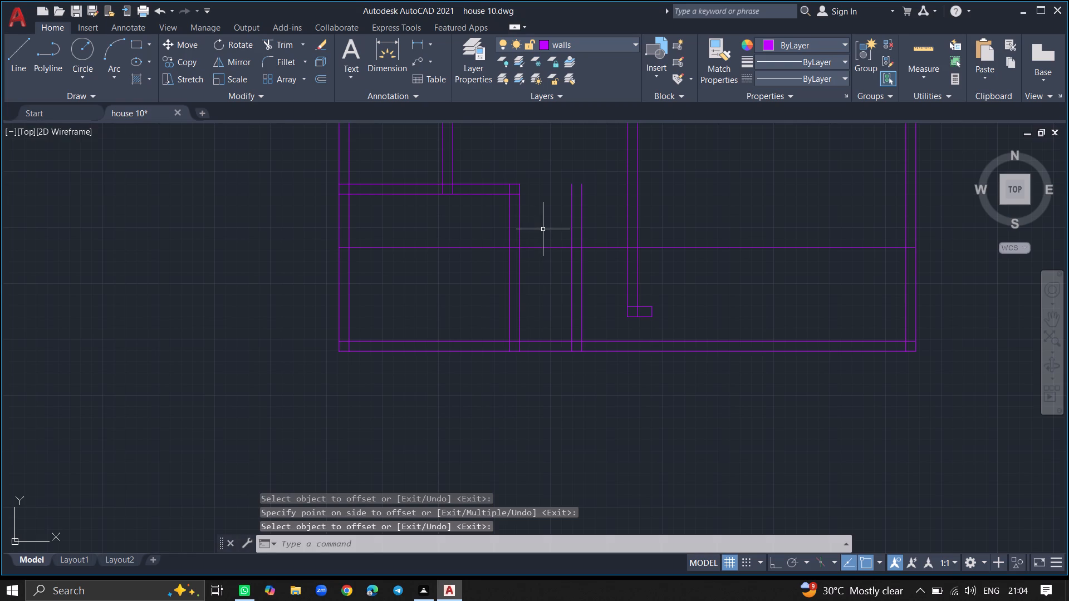
Offset the new horizontal line above the south wall 9" to the north to form a wall.
text(offset)
key(Return)
key(9)
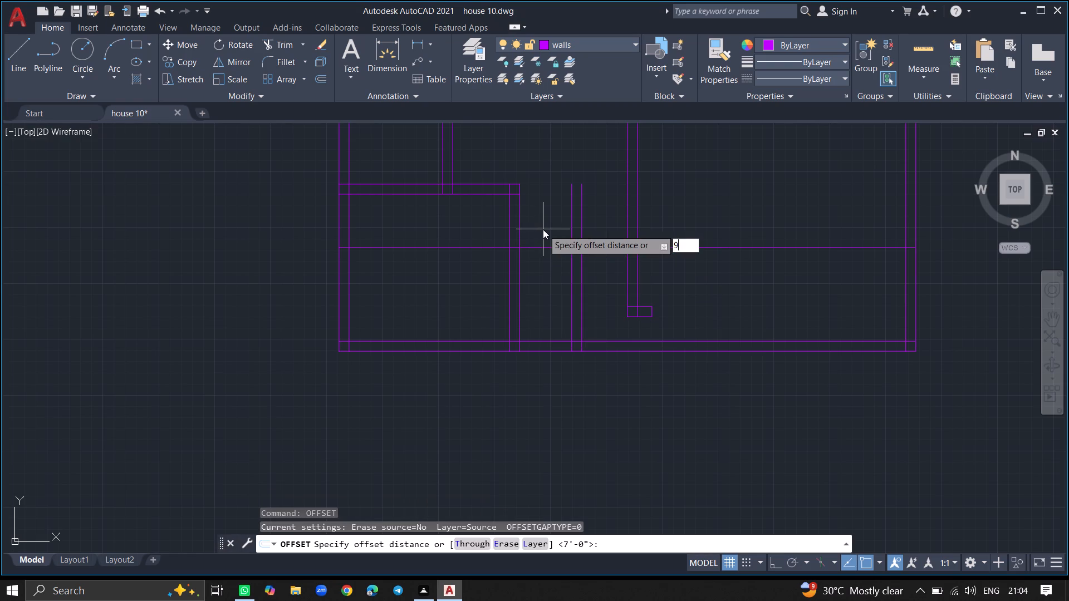
key(shift+quotedbl)
key(Return)
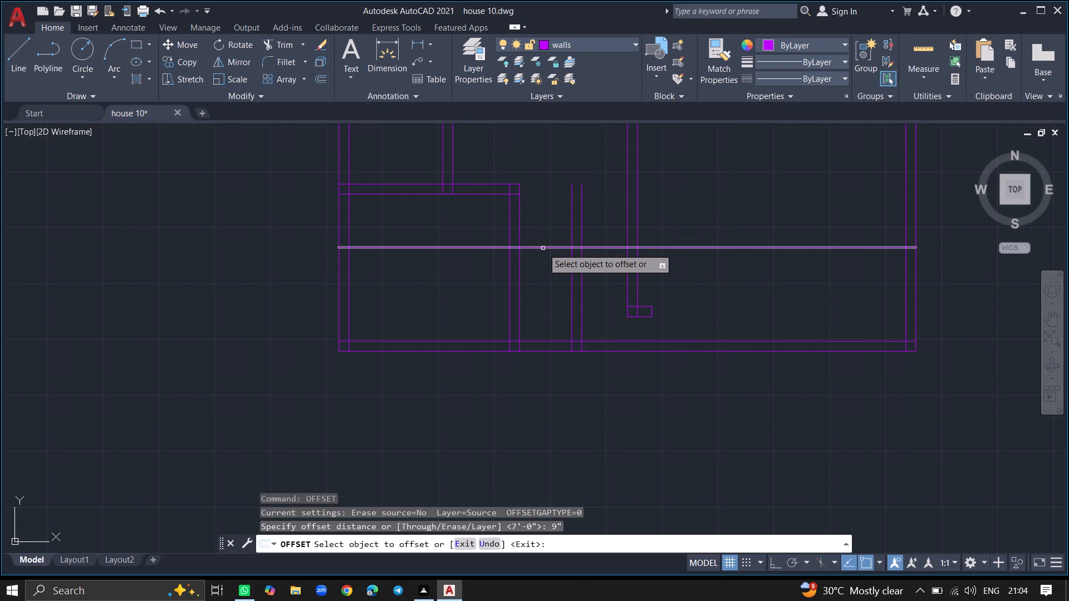
click(543, 248)
click(540, 233)
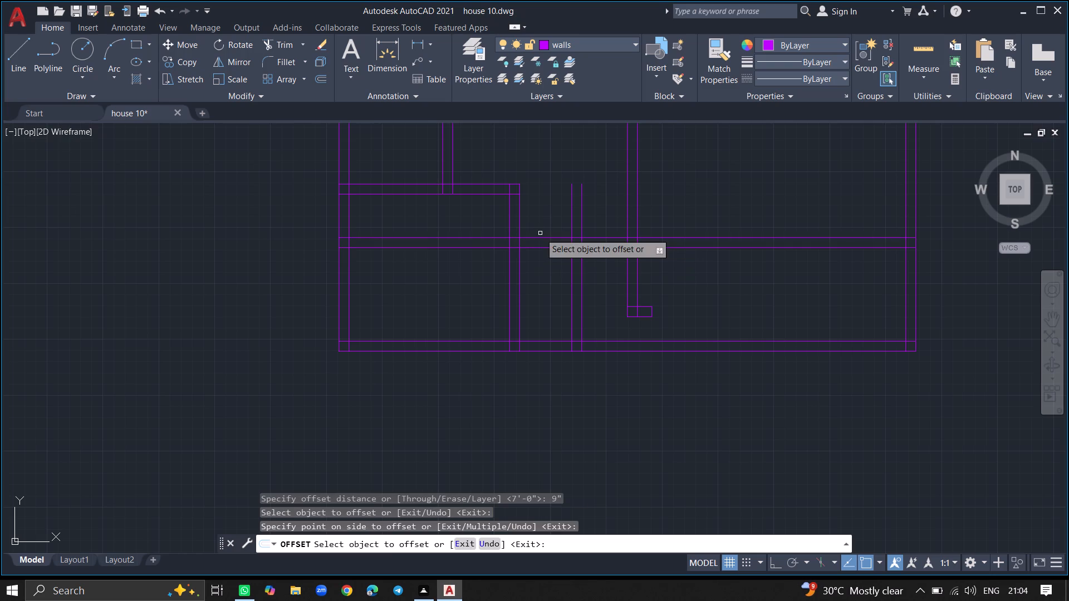
text(tri)
key(Escape)
Trim both lines of the new horizontal wall across the southwest room and inside the west exterior wall.
text(tr)
text(im)
key(Return)
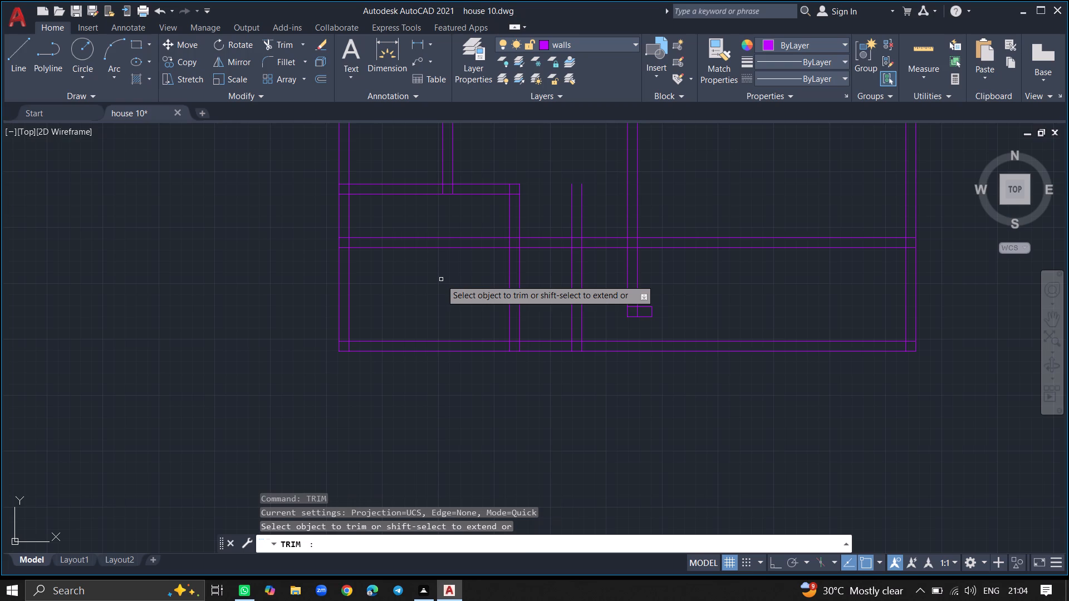
click(438, 249)
drag(438, 237, 408, 240)
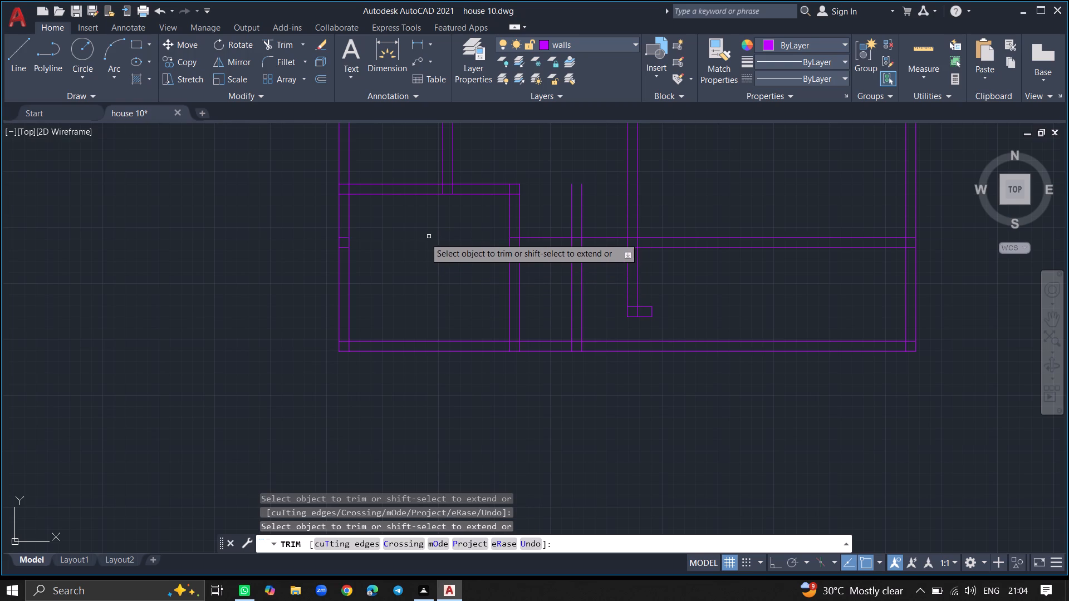
drag(408, 240, 378, 240)
ctrl+scroll(378, 240, up, 2)
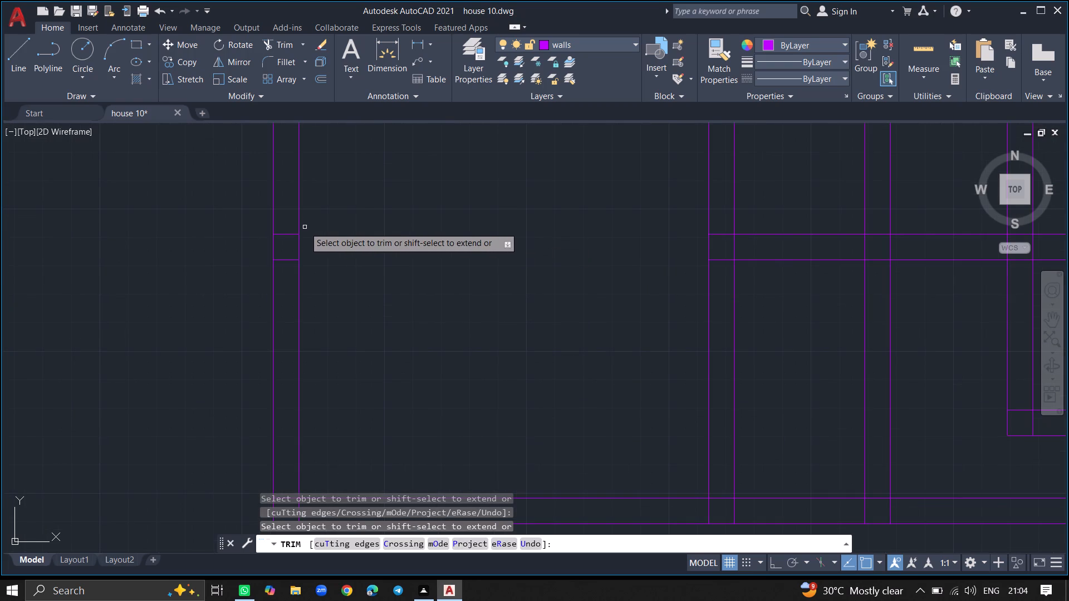
click(292, 236)
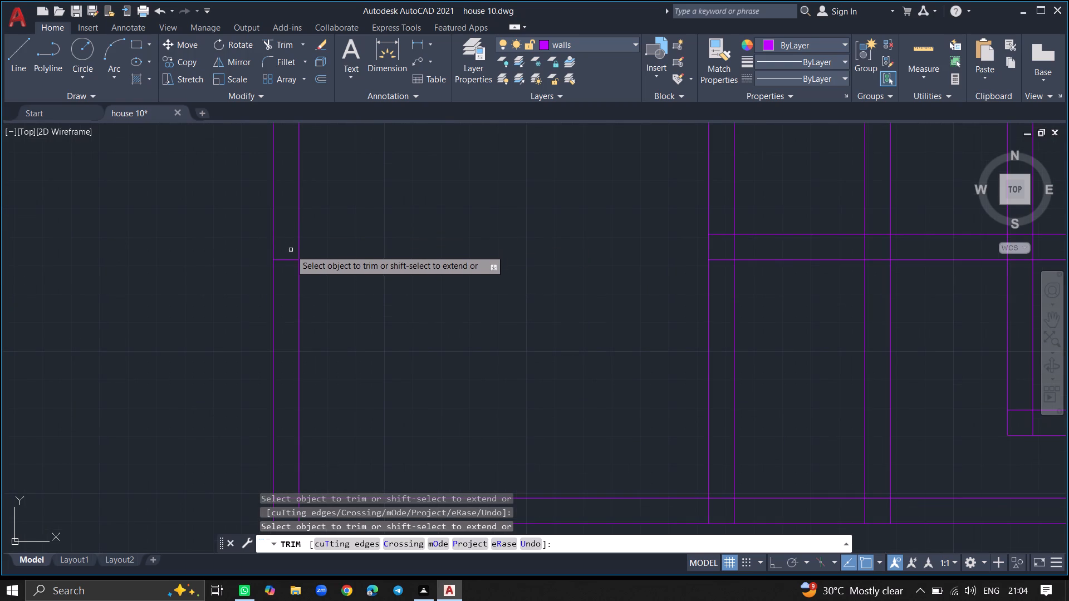
click(290, 260)
Trim both lines of the new horizontal wall across the large east room, between the central wall and the east exterior wall.
ctrl+scroll(397, 272, down, 3)
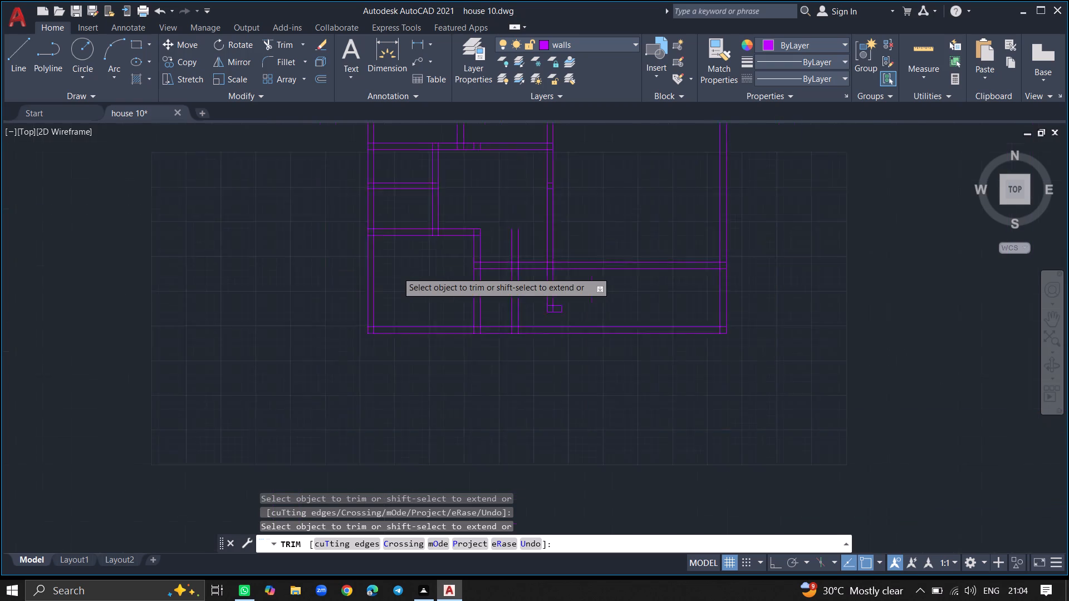
ctrl+scroll(397, 272, down, 1)
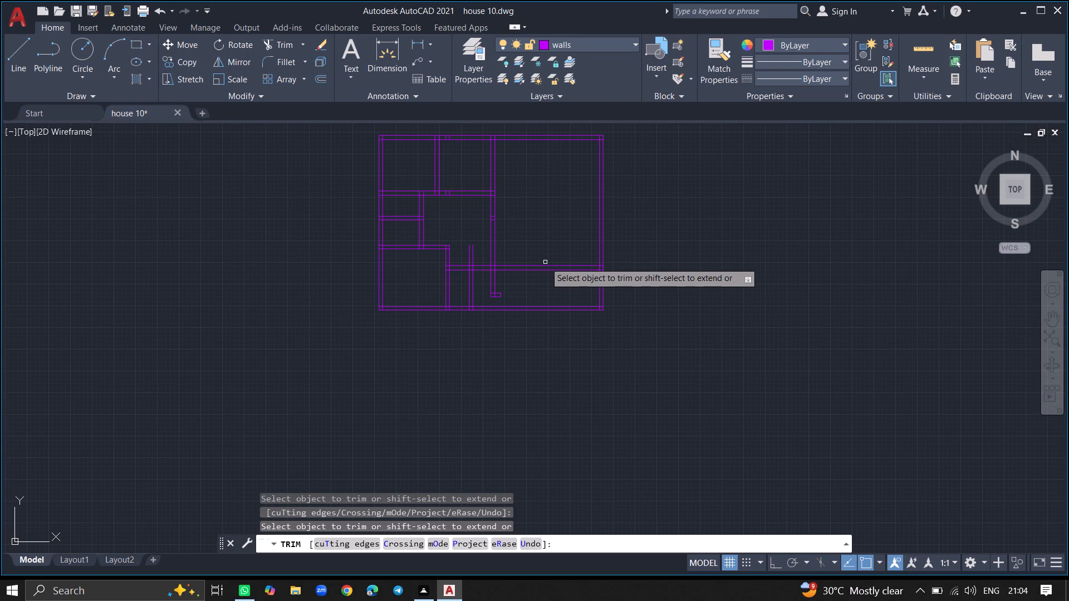
ctrl+scroll(545, 262, up, 4)
click(542, 279)
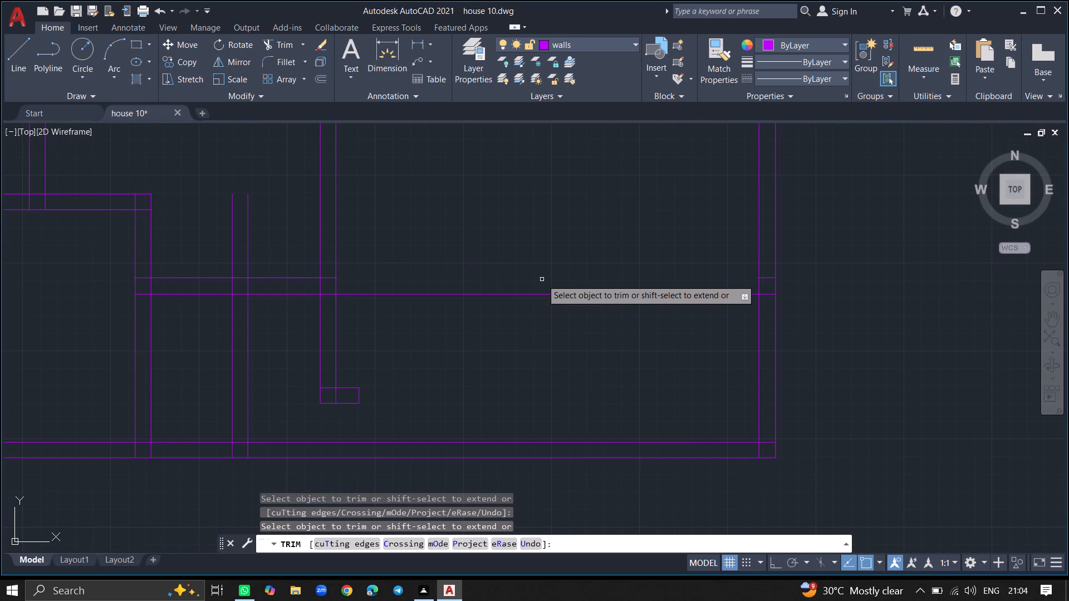
click(545, 293)
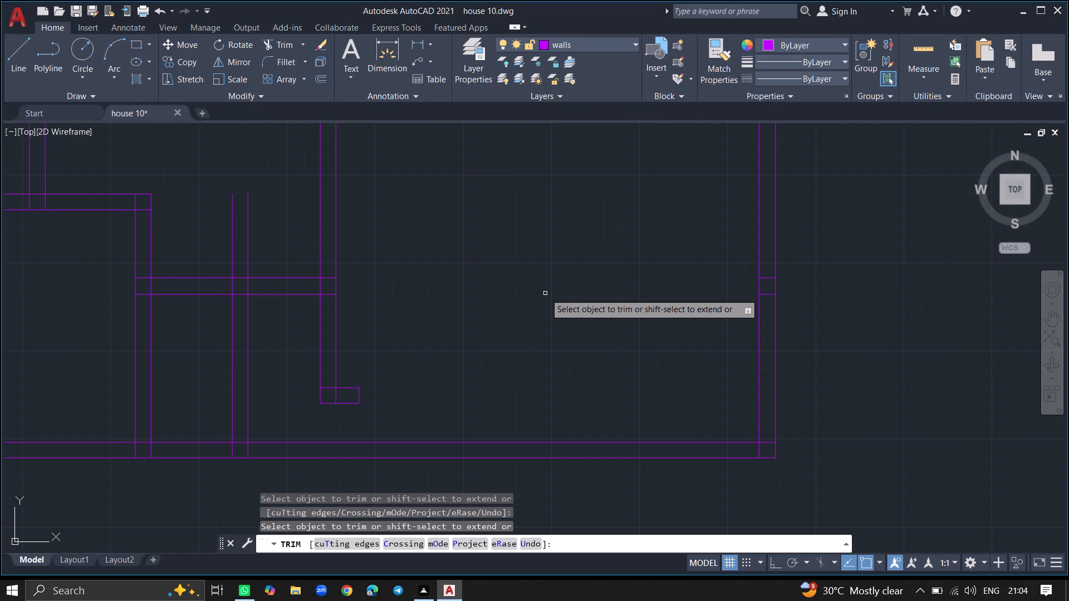
ctrl+scroll(545, 293, down, 2)
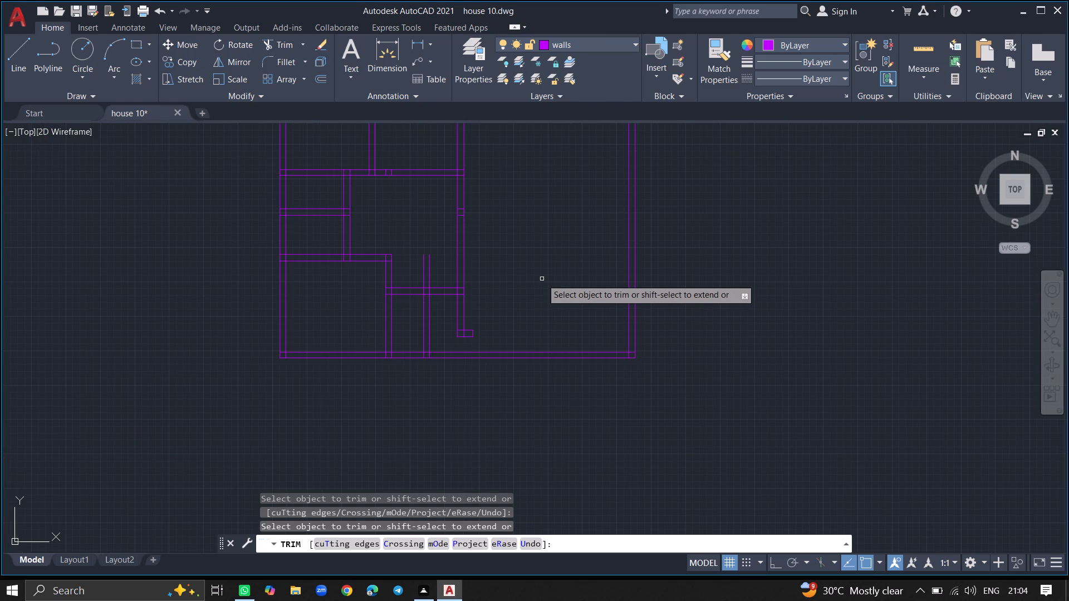
ctrl+scroll(542, 279, down, 1)
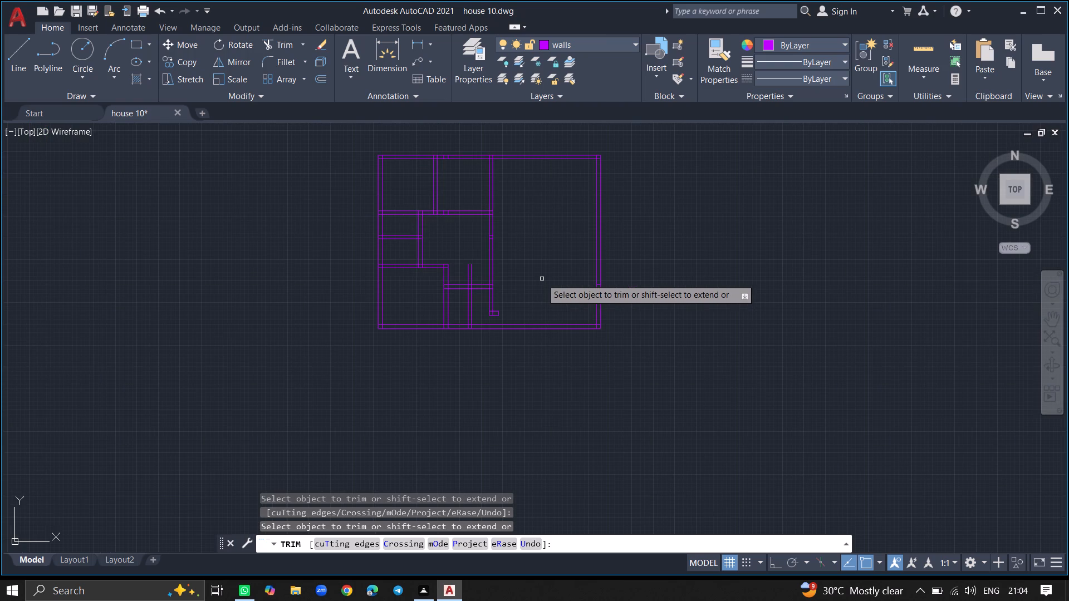
key(Return)
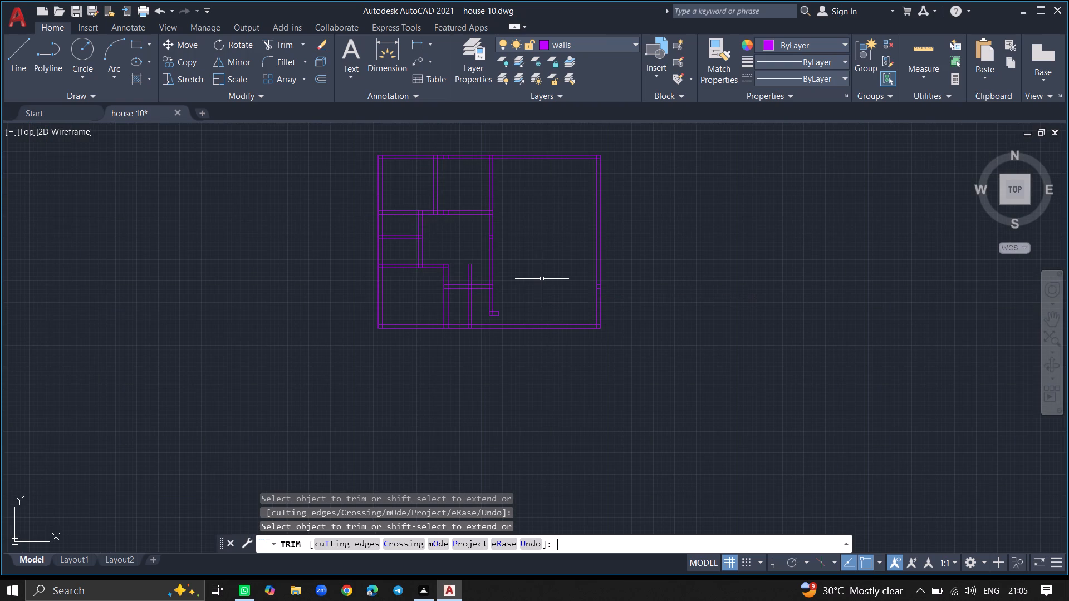
Trim both horizontal wall lines between the short vertical wall east of the southwest room and the central wall.
ctrl+scroll(460, 284, up, 2)
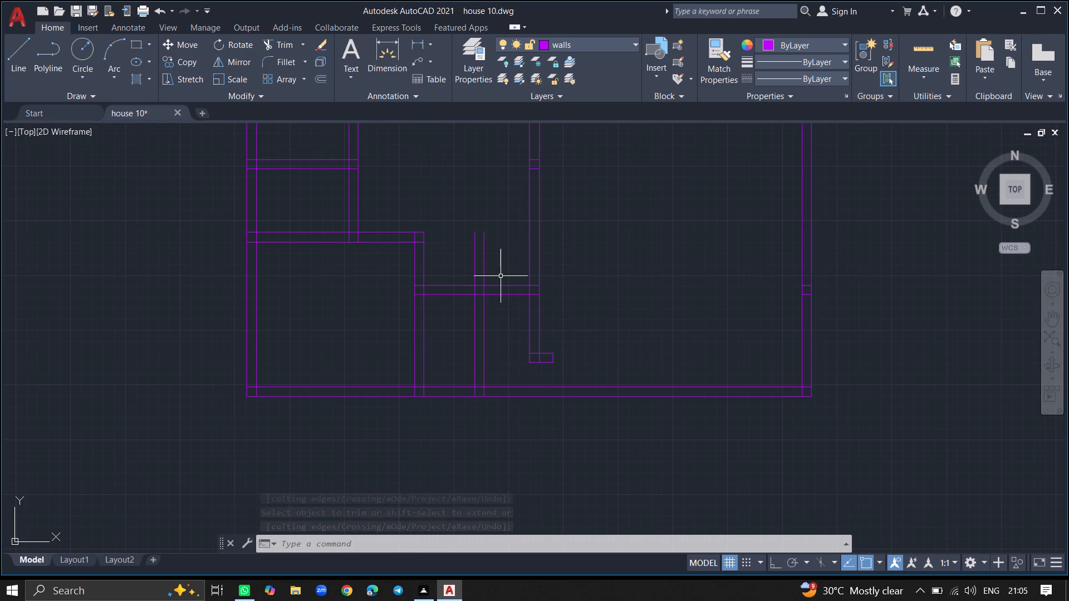
text(trim)
key(Return)
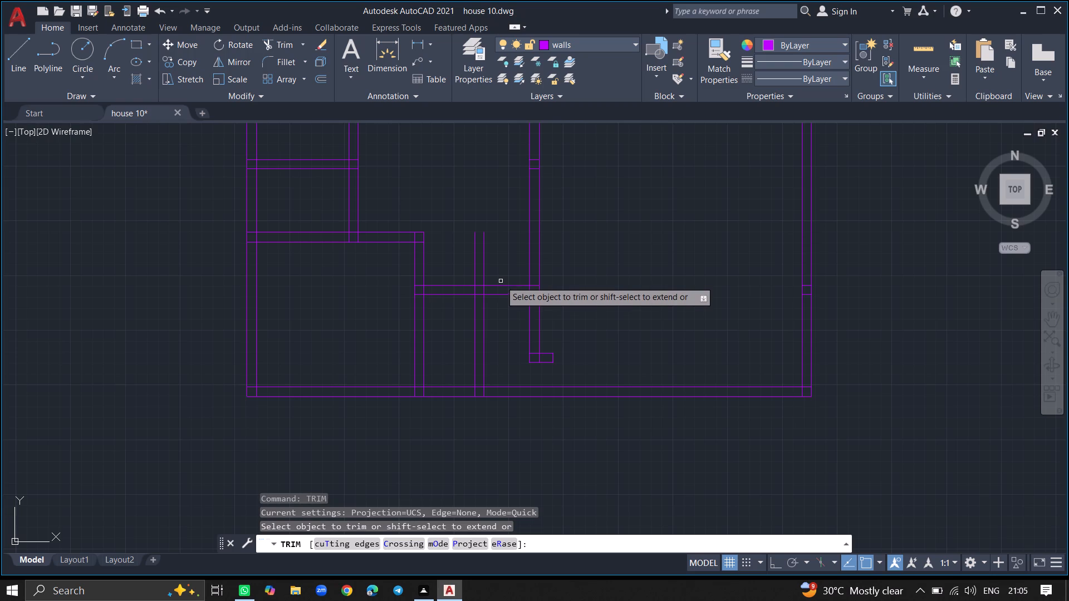
click(504, 288)
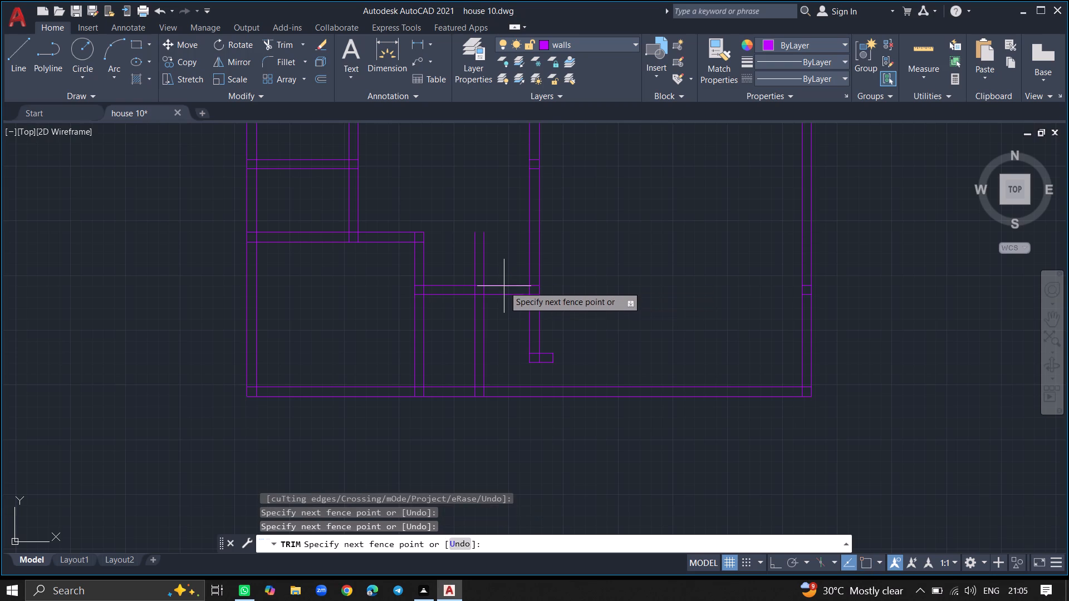
click(504, 282)
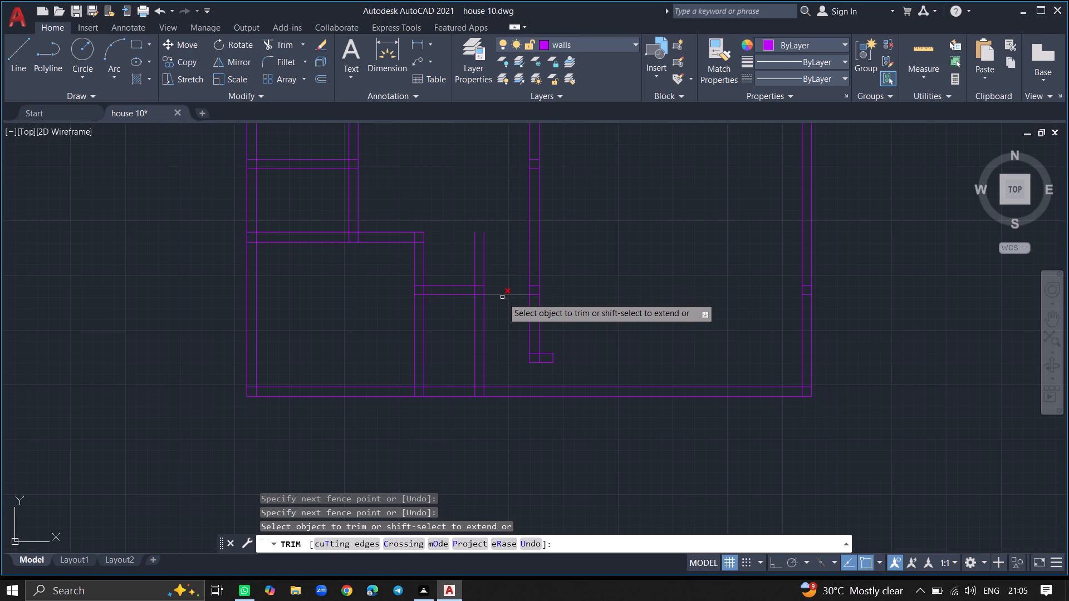
click(502, 297)
key(Return)
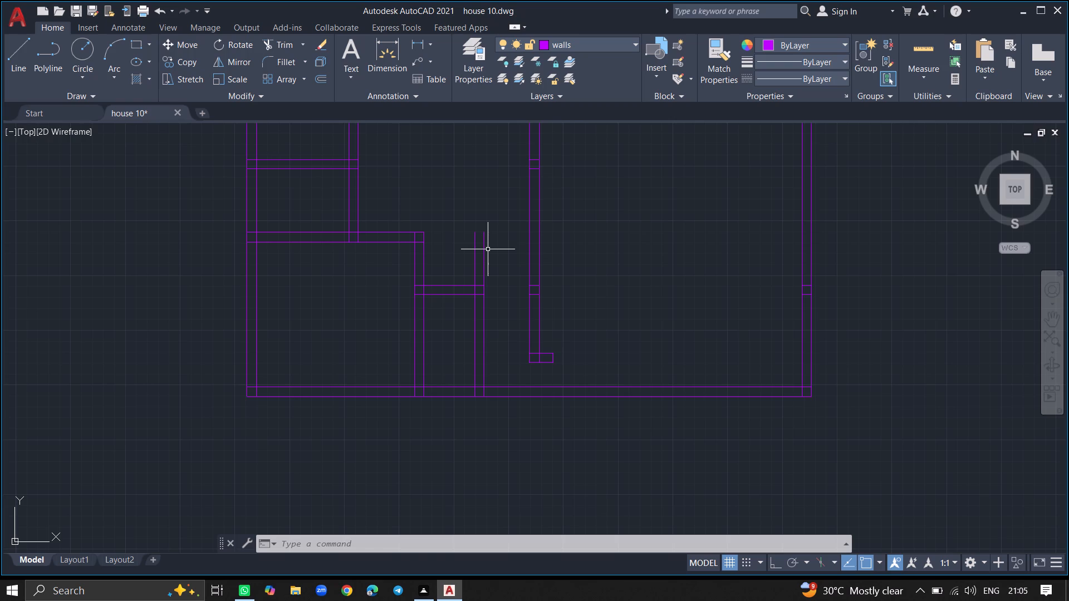
Trim the central wall between its two short horizontal cross-line pairs to open a gap, starting with the east face.
ctrl+scroll(484, 249, down, 3)
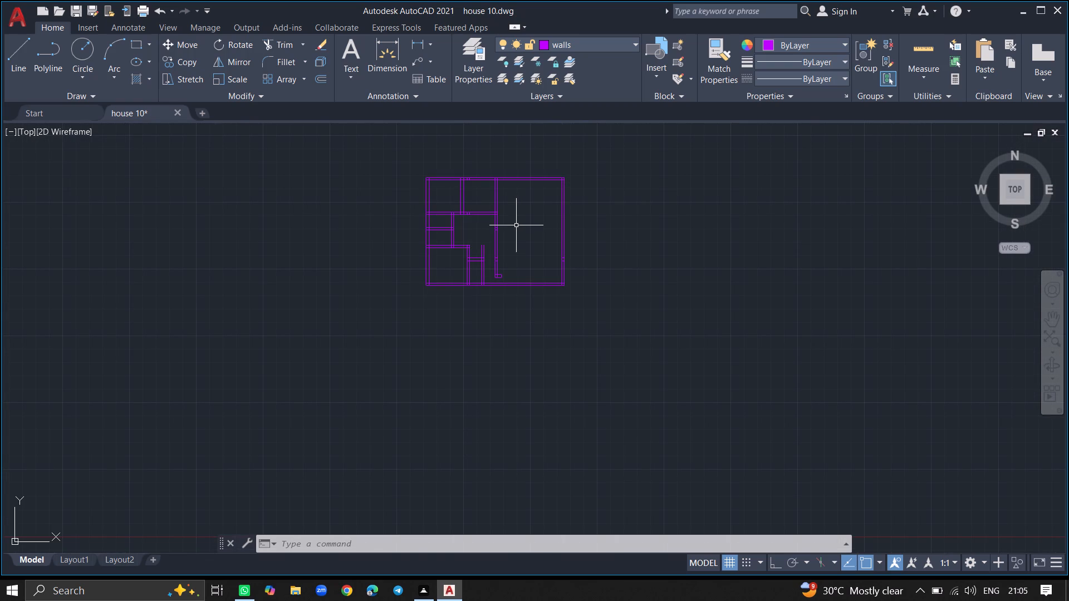
ctrl+scroll(509, 232, up, 2)
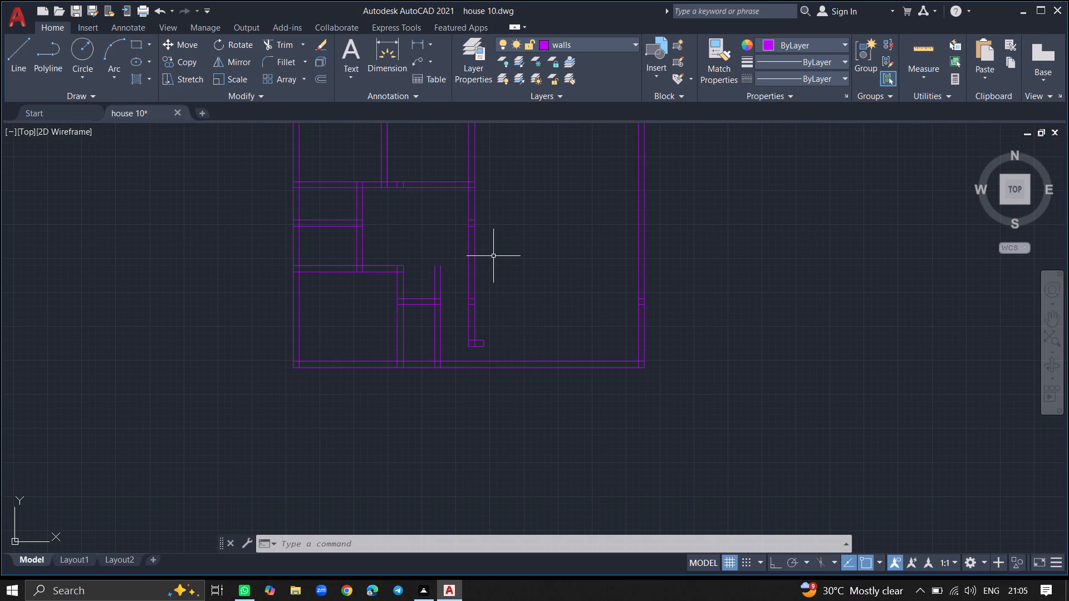
text(trim)
key(Return)
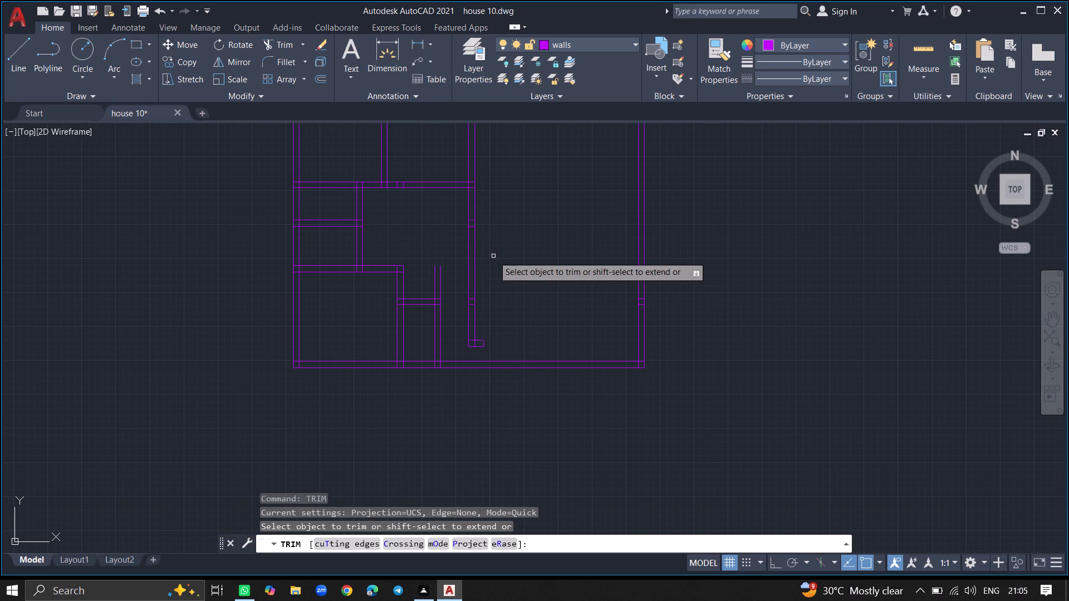
click(474, 255)
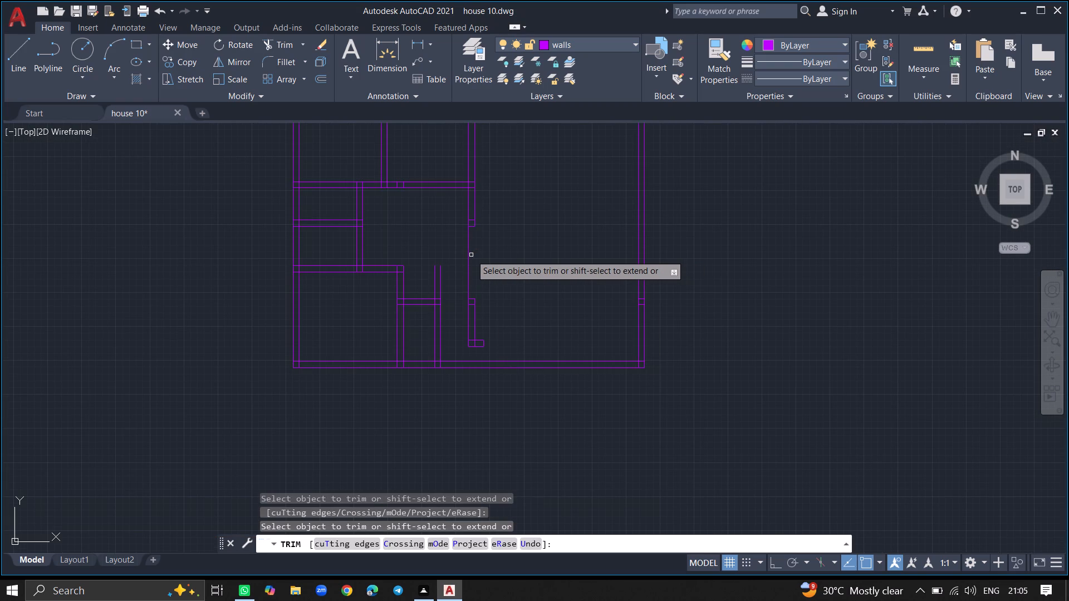
Trim the central wall's west face across the gap and remove the remaining wall stub south of it.
click(468, 254)
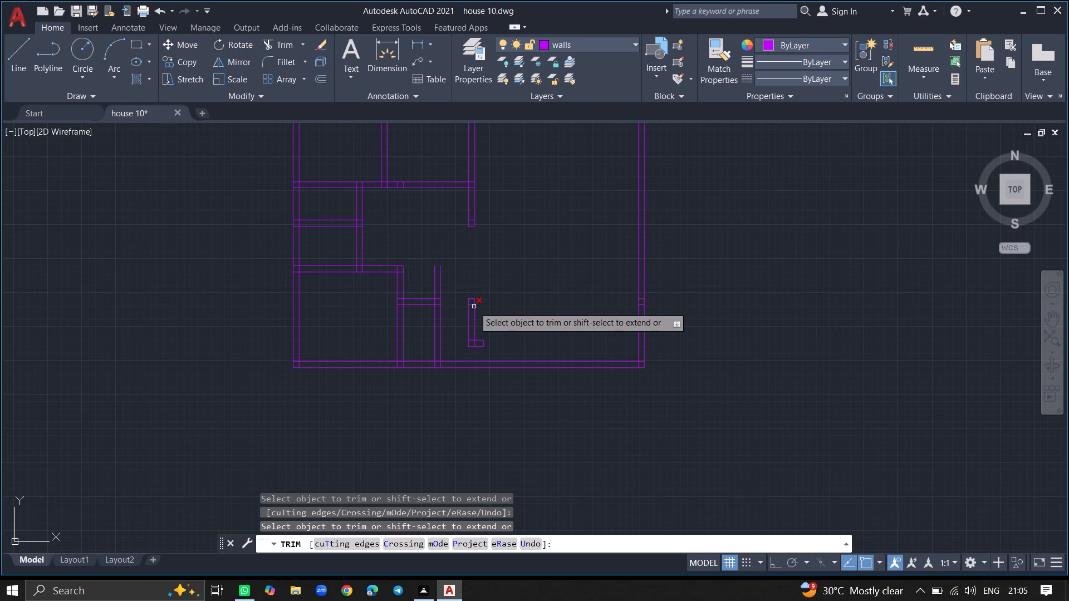
click(473, 301)
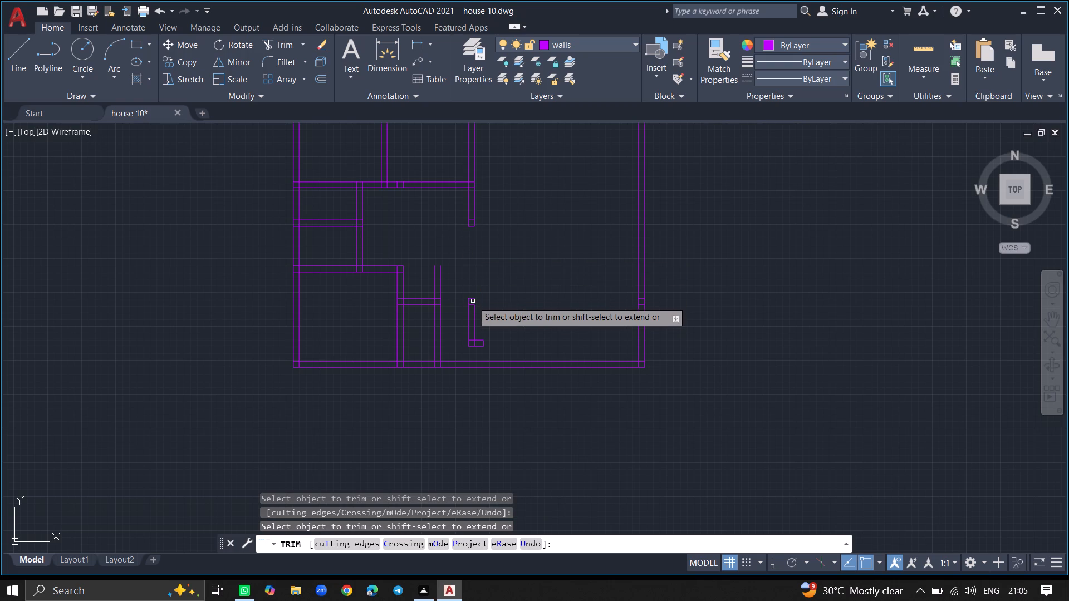
ctrl+scroll(473, 301, up, 3)
click(468, 293)
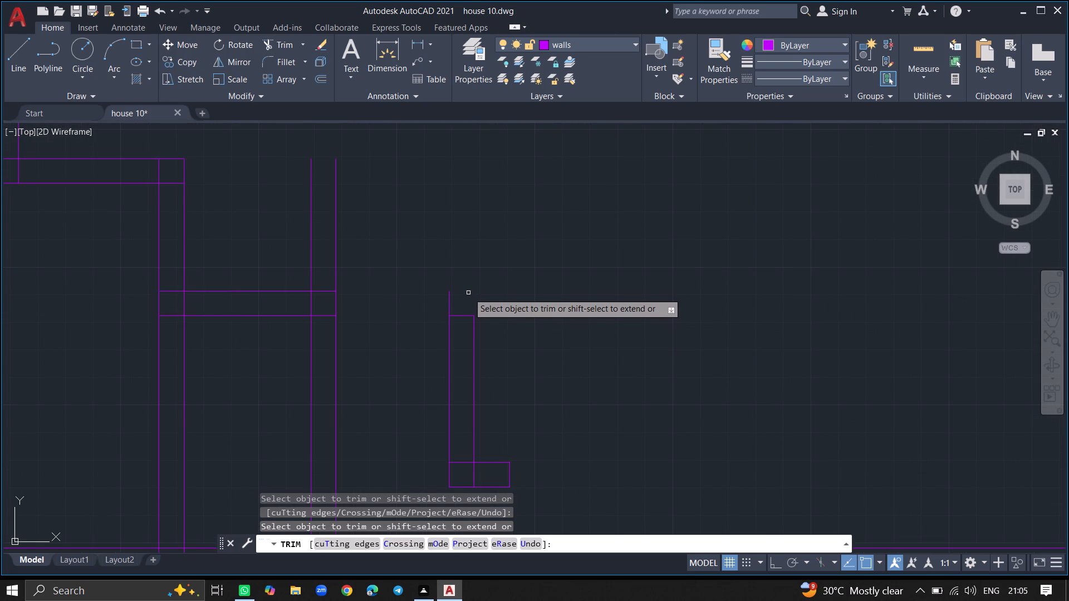
click(449, 295)
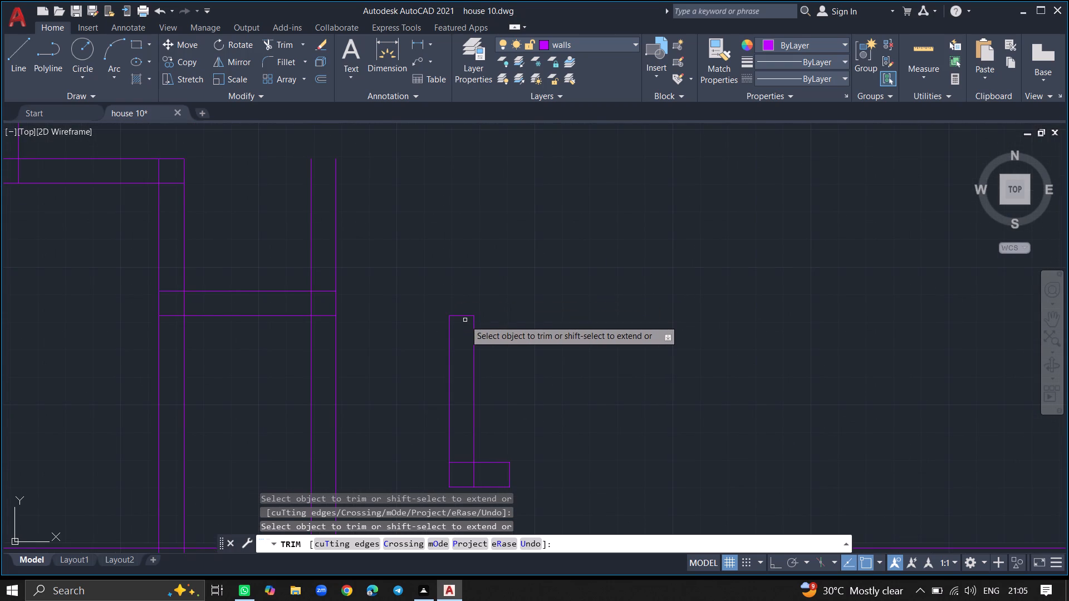
click(465, 316)
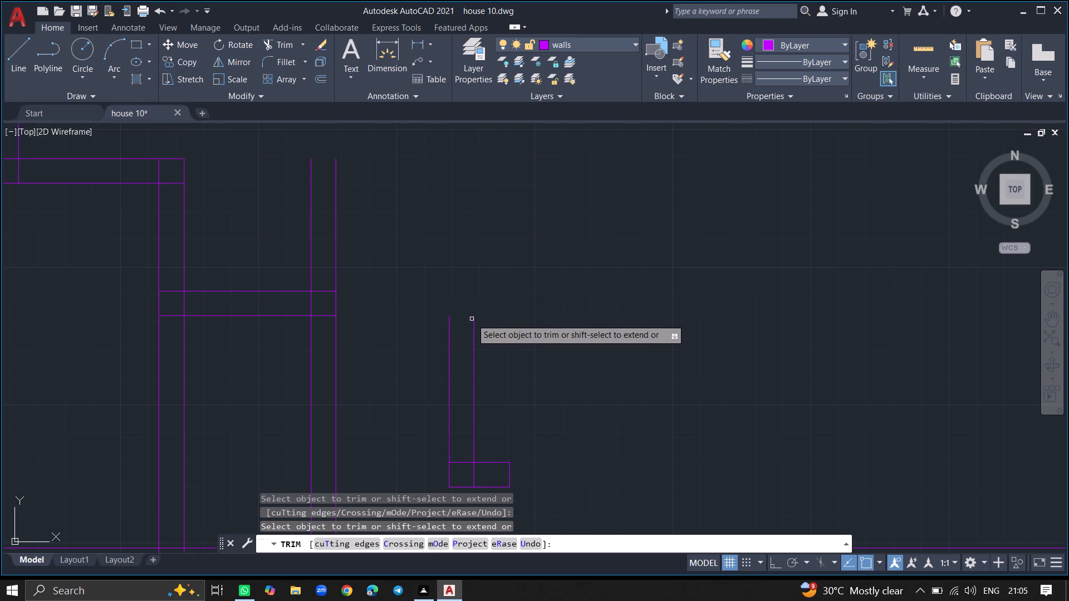
click(472, 319)
click(449, 323)
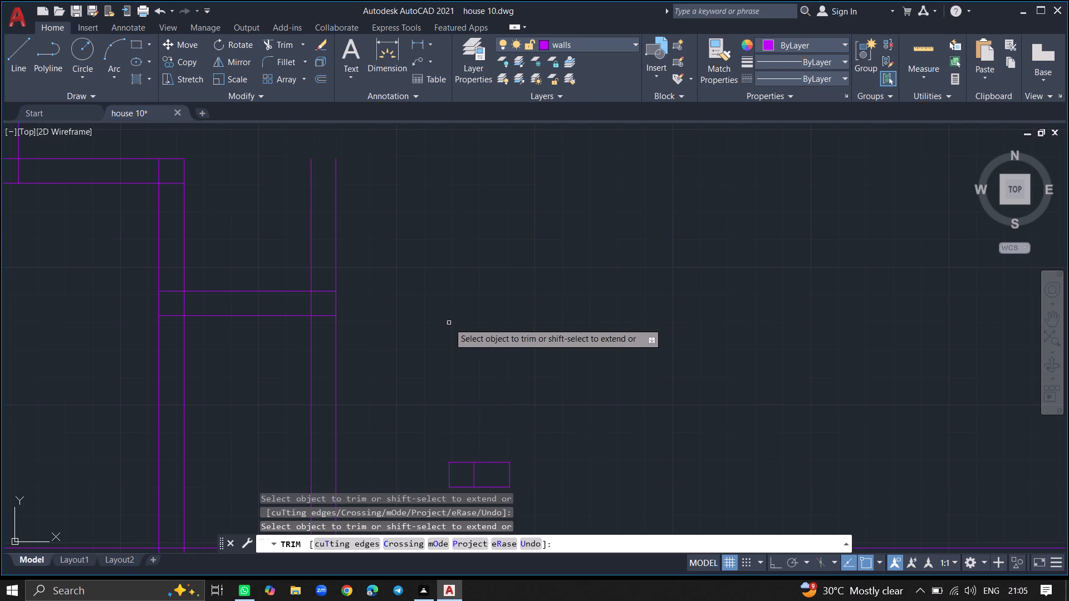
Trim away every edge of the small rectangular wall piece left at the south end of the removed central wall stub.
click(458, 462)
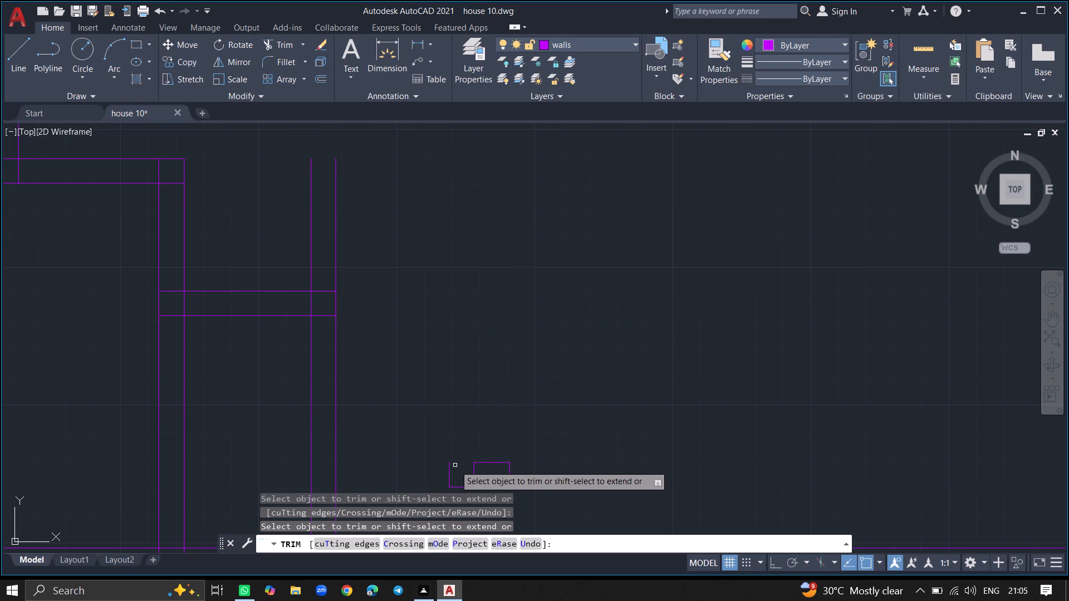
click(449, 467)
click(472, 467)
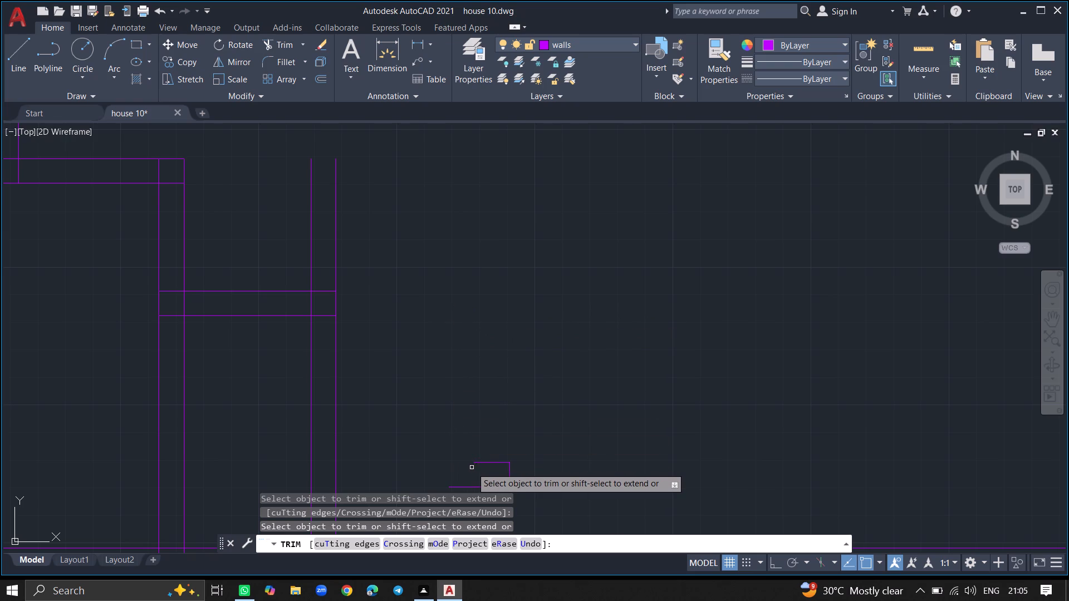
click(483, 462)
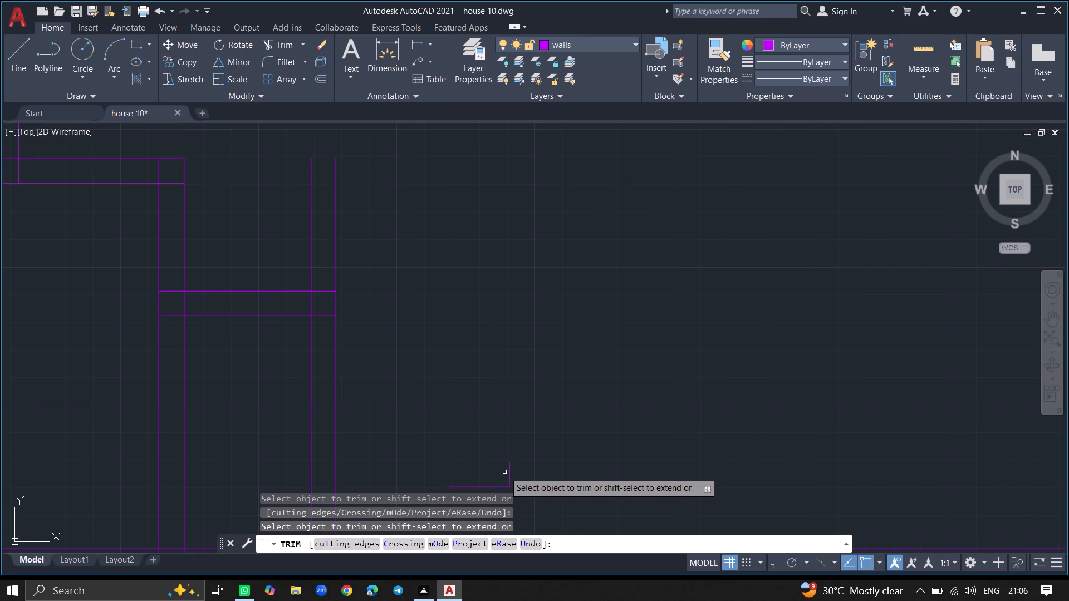
click(508, 474)
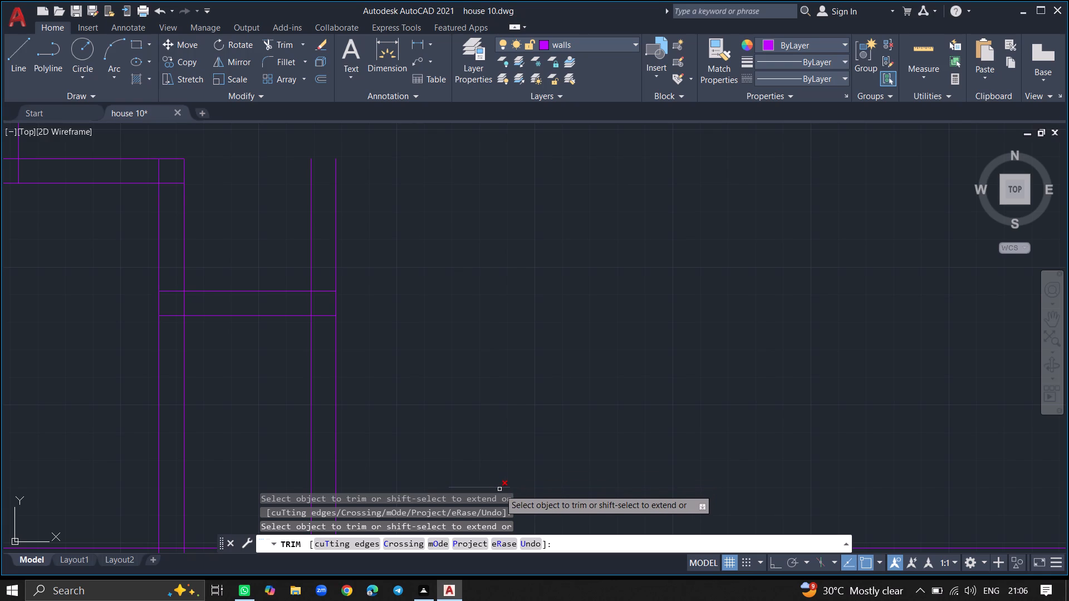
click(499, 489)
key(Return)
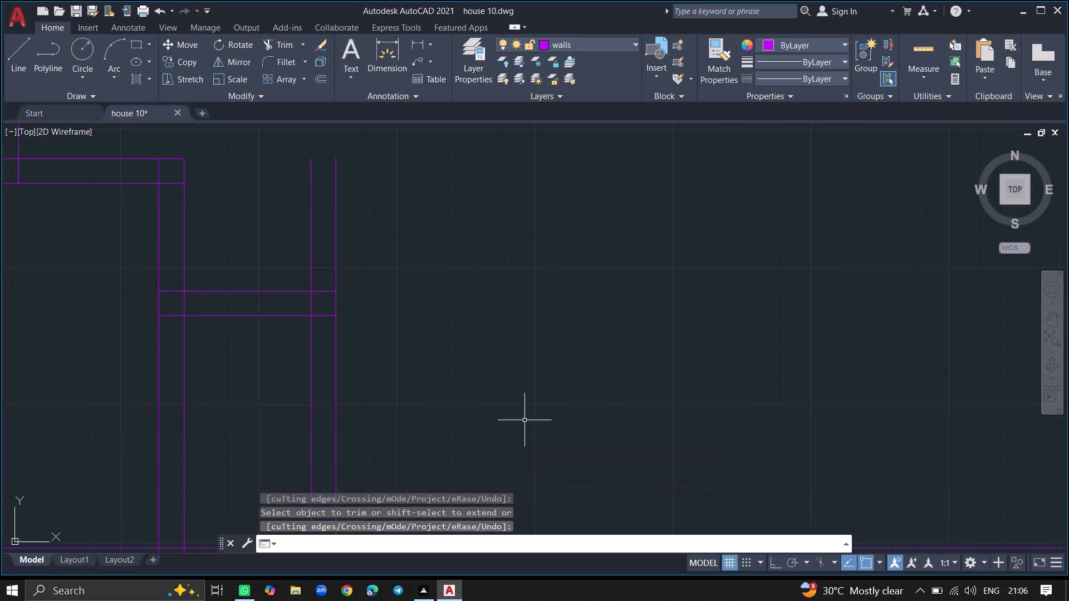
Extend both lines of the horizontal wall between the two small west rooms eastward to the central wall's south end.
ctrl+scroll(524, 420, down, 4)
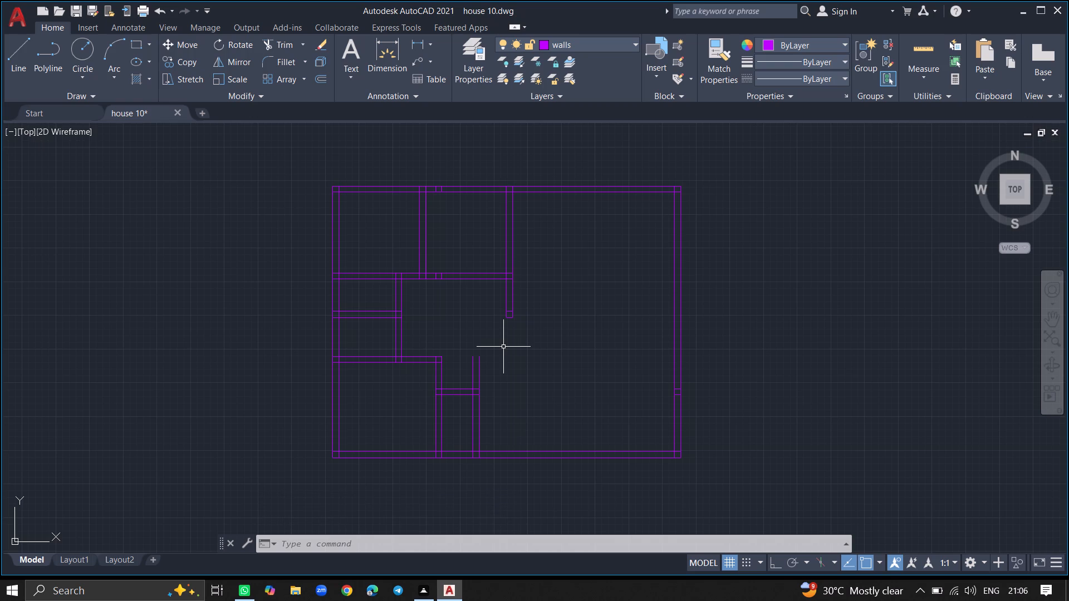
text(ex)
key(Return)
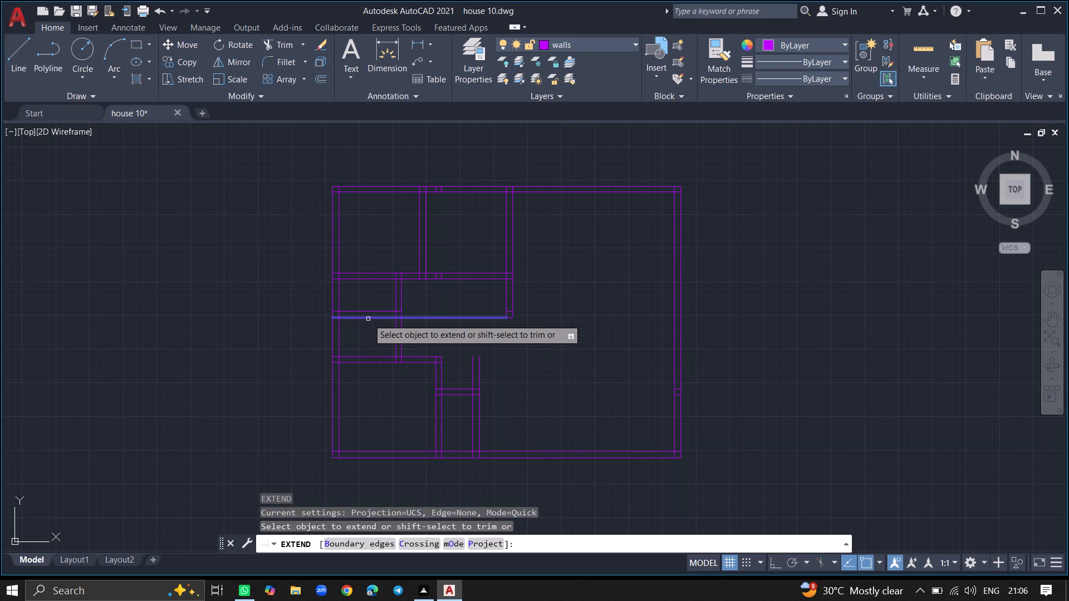
click(369, 318)
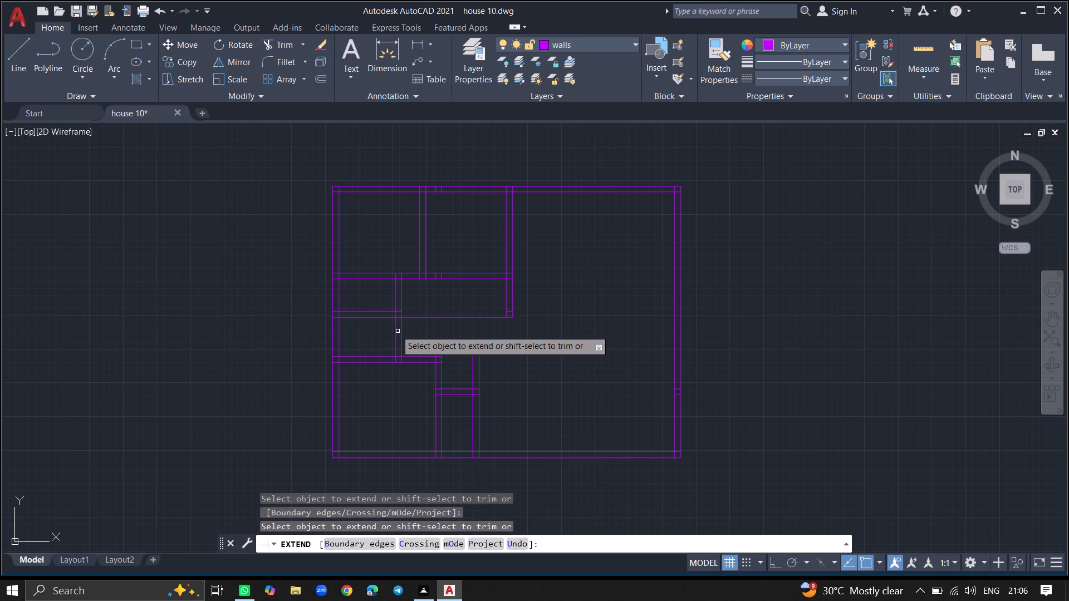
click(384, 311)
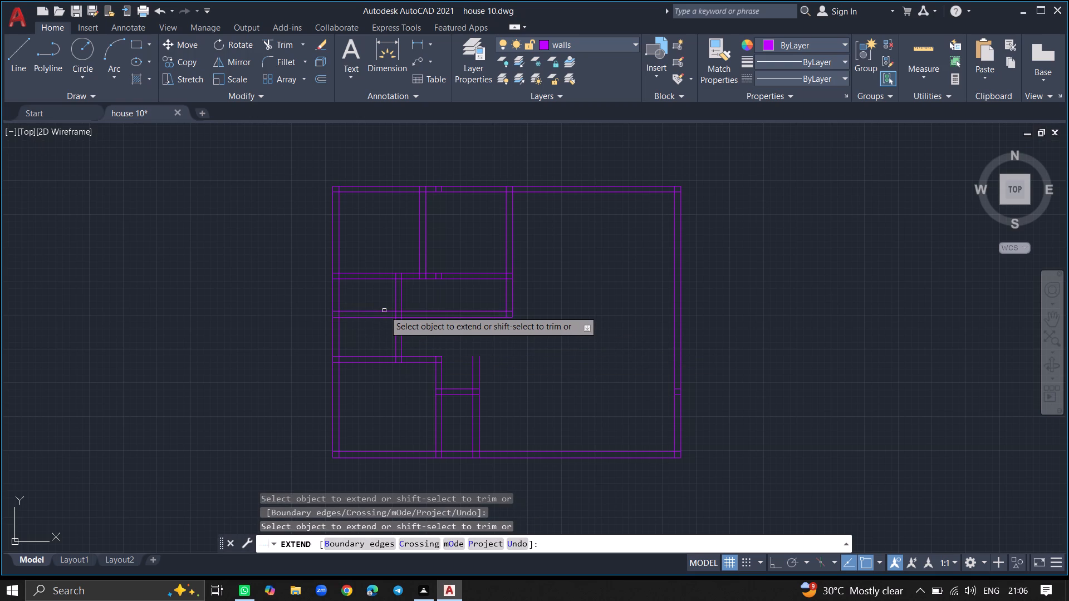
key(Escape)
Extend both lines of the short vertical wall east of the southwest room north through the extended horizontal wall.
text(ex)
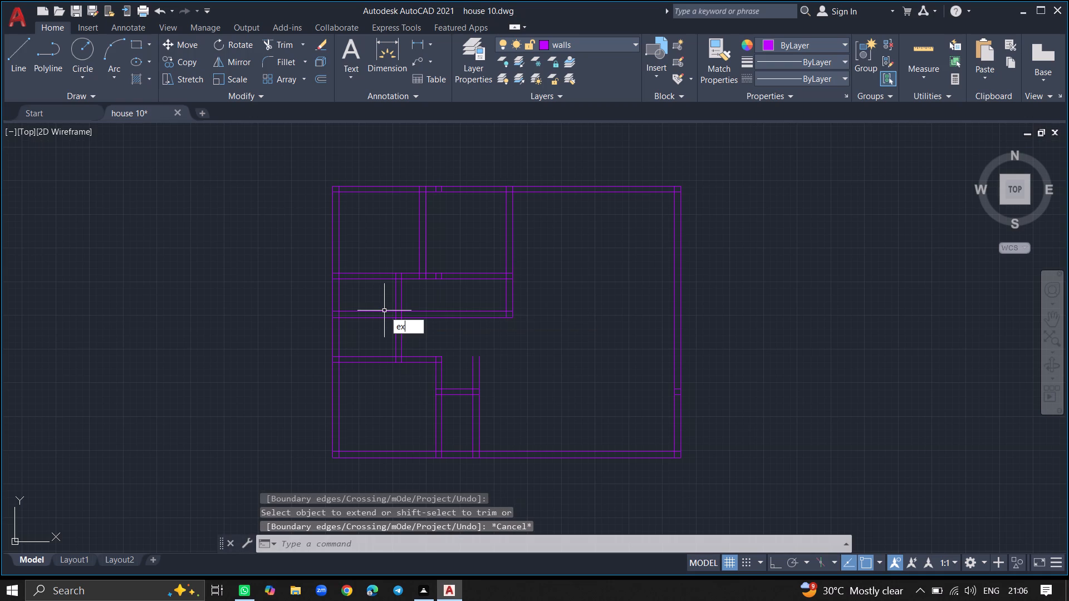
key(Return)
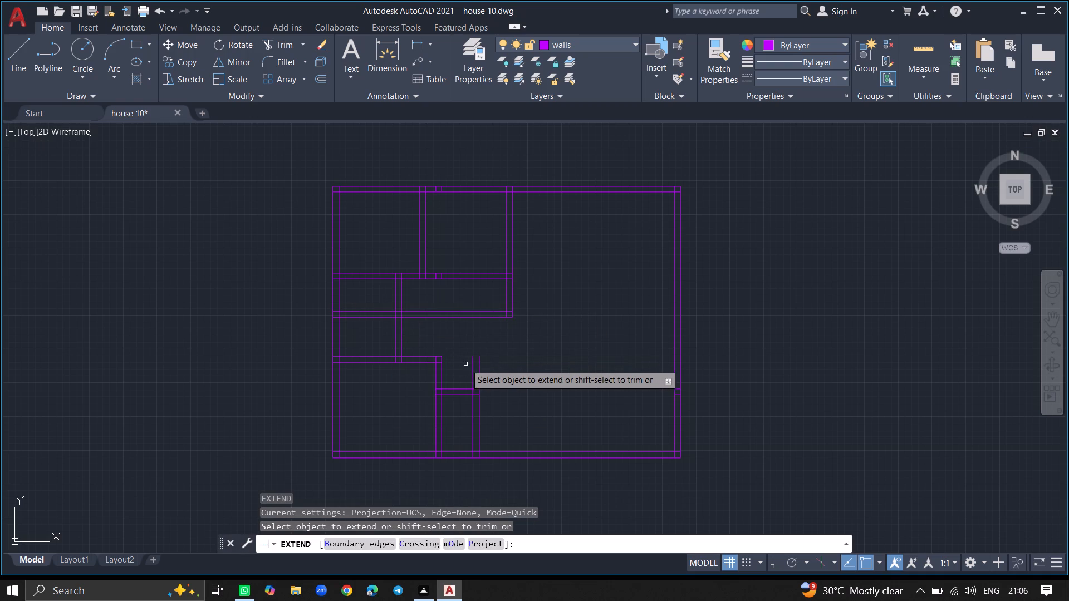
click(472, 367)
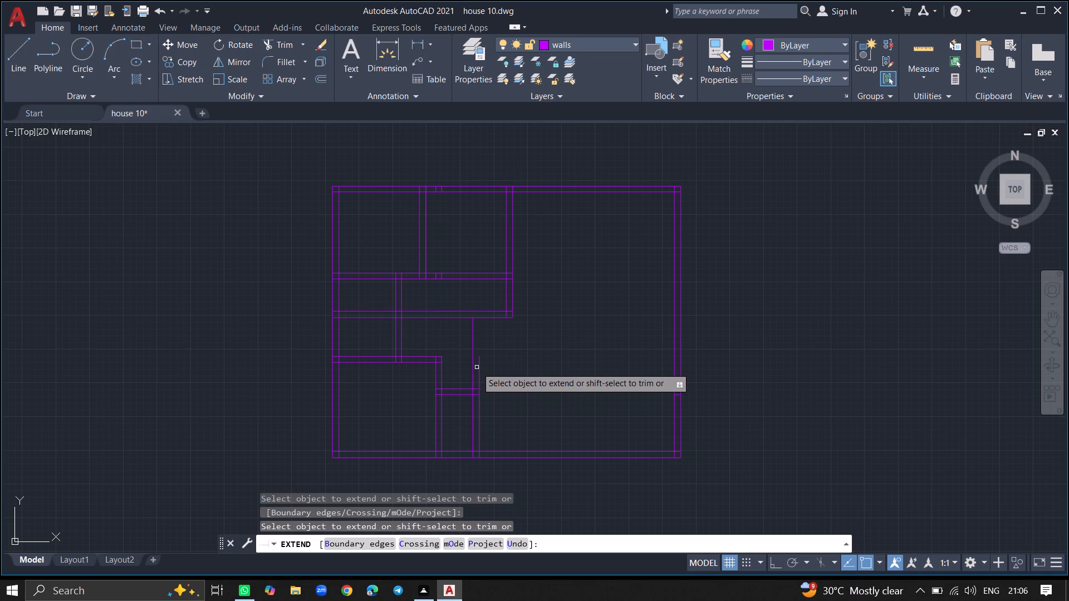
click(479, 368)
click(473, 343)
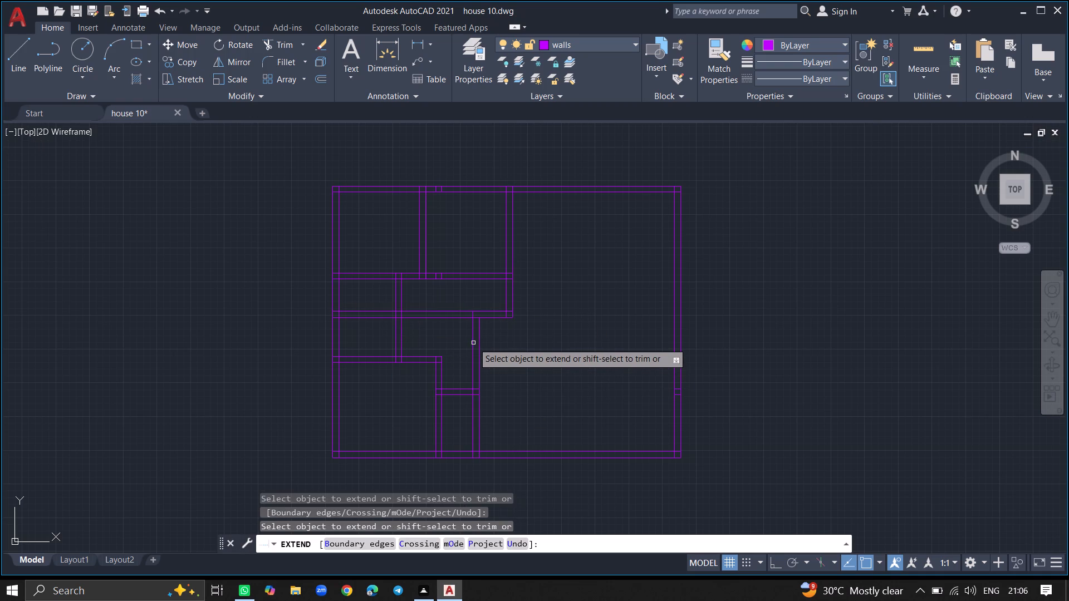
click(479, 341)
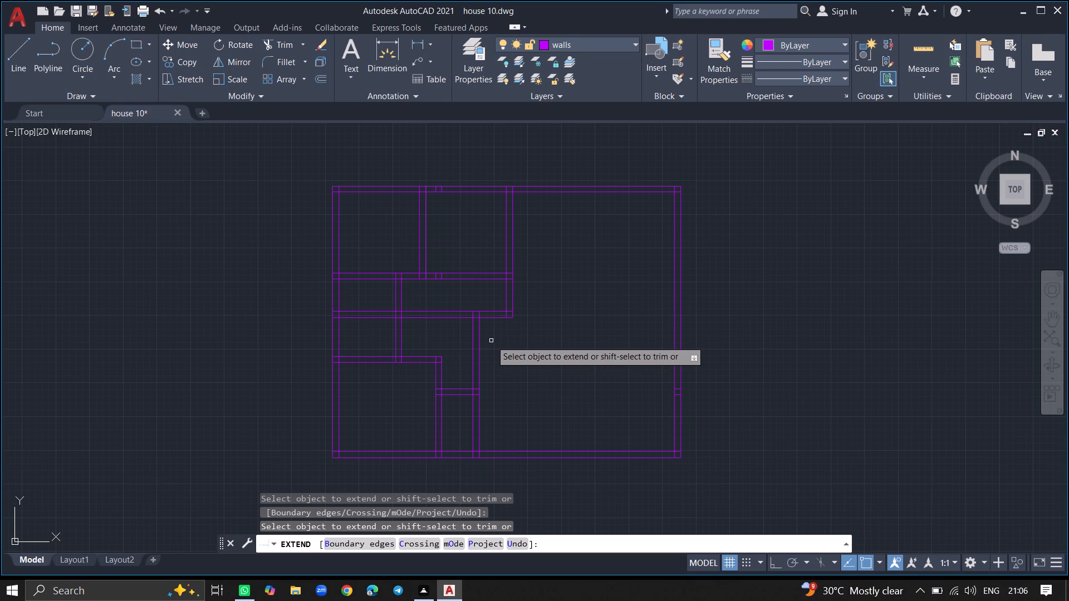
key(Return)
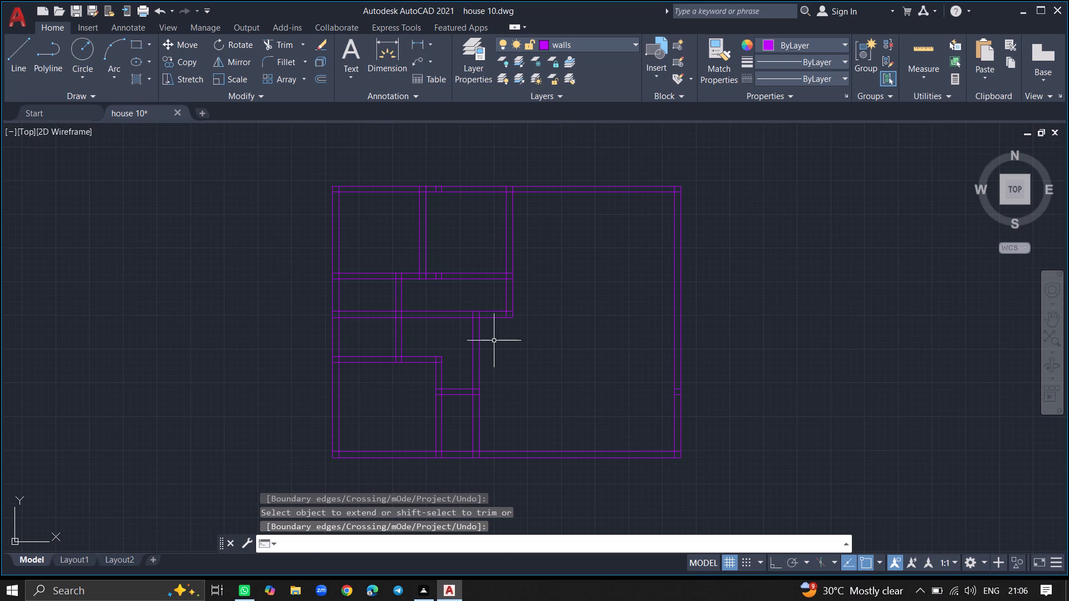
Trim both extended horizontal wall lines on either side of the lengthened vertical wall, from the small west rooms to the central wall.
text(trim)
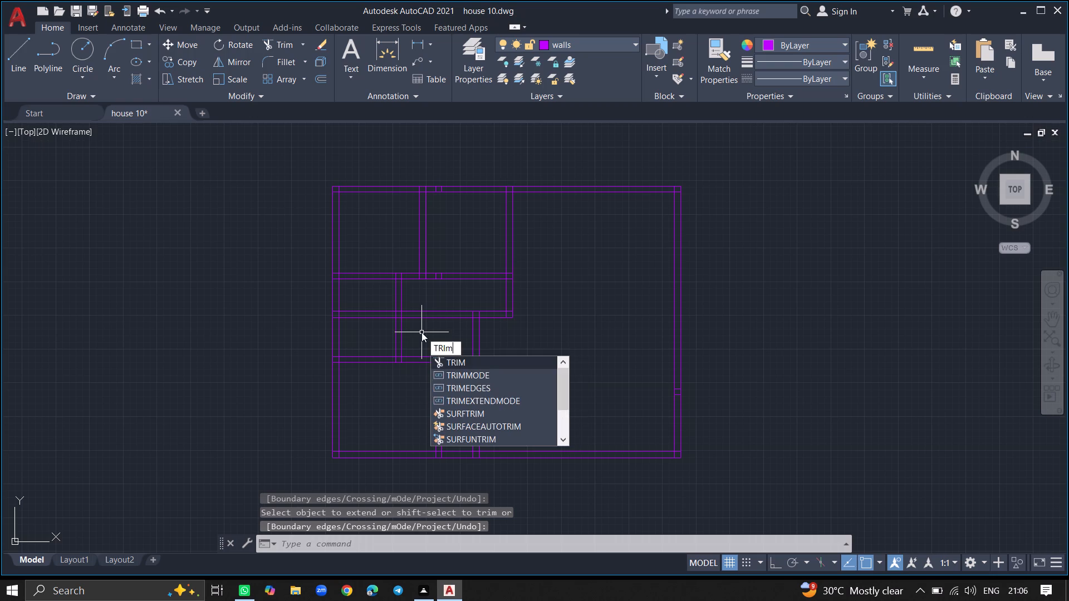
key(Return)
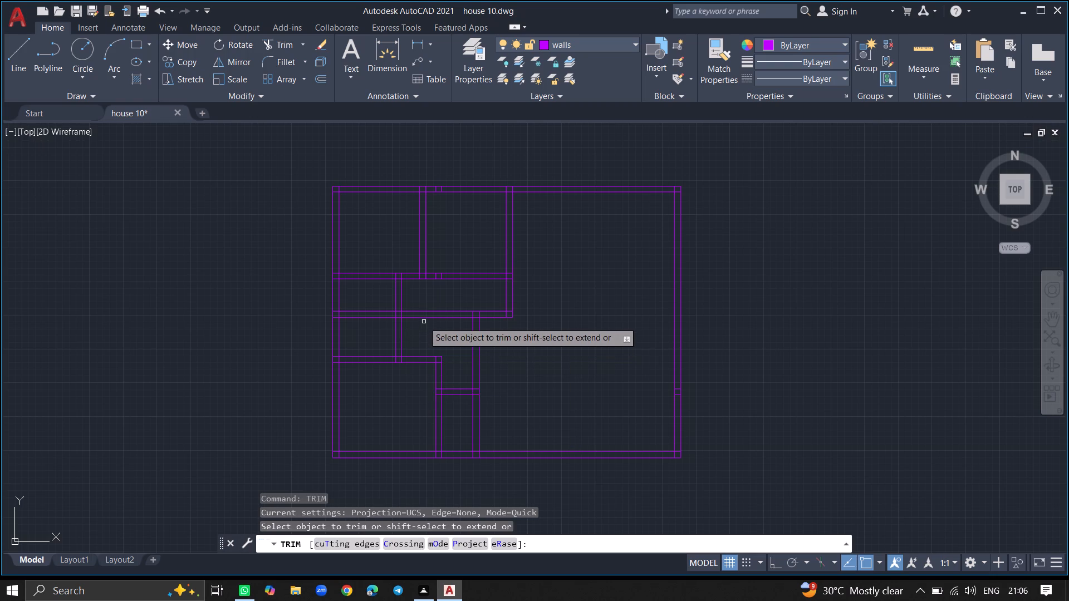
click(426, 318)
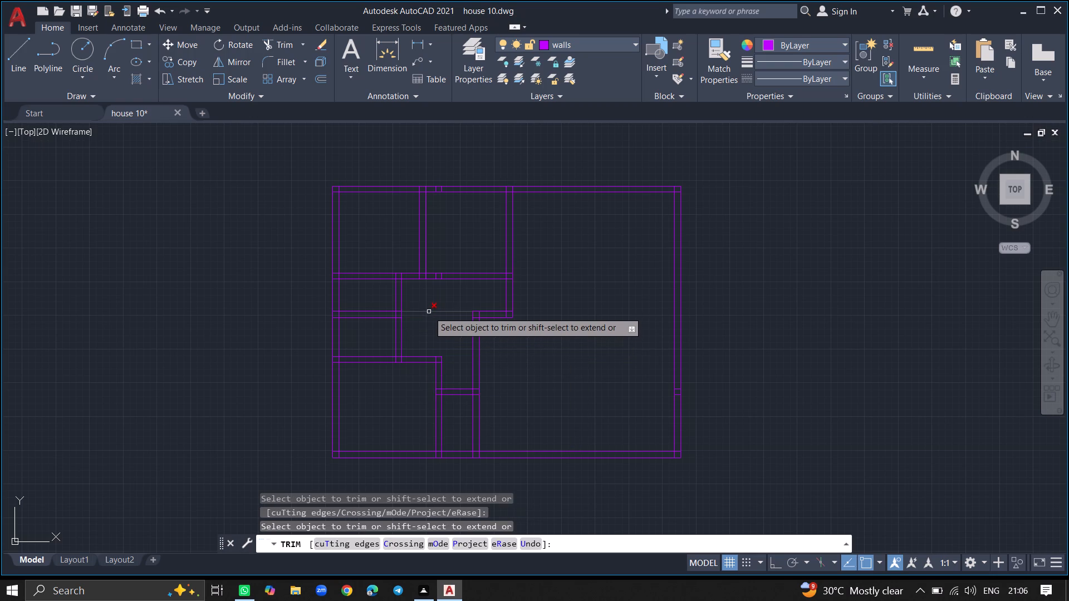
click(429, 311)
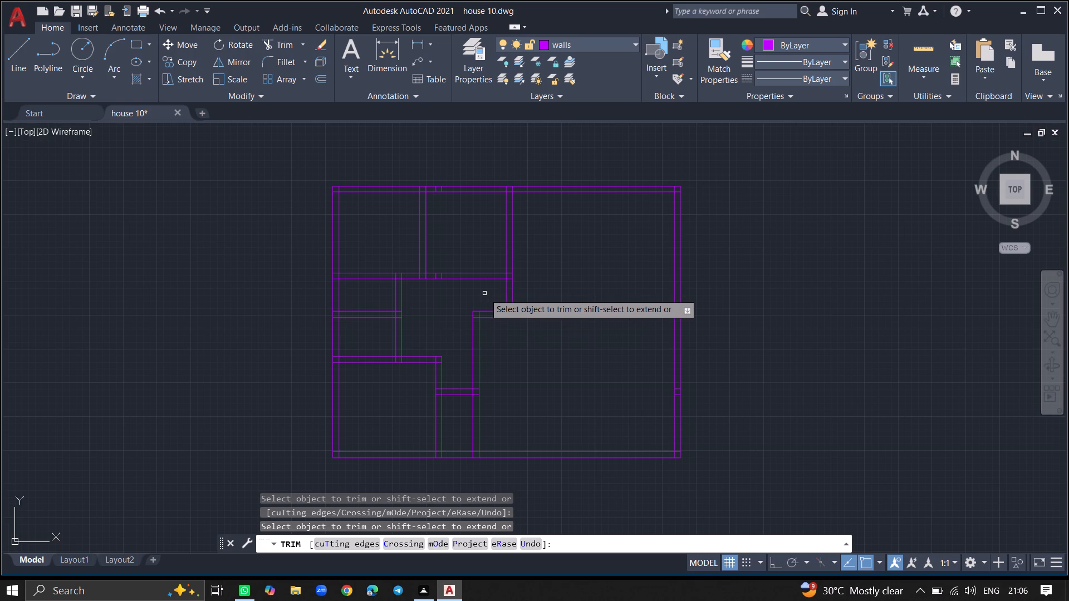
click(491, 312)
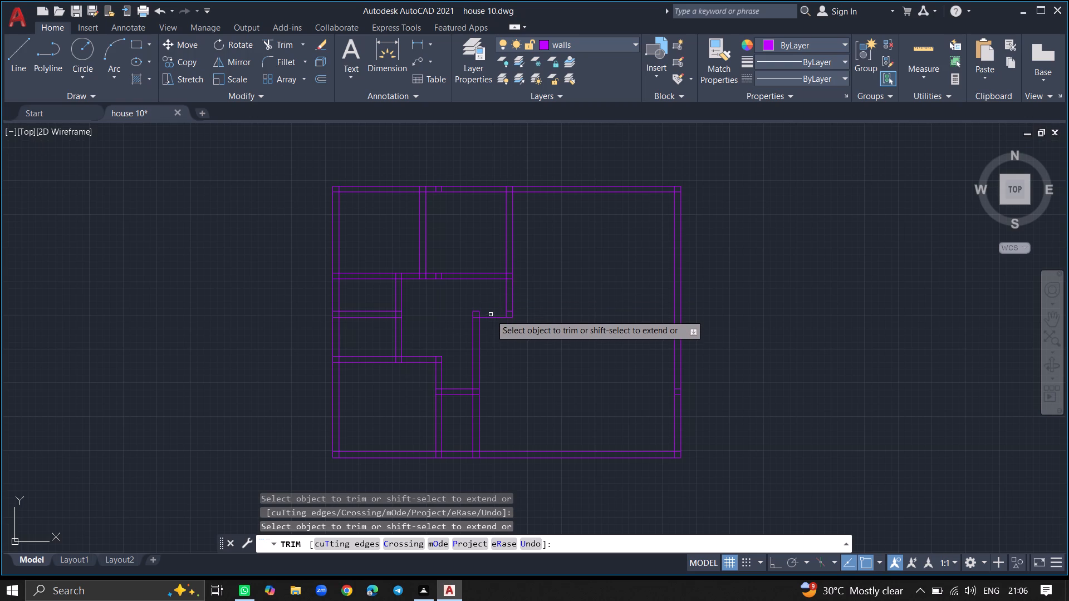
click(491, 318)
ctrl+scroll(491, 318, up, 2)
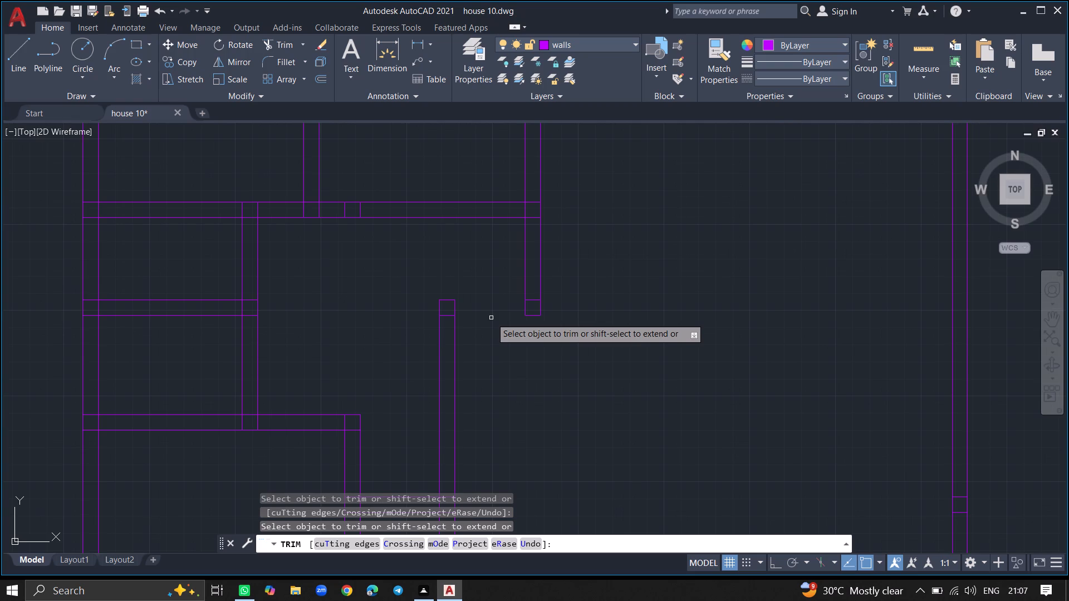
key(Escape)
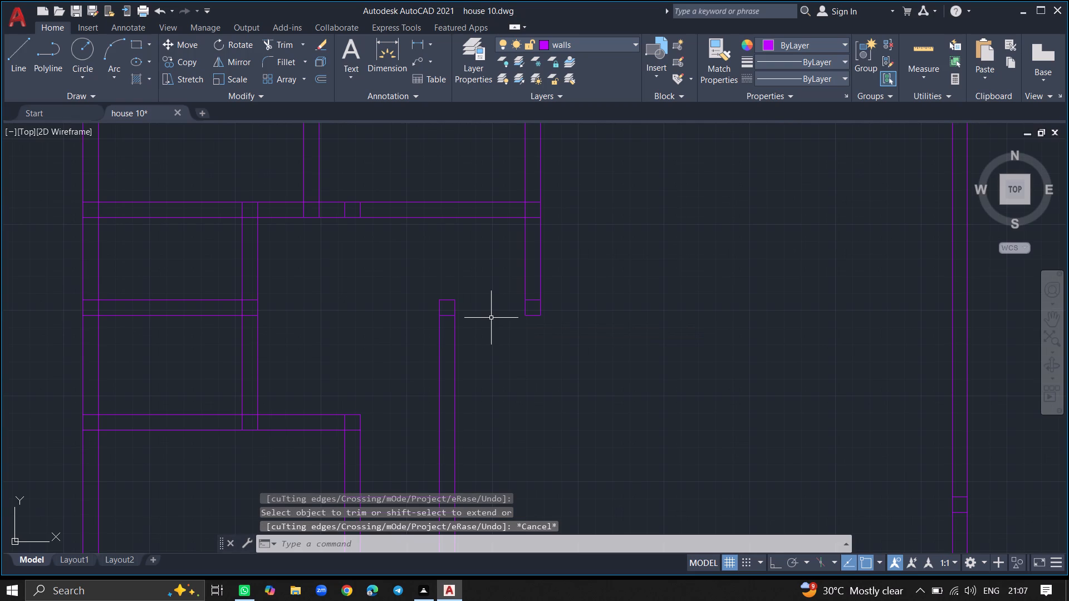
Extend both short horizontal lines at the central wall's south end eastward to the east exterior wall.
text(ex)
key(Return)
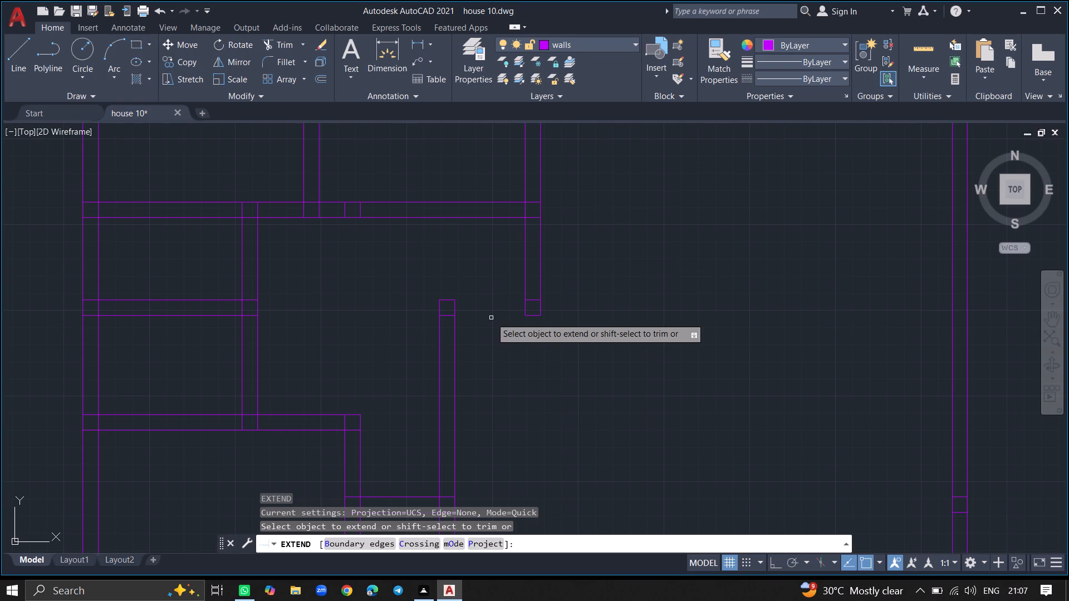
click(535, 301)
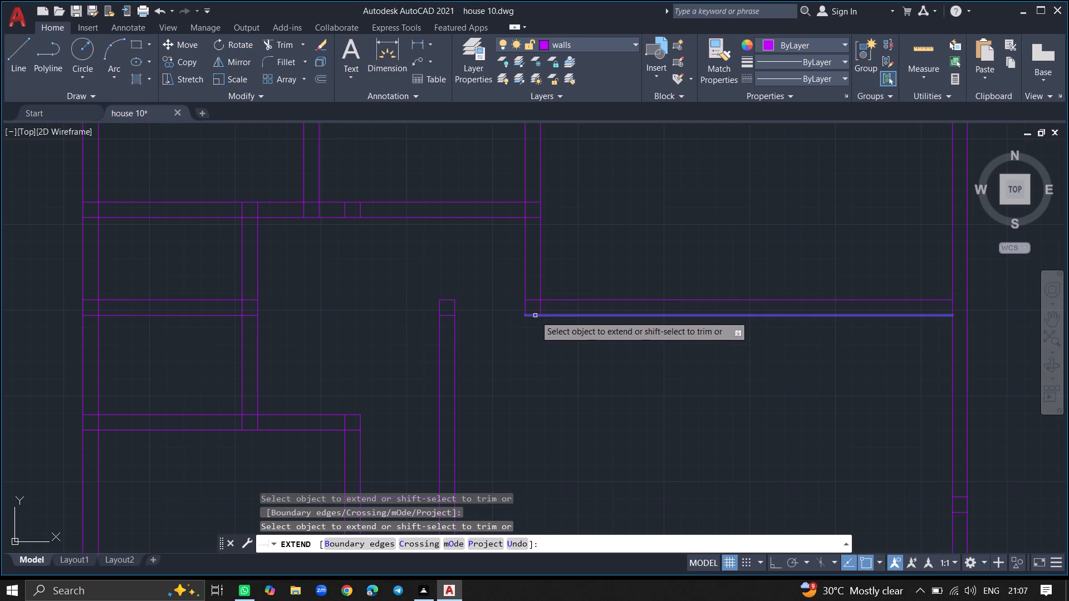
click(535, 316)
key(Return)
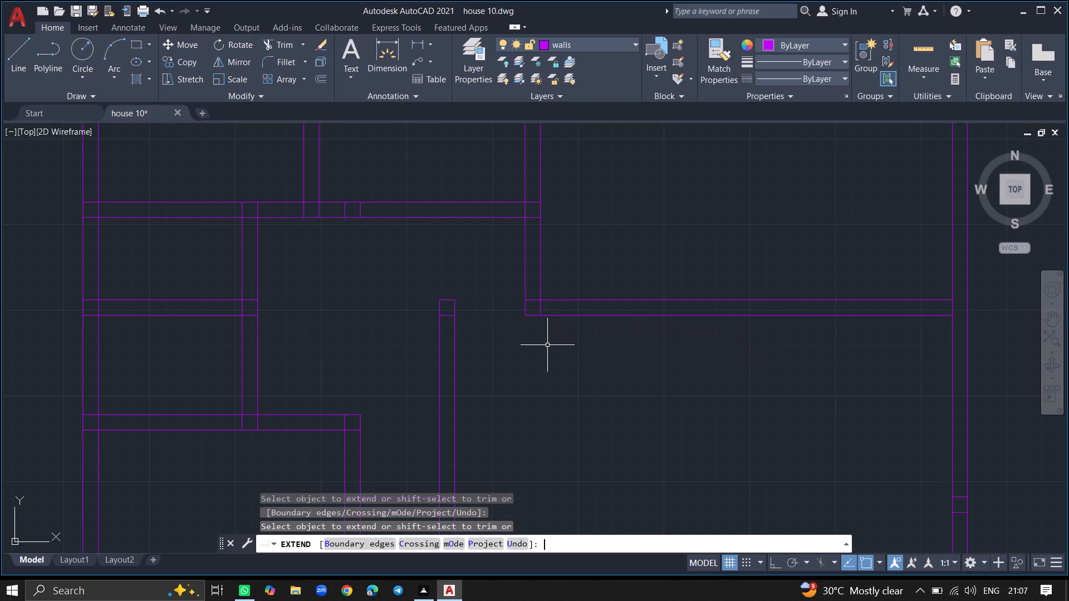
Draw a short vertical line across the new east horizontal wall, a short distance east of the central wall.
key(l)
key(Return)
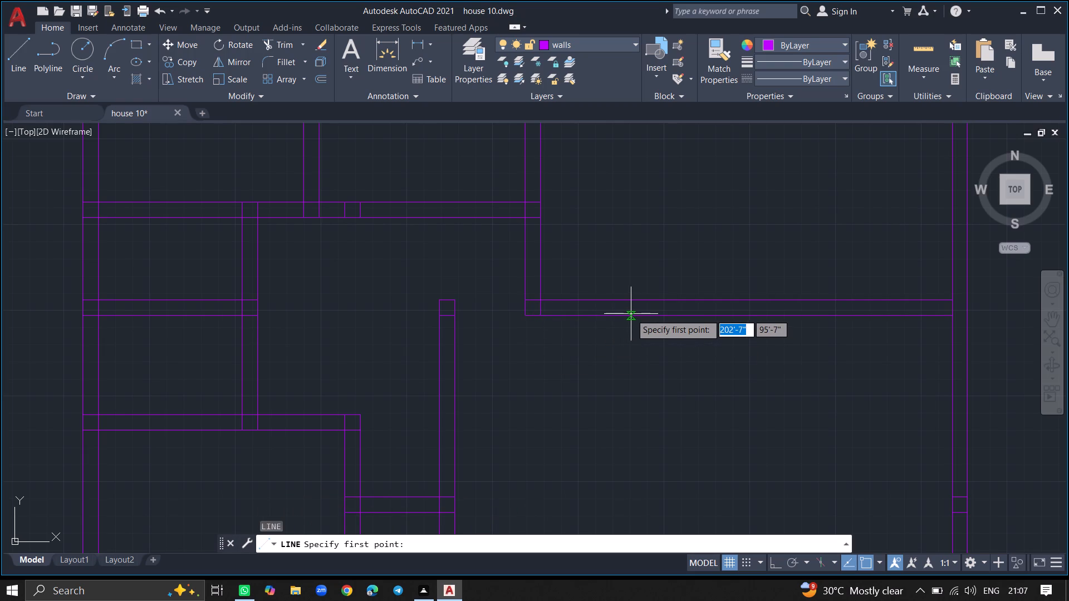
click(620, 314)
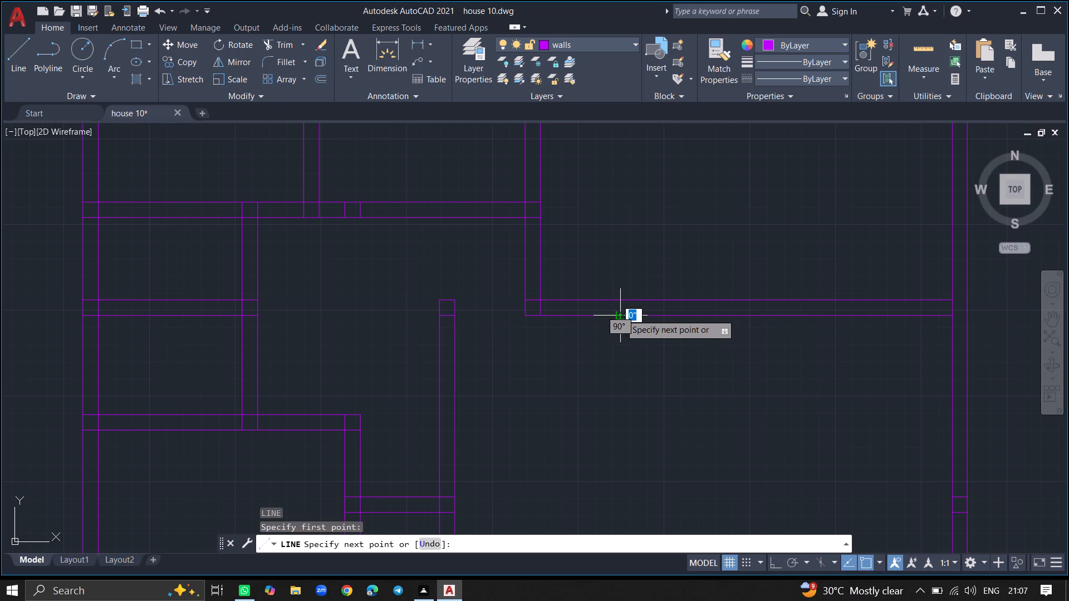
click(620, 295)
key(Return)
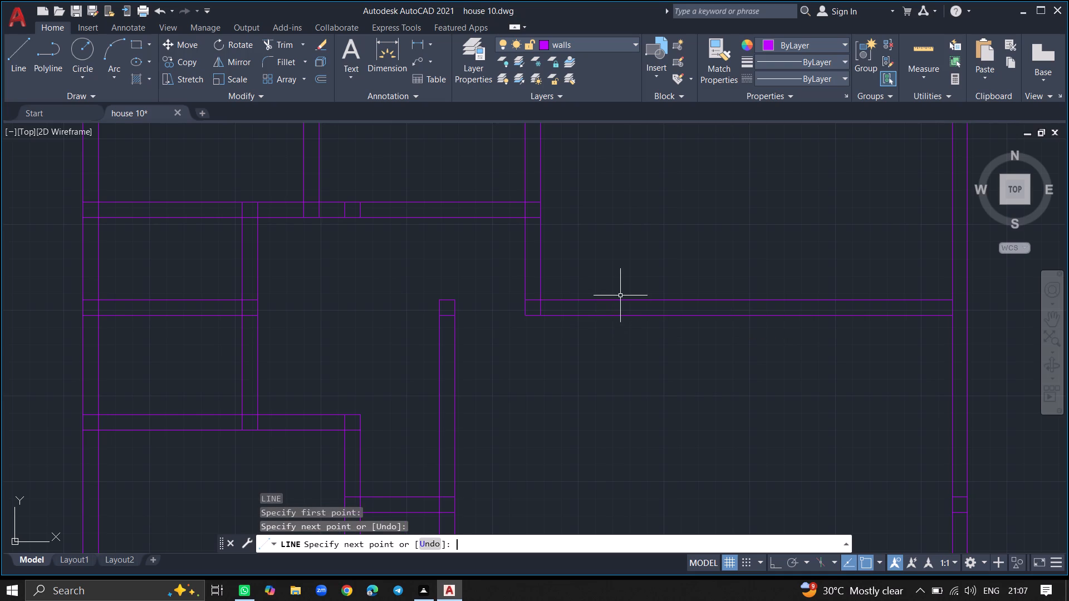
Trim both lines of the new east horizontal wall from the short vertical line to the east exterior wall.
text(trim)
key(Return)
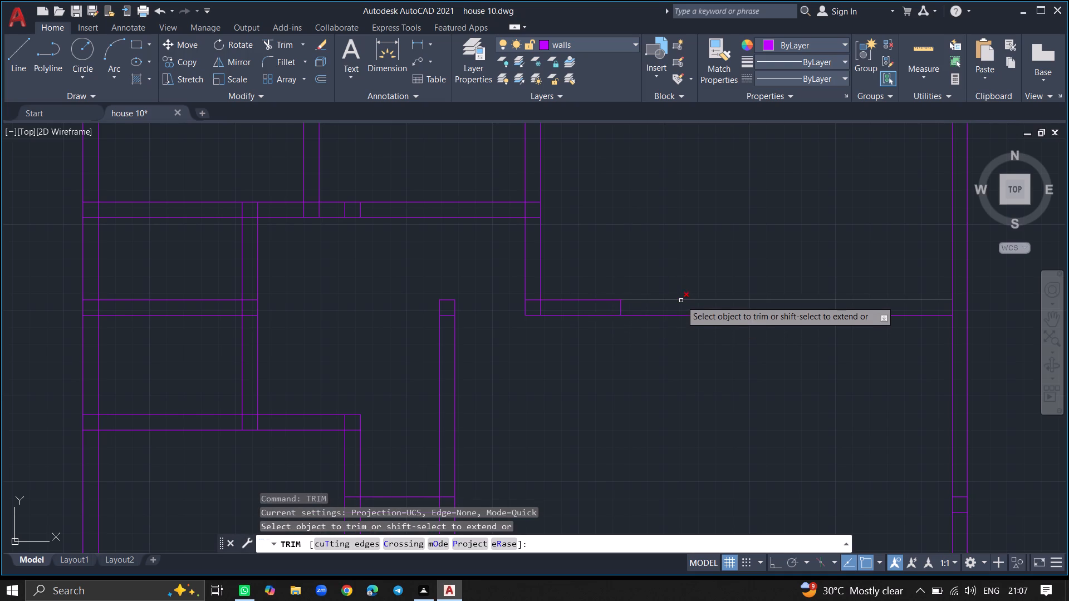
click(681, 299)
click(680, 316)
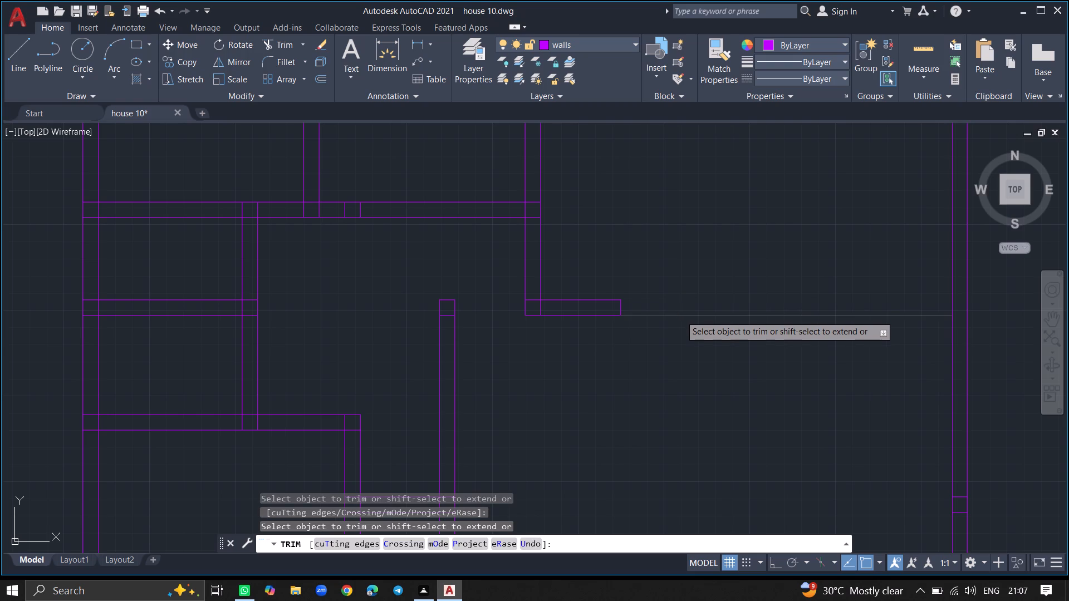
key(Return)
Trim away the leftover pairs of short vertical lines inside the middle horizontal wall and the north exterior wall.
ctrl+scroll(680, 316, down, 3)
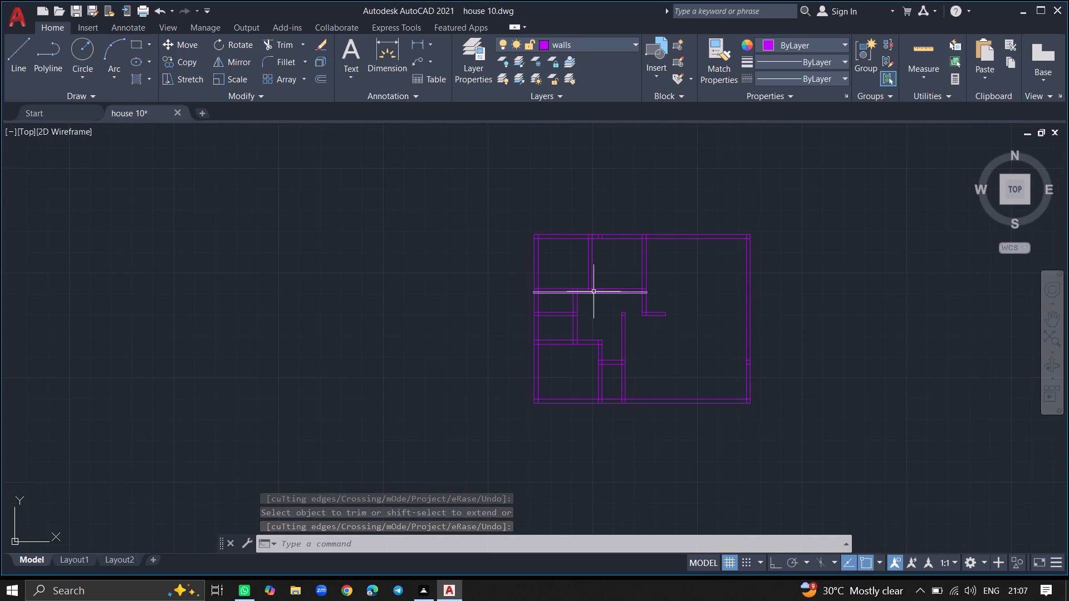
ctrl+scroll(594, 292, up, 2)
text(trim)
key(Return)
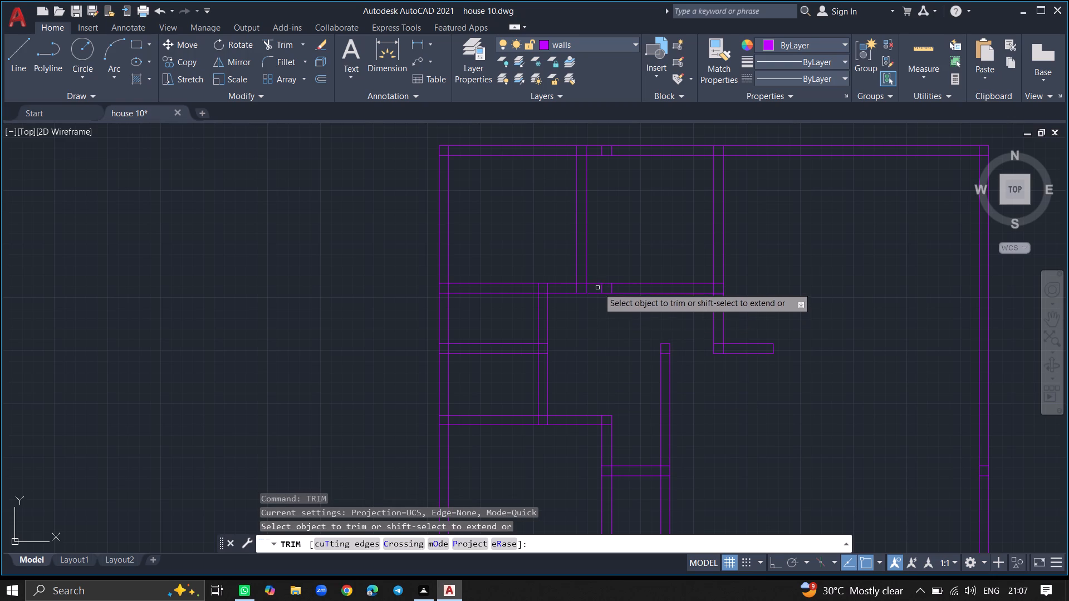
click(602, 288)
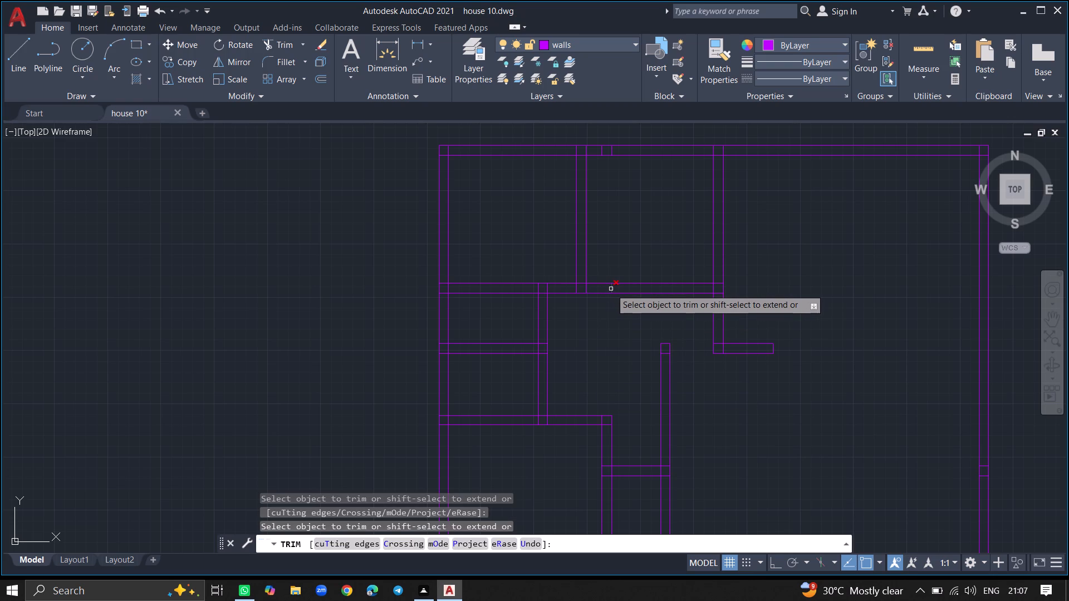
click(611, 289)
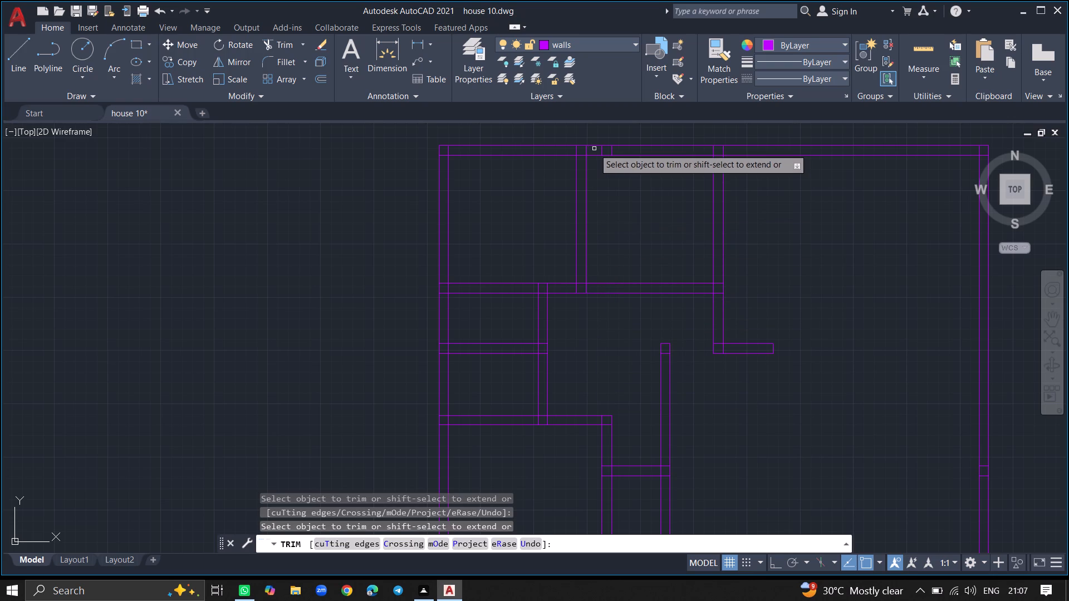
click(601, 149)
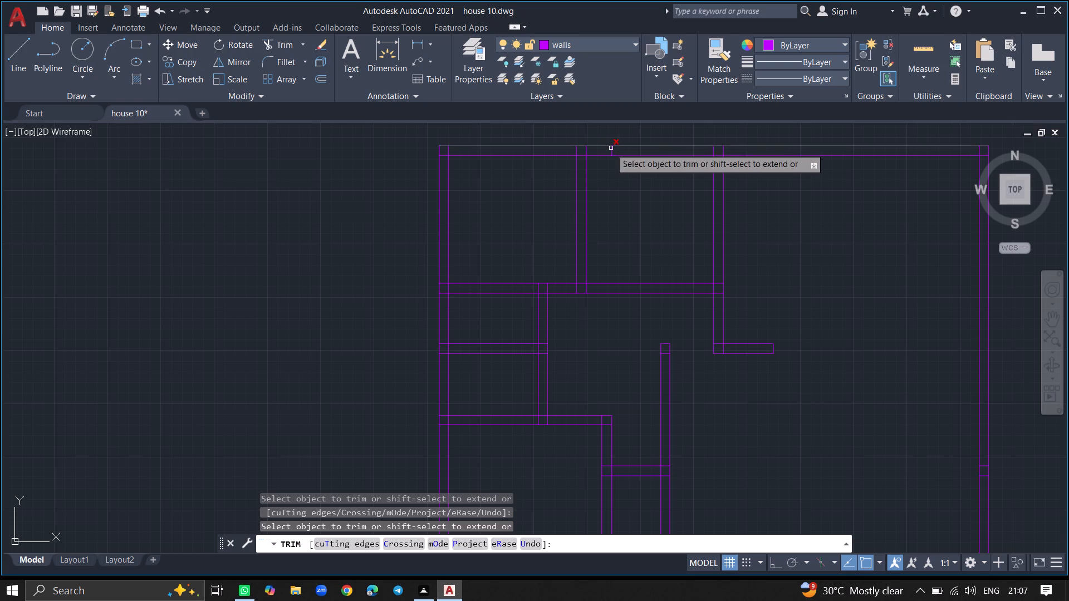
click(611, 151)
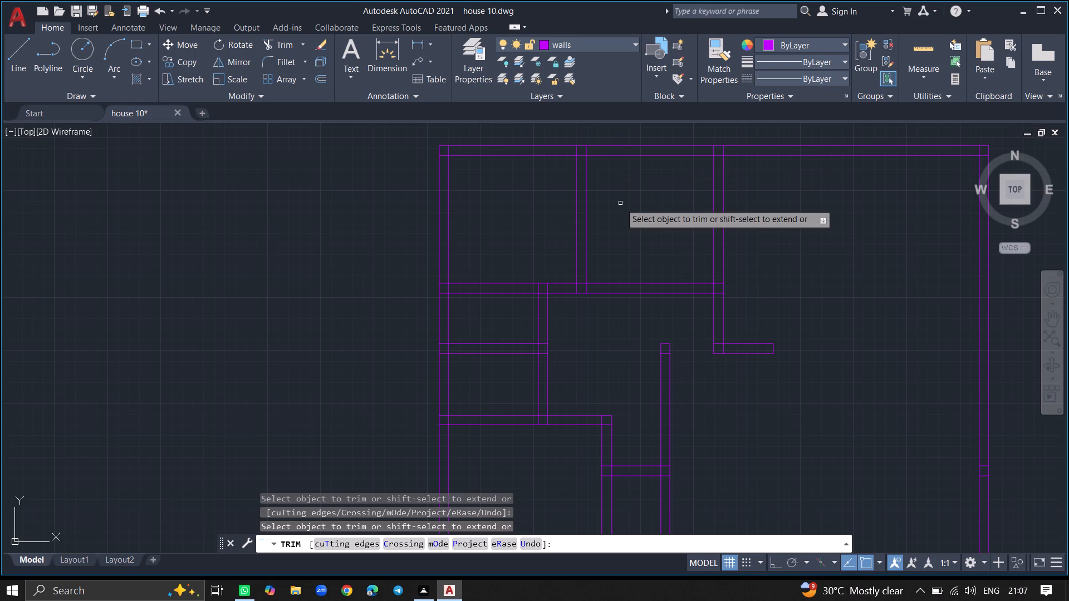
Trim away the two leftover short horizontal lines inside the east exterior wall.
ctrl+scroll(620, 203, down, 4)
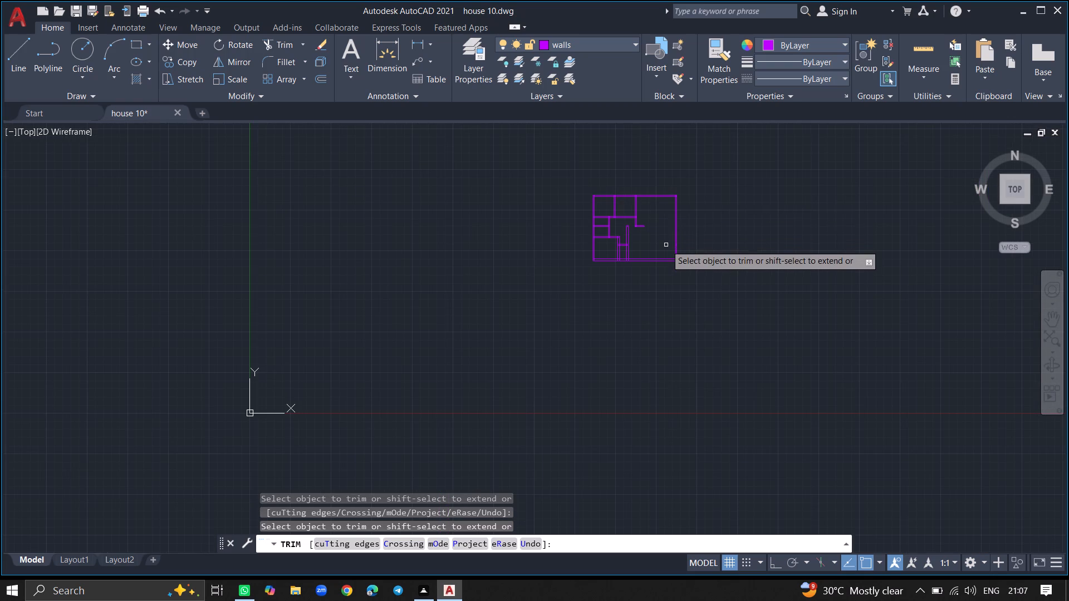
ctrl+scroll(666, 245, up, 4)
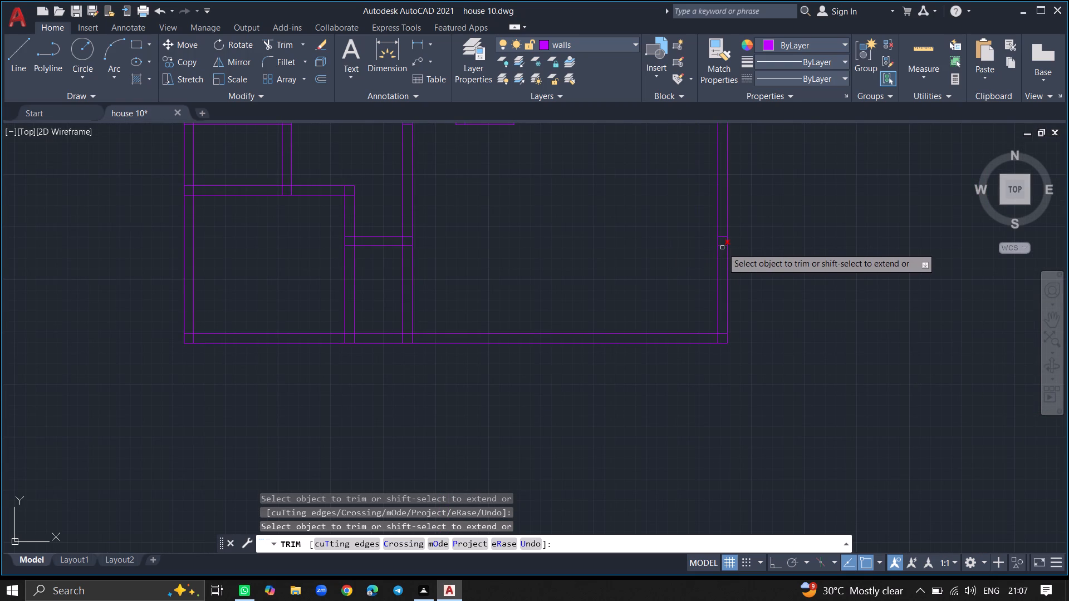
click(723, 247)
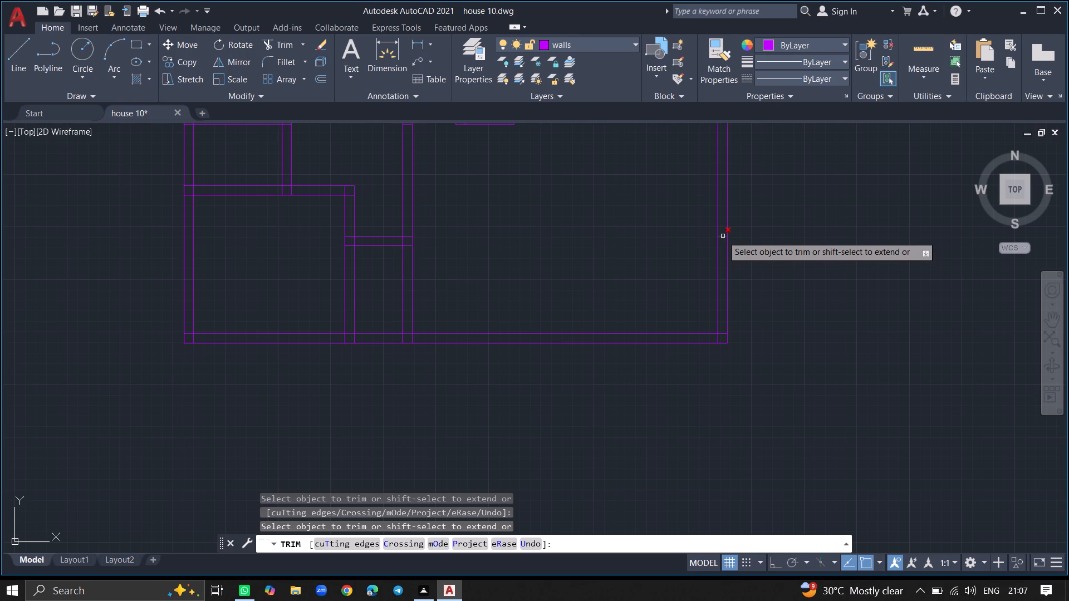
click(723, 236)
key(Return)
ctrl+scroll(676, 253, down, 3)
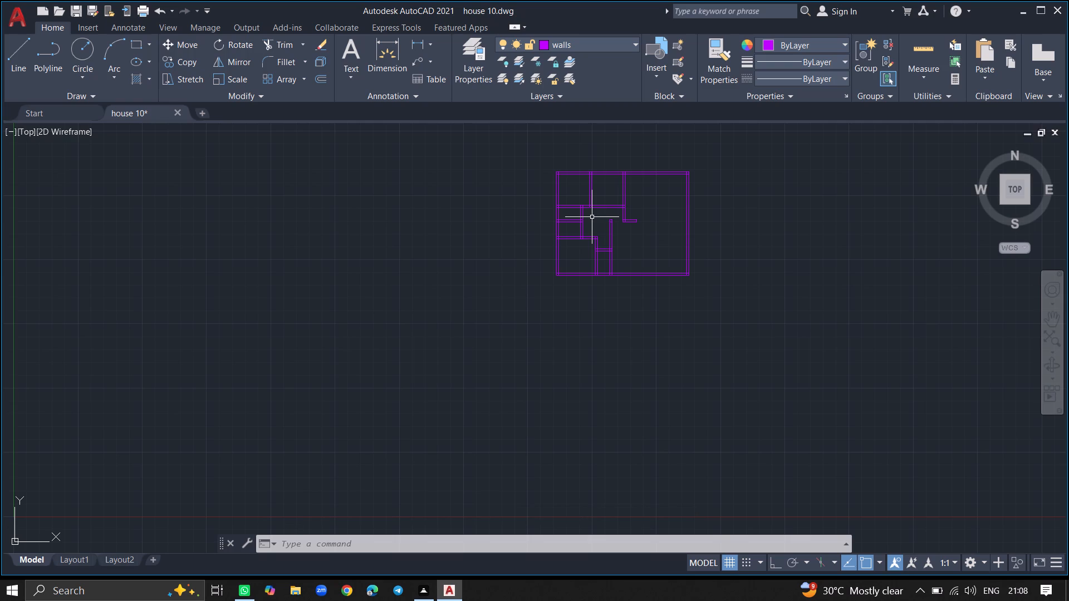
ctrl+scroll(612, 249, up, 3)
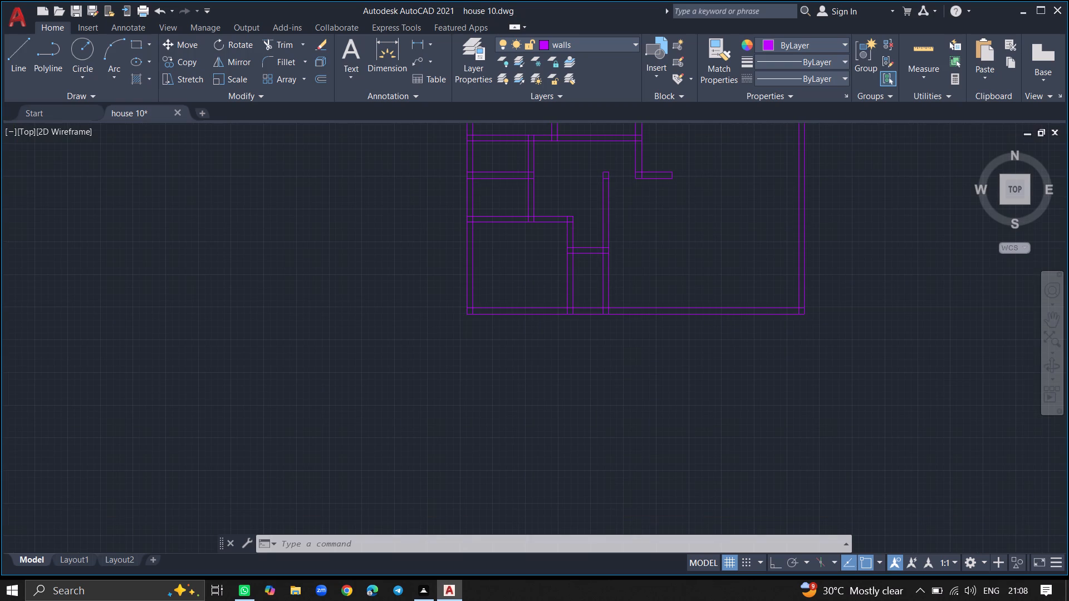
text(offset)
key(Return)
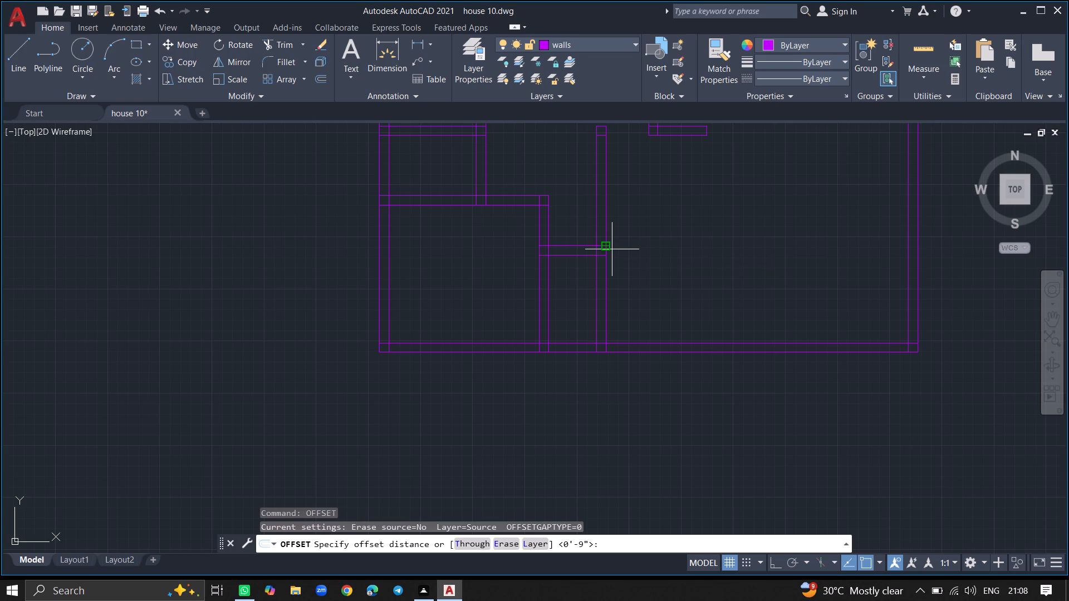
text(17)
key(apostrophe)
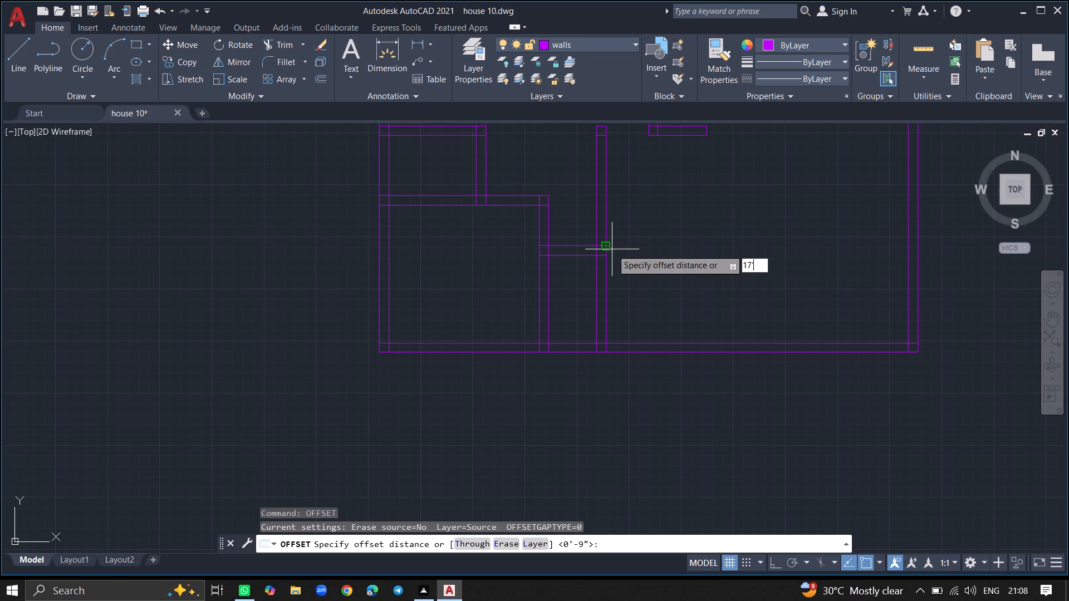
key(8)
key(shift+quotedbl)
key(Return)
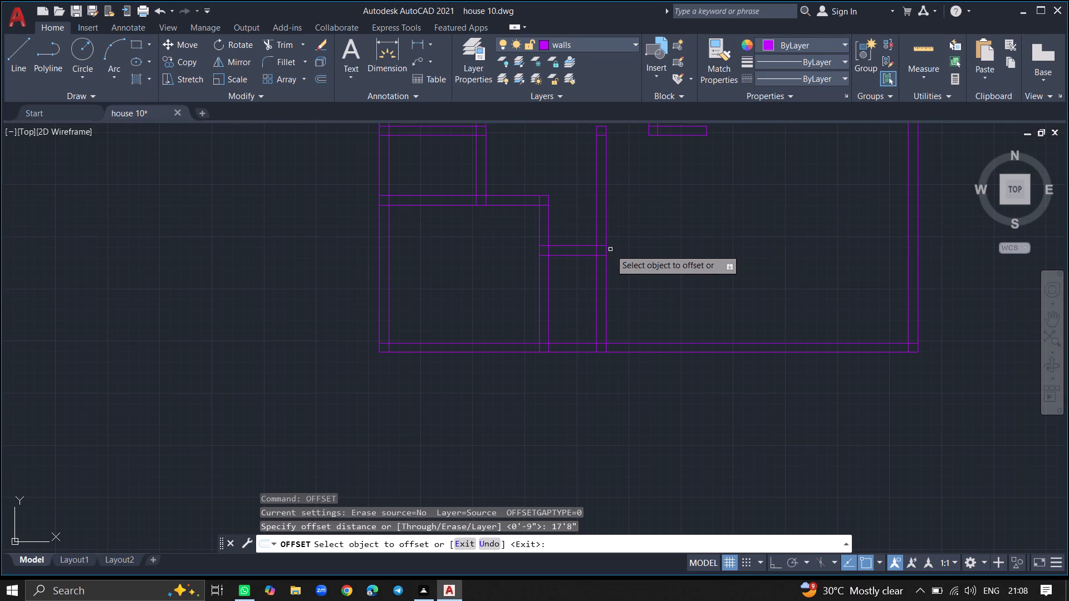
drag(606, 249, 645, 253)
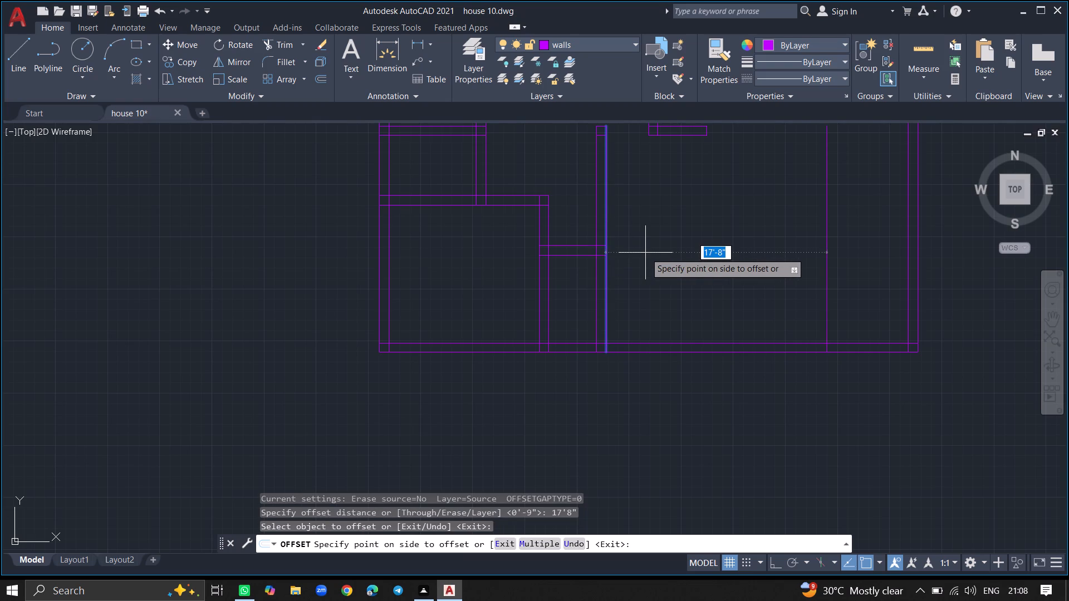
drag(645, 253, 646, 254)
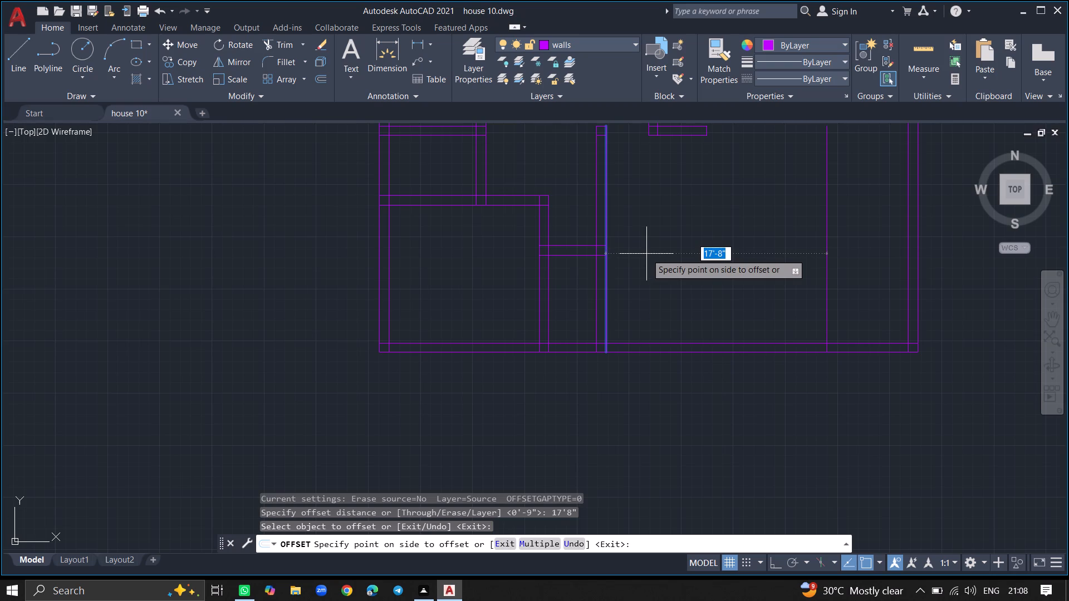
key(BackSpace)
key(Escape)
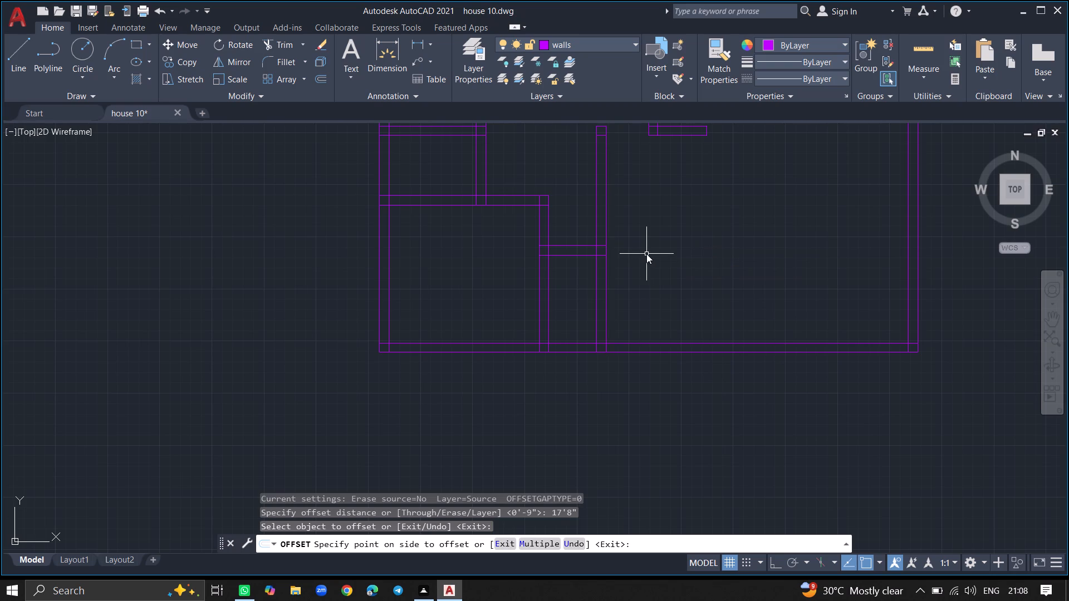
Offset the east line of the long vertical wall east of the southwest rooms by 6' to the east.
text(offset)
key(Return)
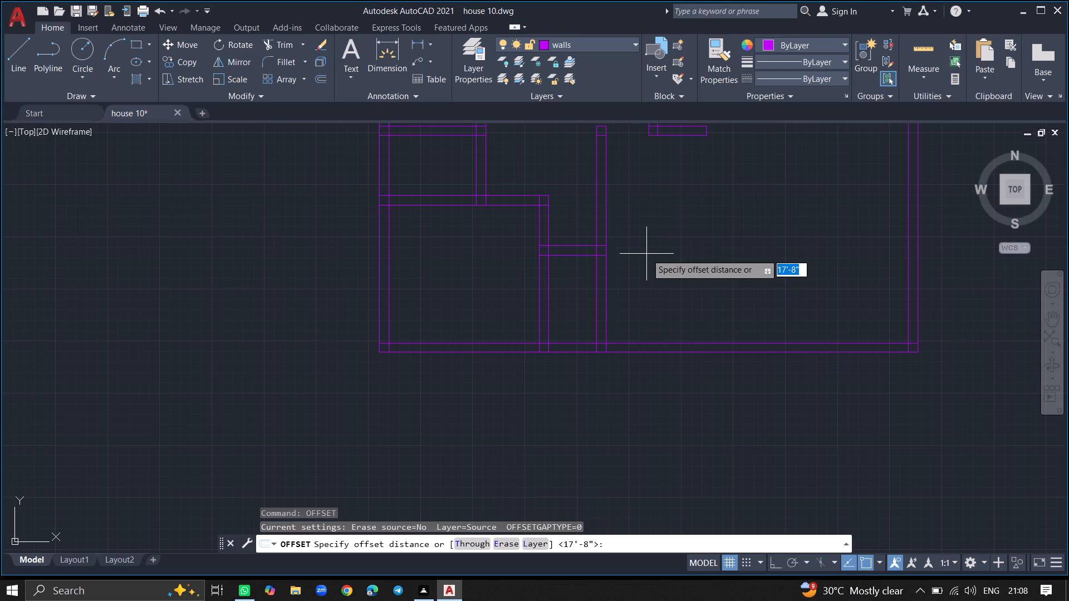
key(6)
key(apostrophe)
key(Return)
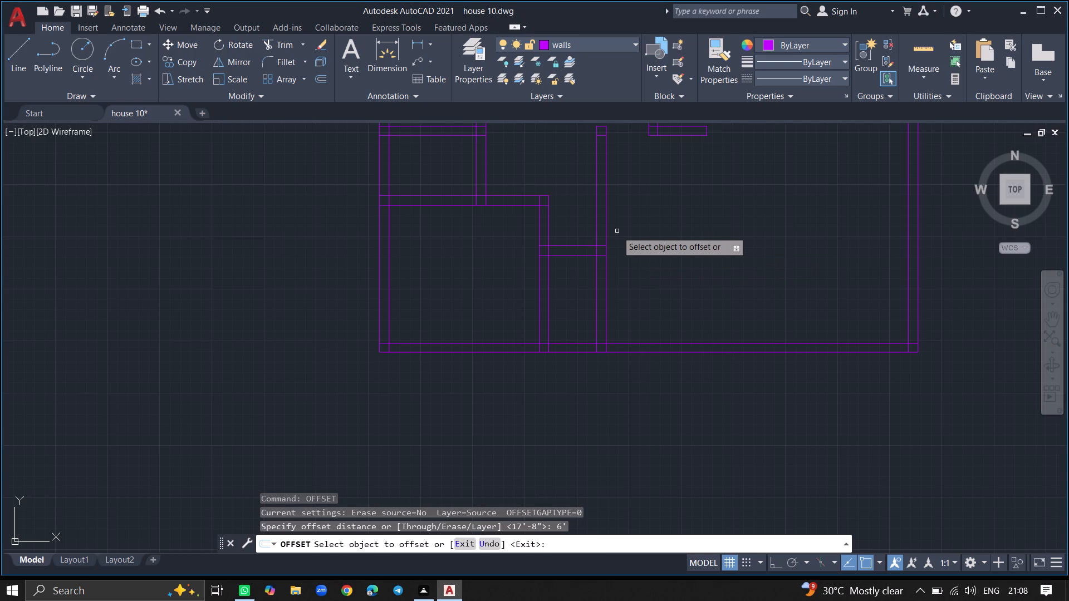
drag(606, 226, 637, 226)
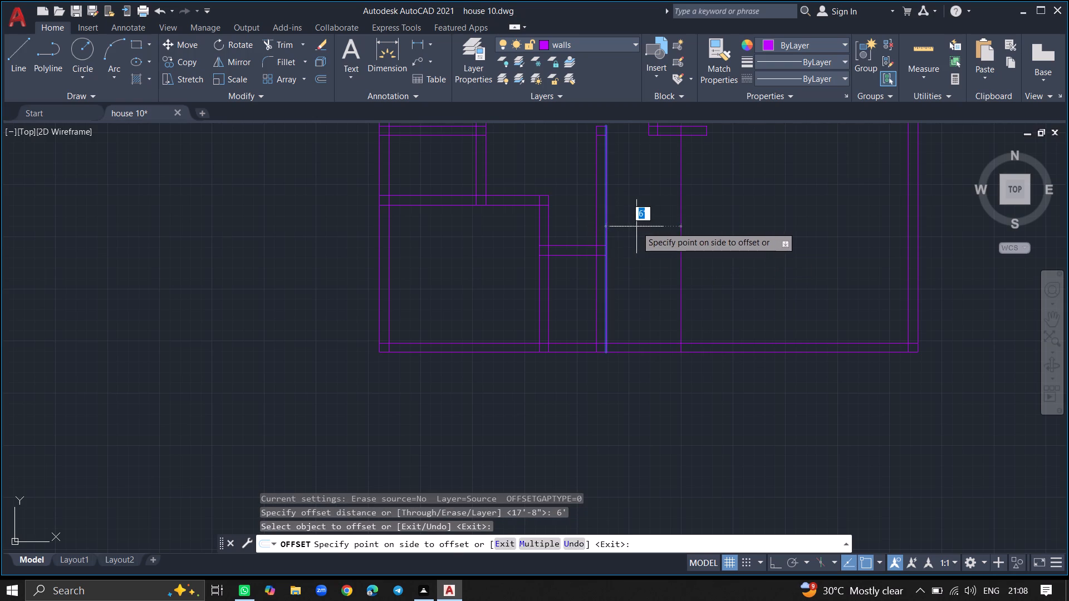
drag(637, 226, 639, 226)
click(639, 226)
ctrl+scroll(639, 226, down, 3)
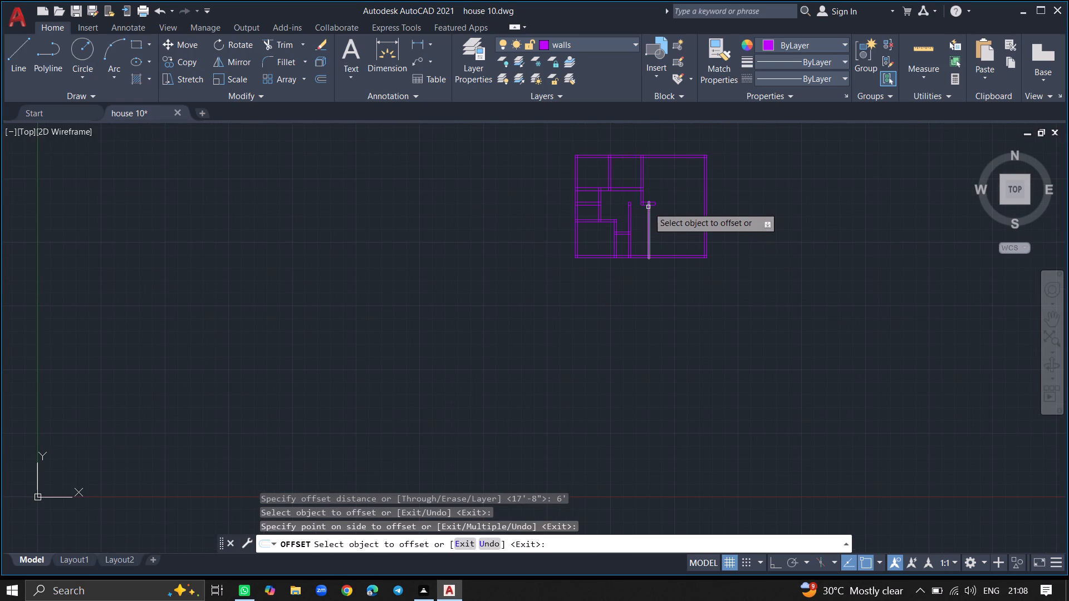
ctrl+scroll(649, 206, up, 2)
key(Escape)
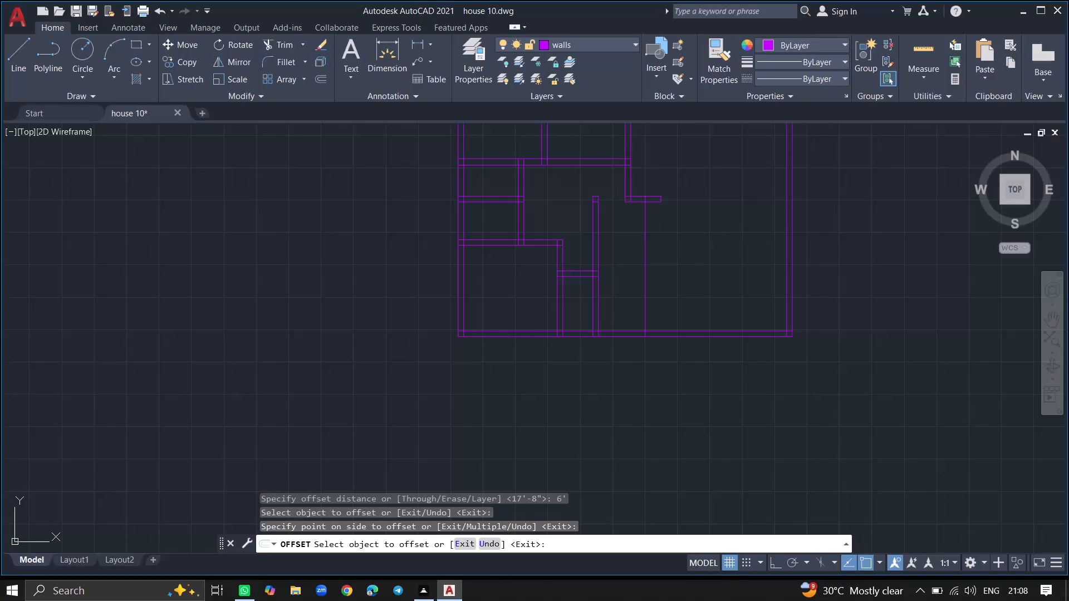
Offset the new vertical line 9" to the east to form the second face of the wall.
text(offset)
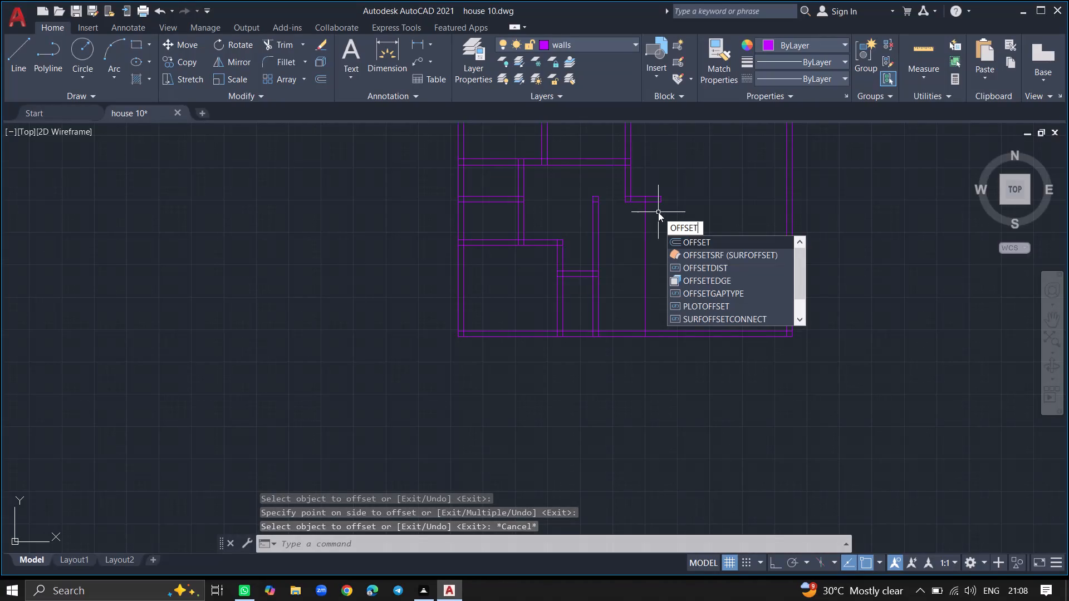
key(Return)
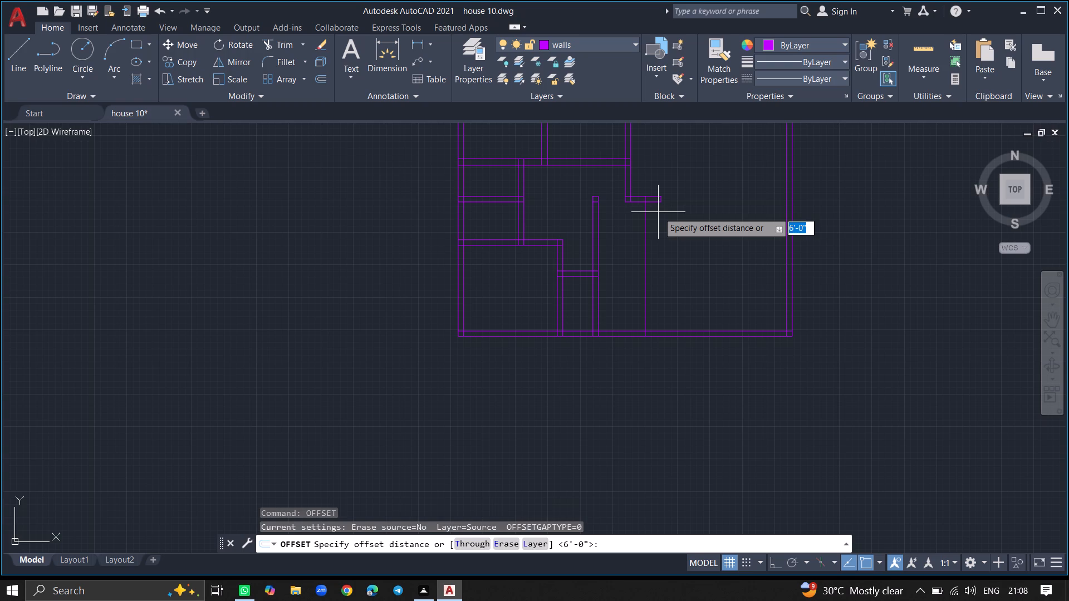
key(9)
key(shift+quotedbl)
key(Return)
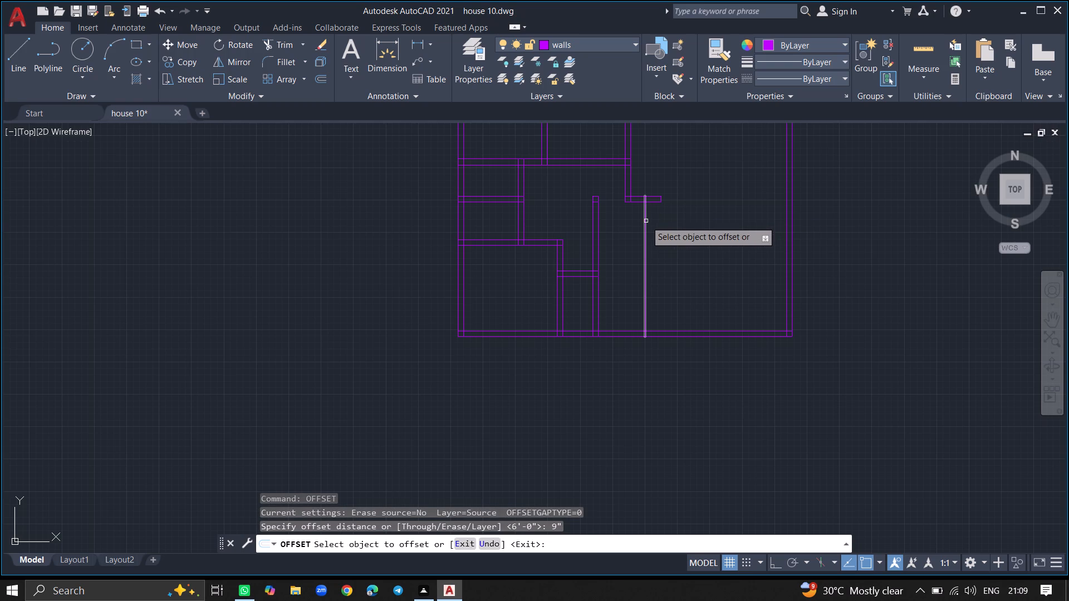
drag(646, 221, 657, 222)
click(657, 222)
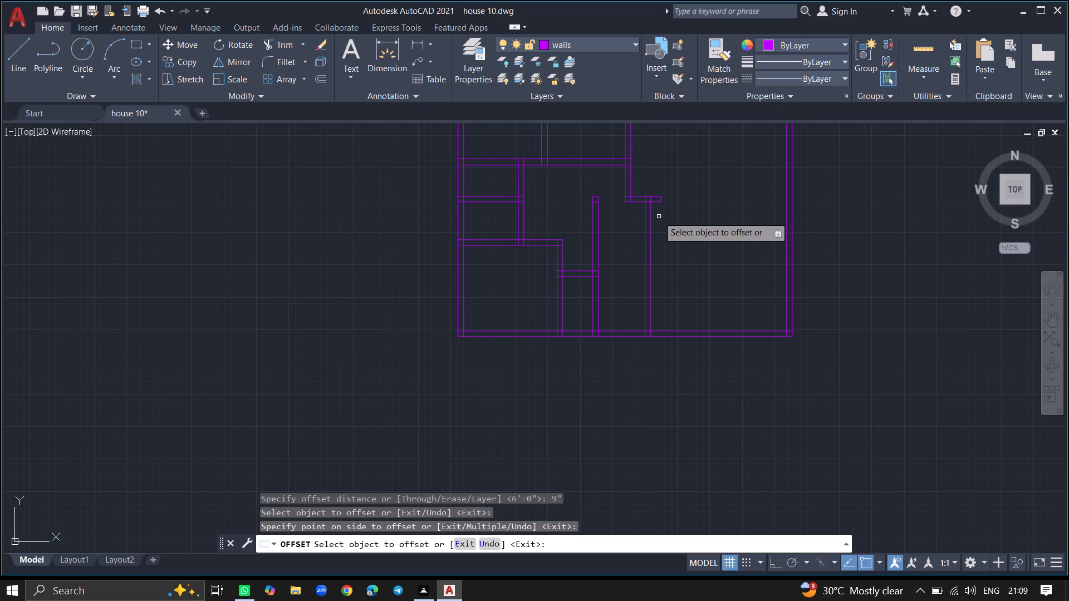
Trim away the three lines of the short wall stub projecting east of the new vertical wall's north end.
ctrl+scroll(659, 216, up, 4)
ctrl+scroll(659, 216, down, 4)
ctrl+scroll(655, 201, up, 5)
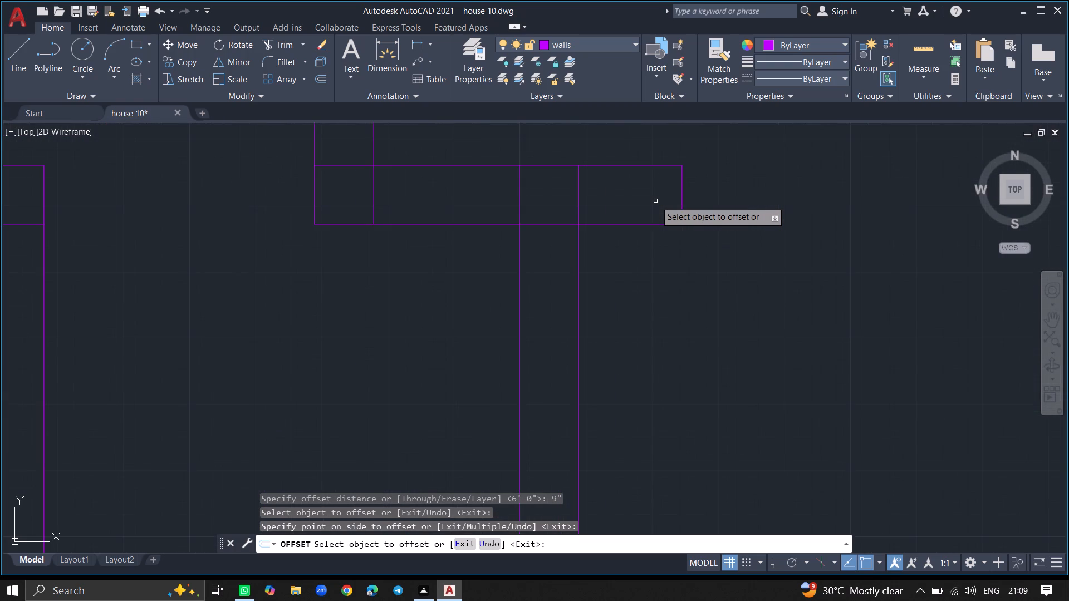
text(trim)
key(Return)
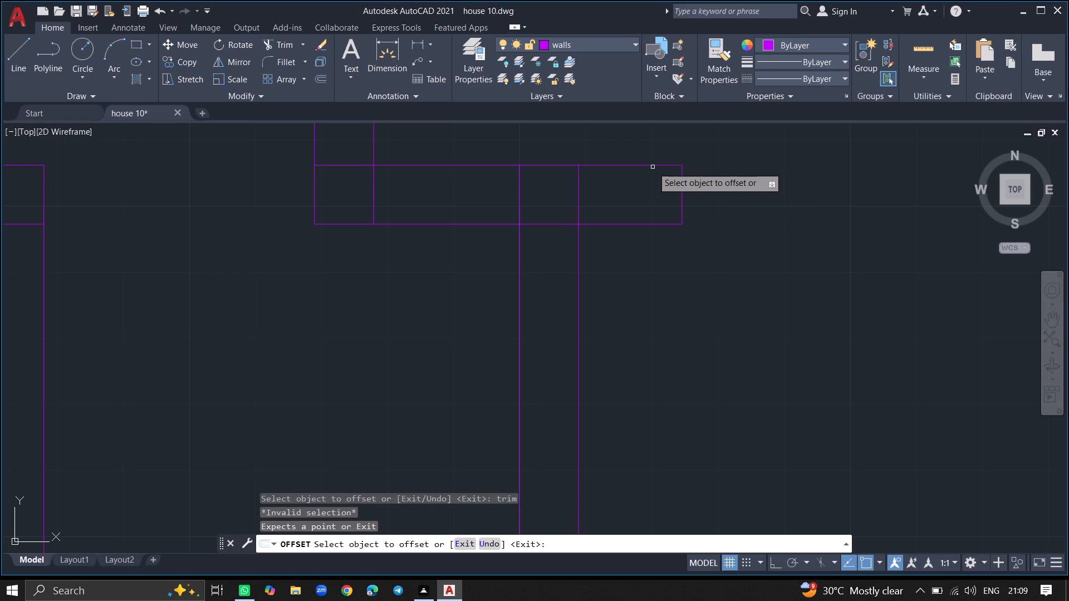
key(Escape)
text(trim)
key(Return)
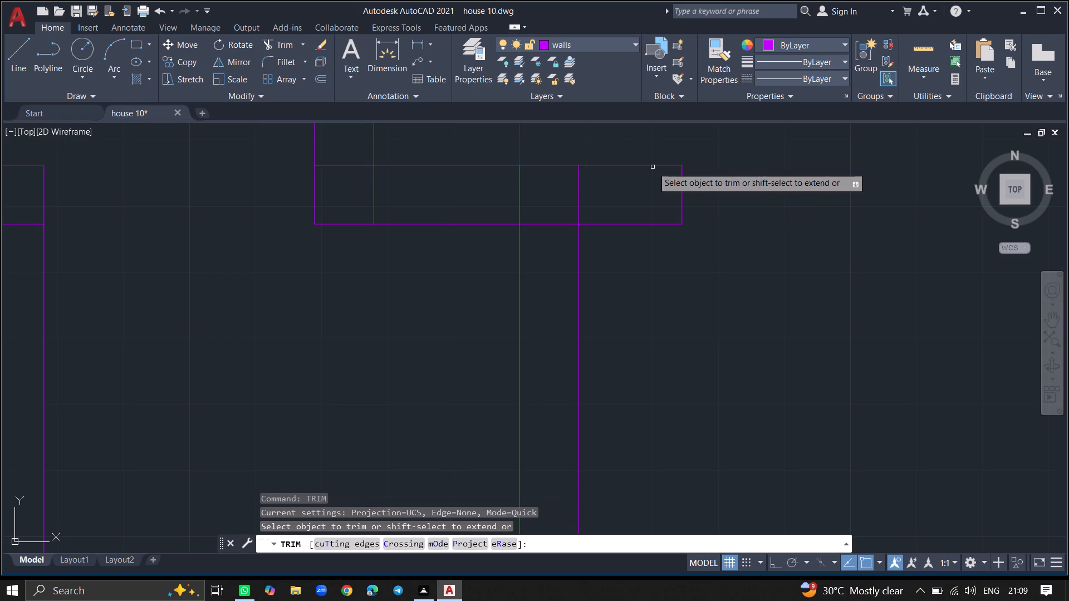
click(653, 164)
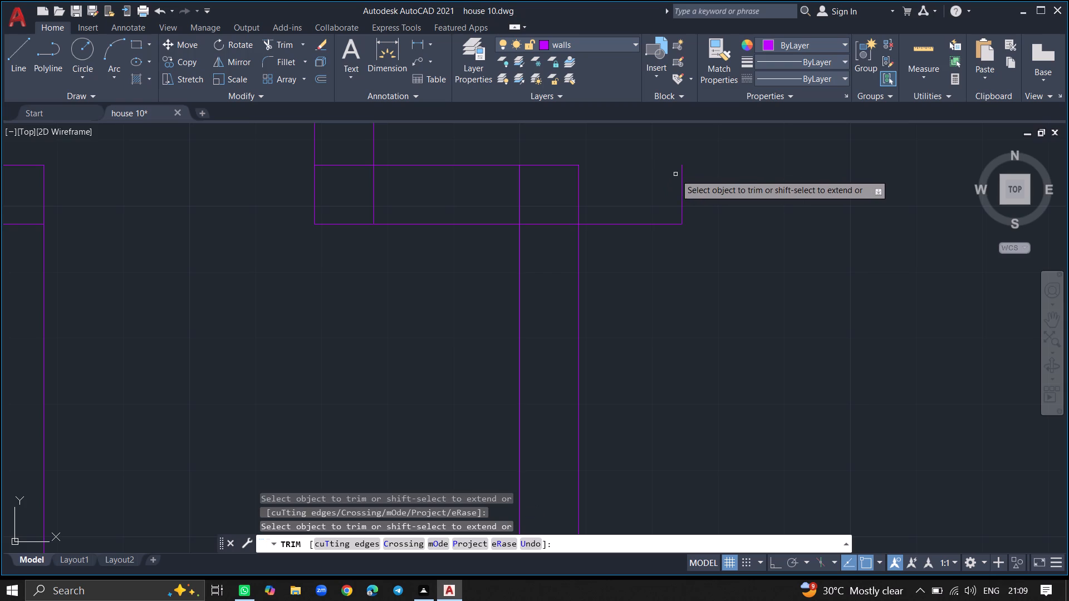
click(681, 178)
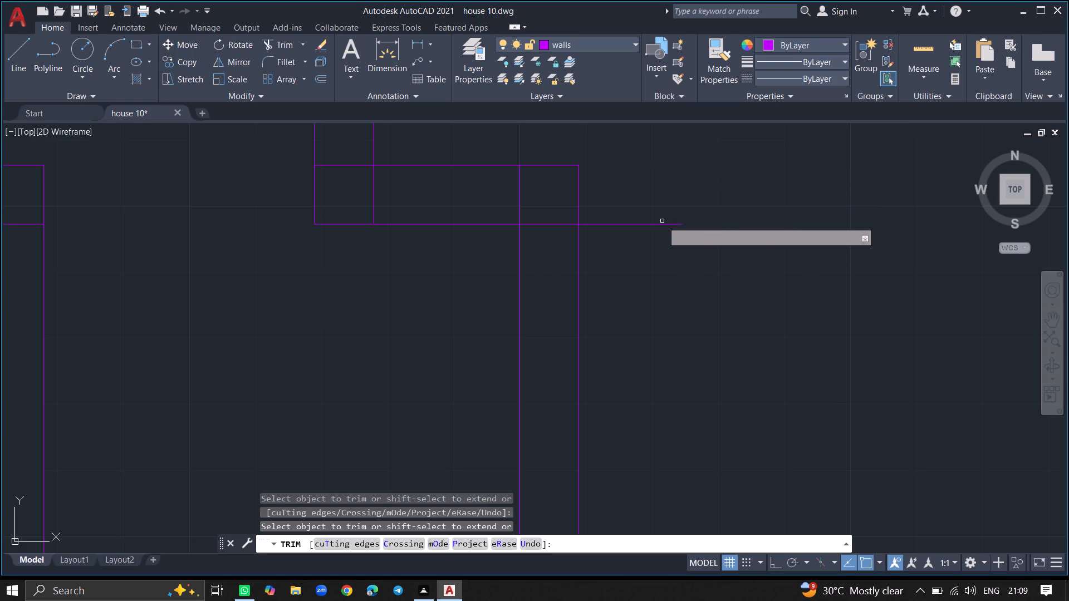
click(662, 226)
key(Return)
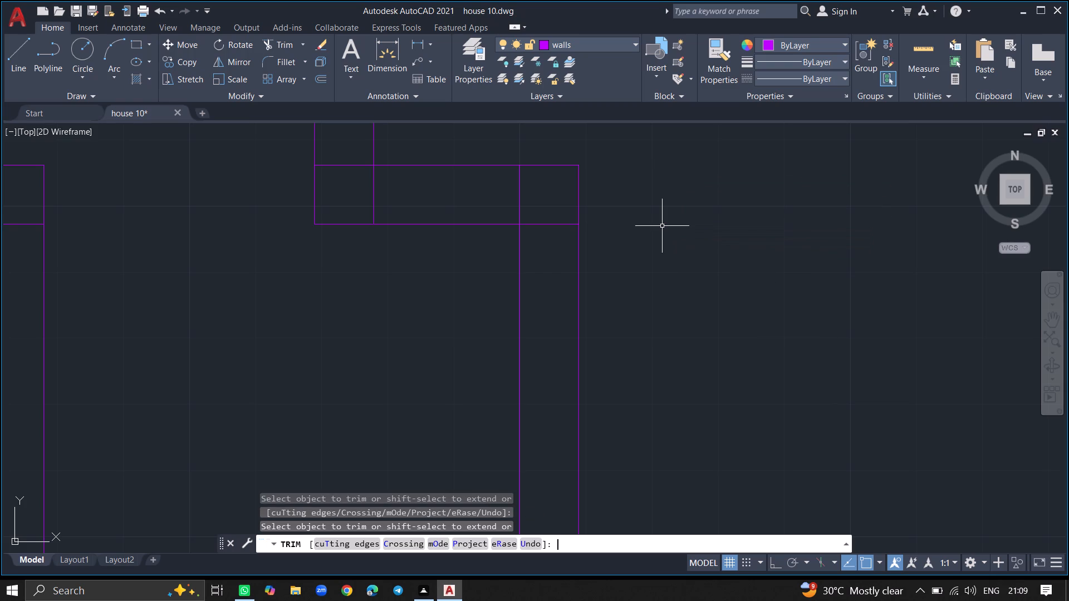
Save the house 10 drawing.
ctrl+scroll(662, 226, down, 5)
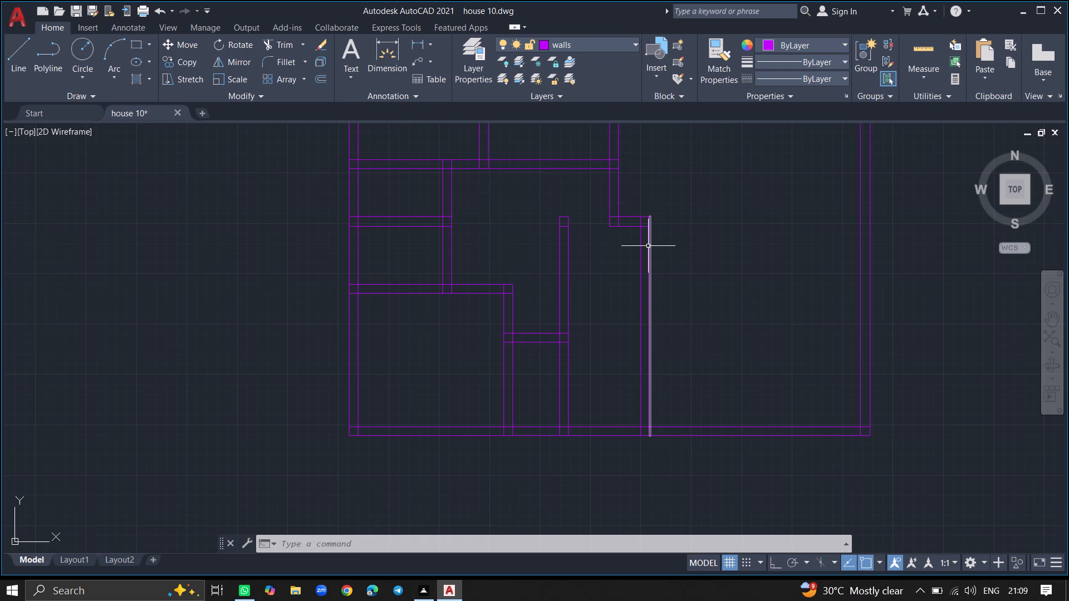
ctrl+scroll(610, 262, up, 1)
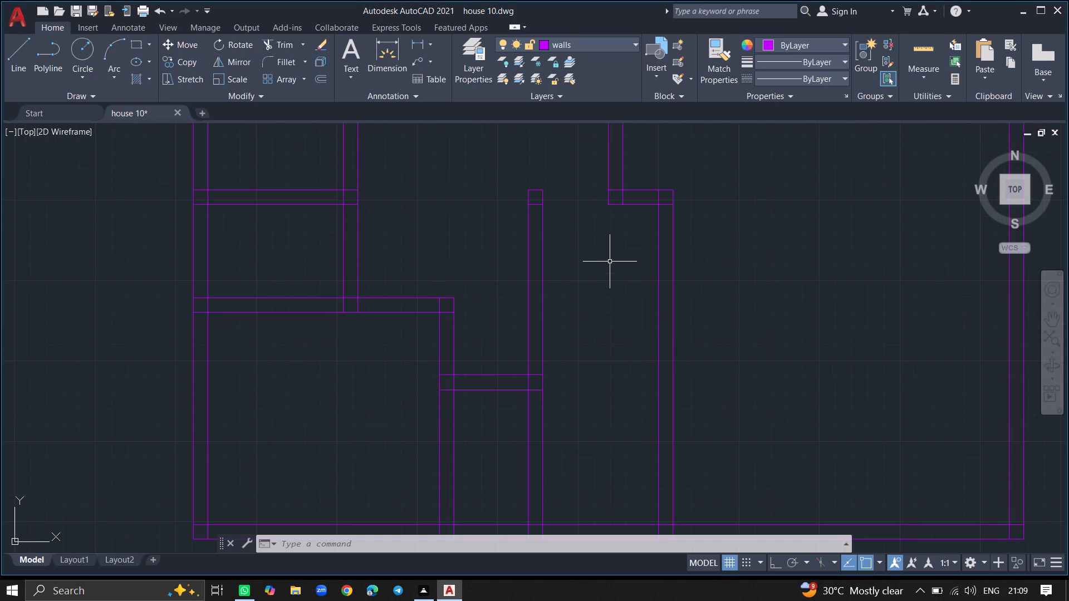
ctrl+scroll(610, 262, up, 3)
ctrl+scroll(610, 262, down, 2)
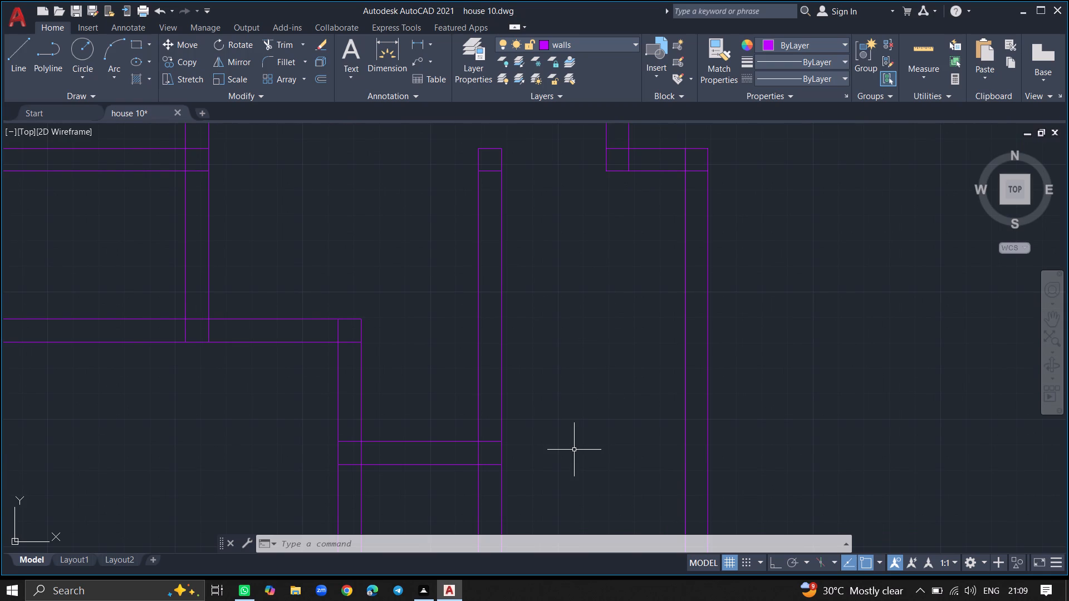
ctrl+scroll(574, 450, down, 7)
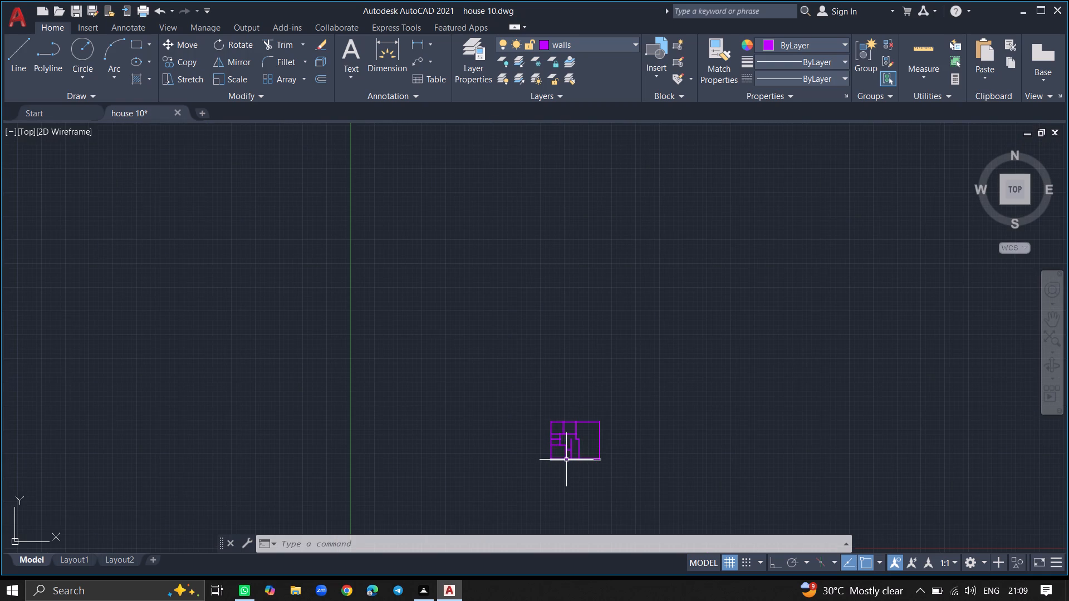
ctrl+scroll(570, 458, up, 3)
key(ctrl+s)
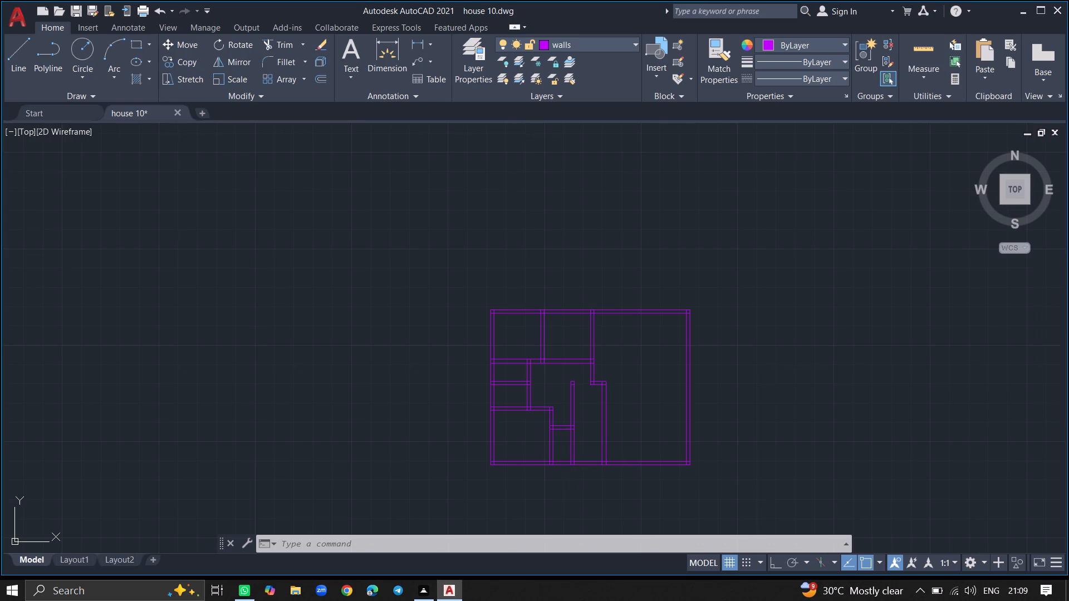
key(ctrl+s)
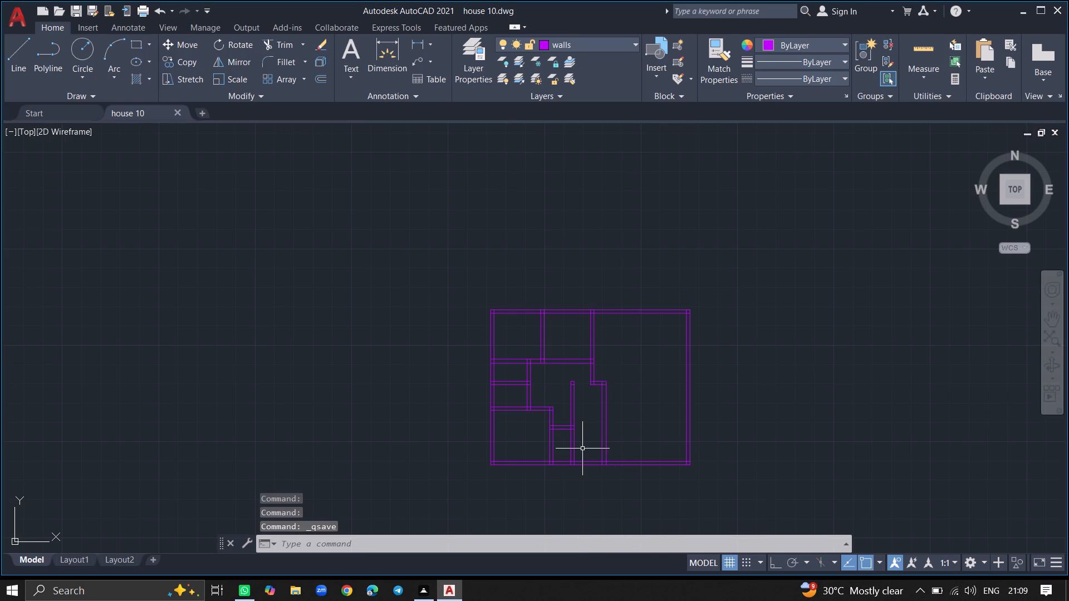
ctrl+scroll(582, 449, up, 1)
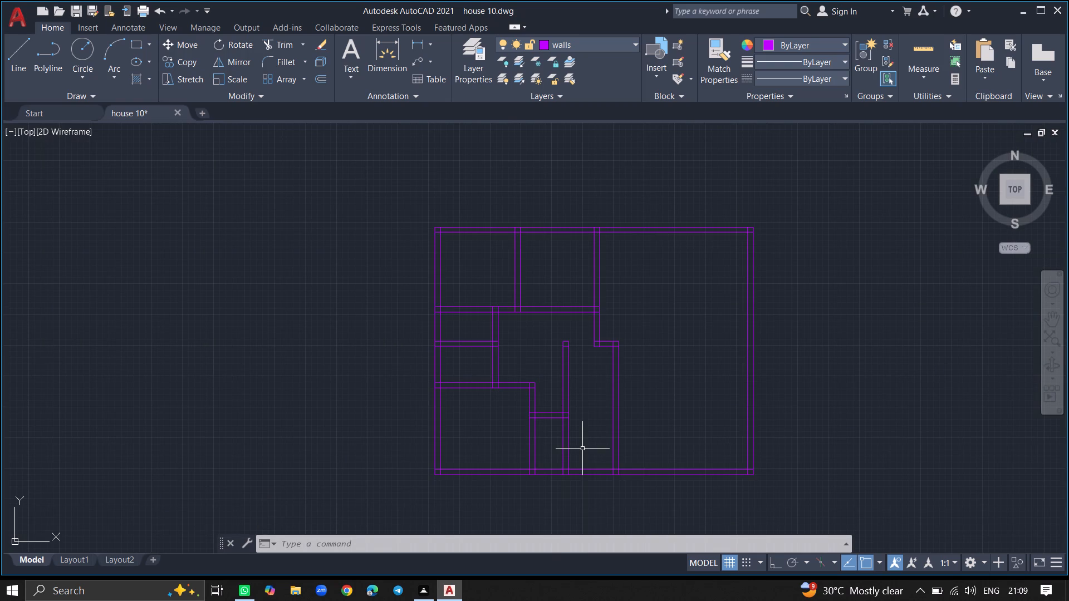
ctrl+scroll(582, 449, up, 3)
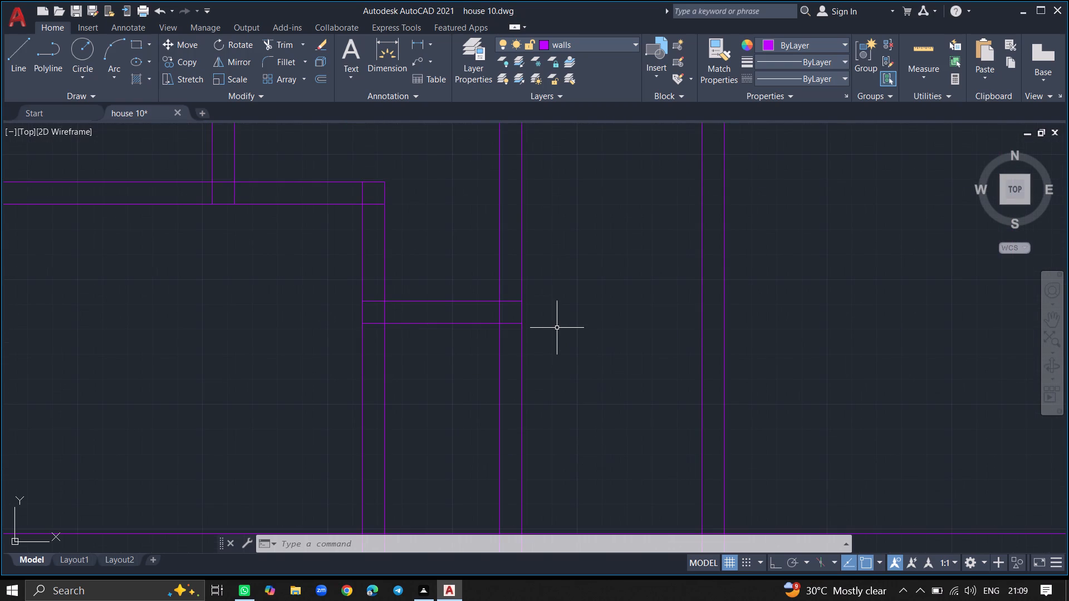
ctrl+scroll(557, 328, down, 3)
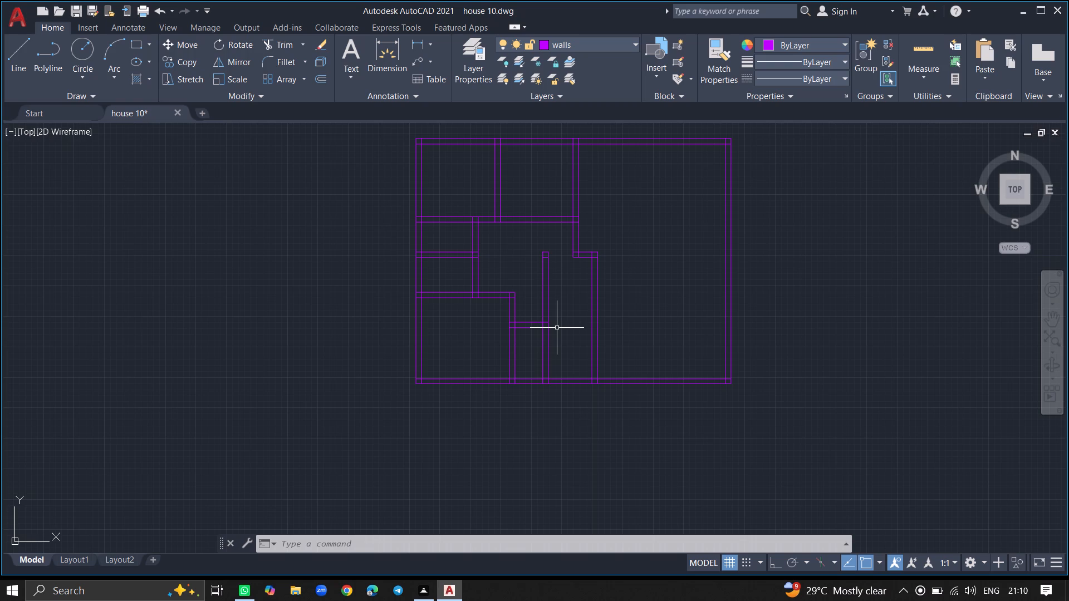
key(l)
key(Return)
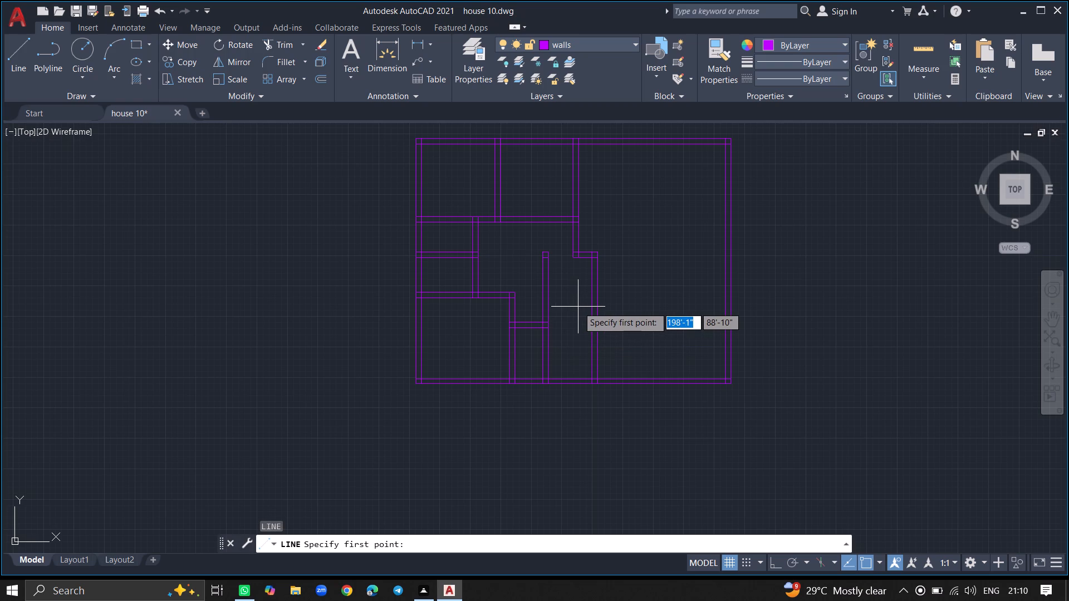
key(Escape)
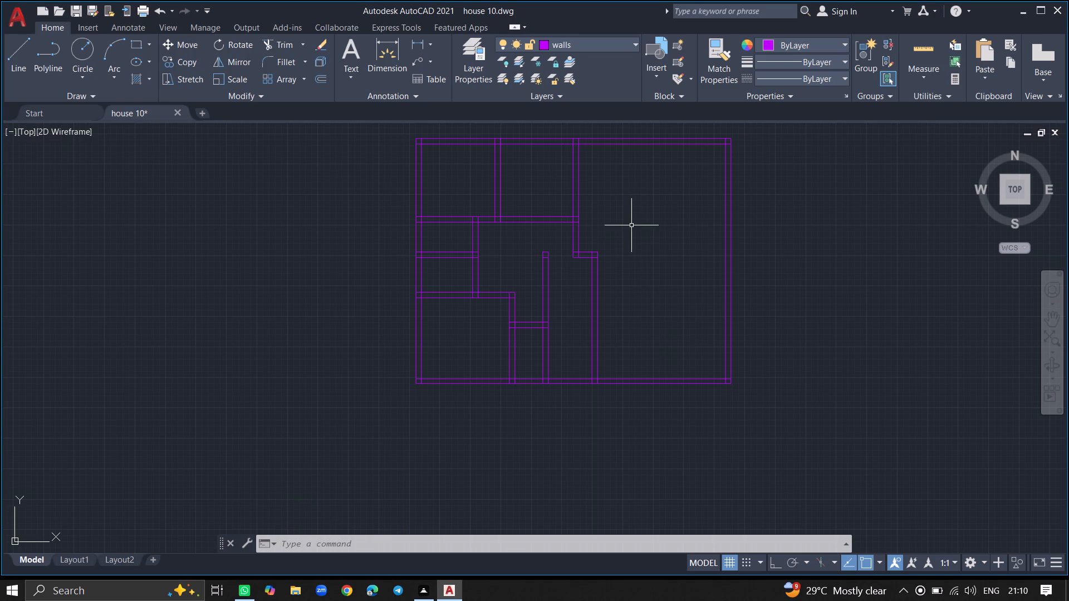
Make the staiecase layer current.
double_click(474, 67)
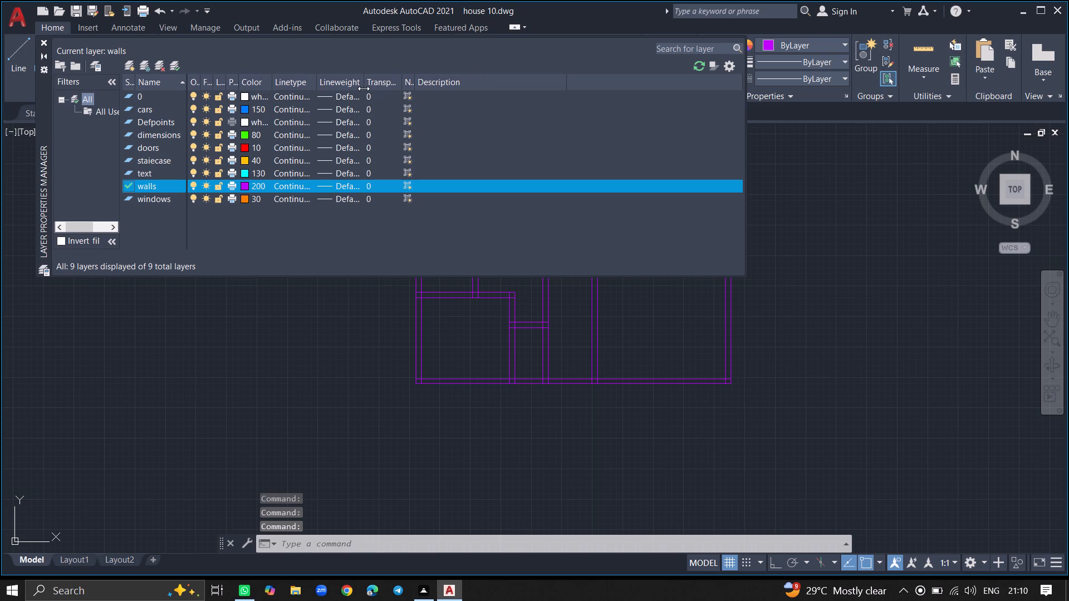
double_click(168, 161)
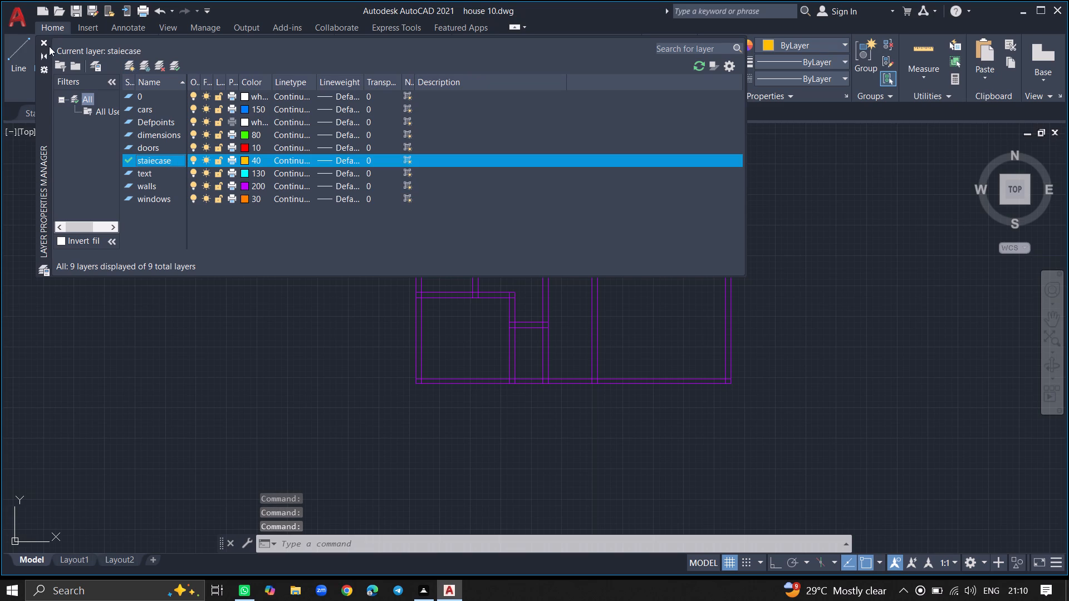
click(45, 41)
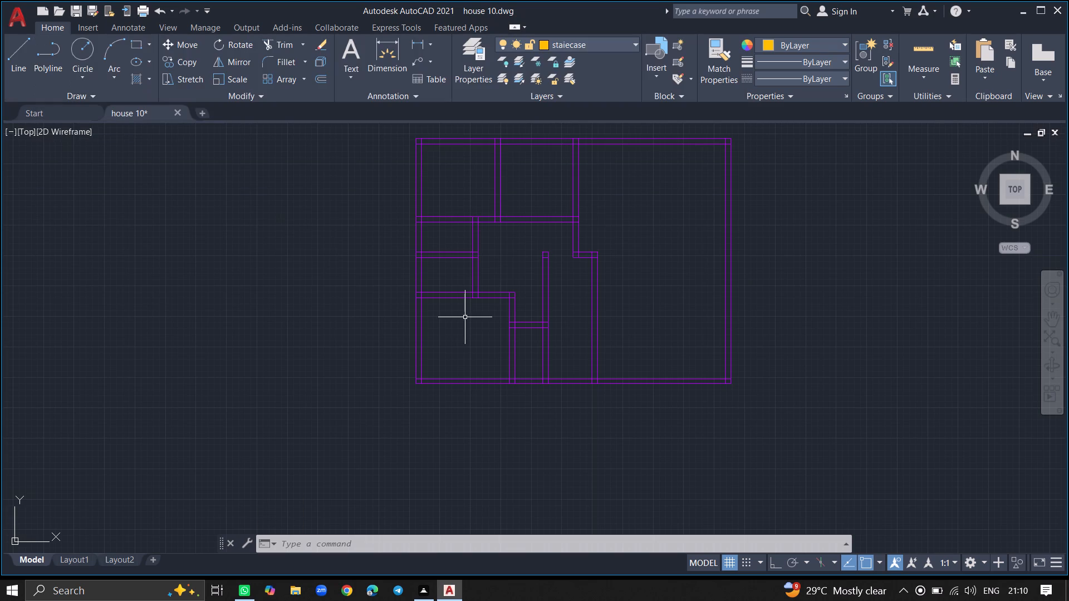
Draw a line about 17'-5" long on the south wall's outer face, from the new vertical wall's east face to the east wall's inner face.
ctrl+scroll(609, 397, up, 2)
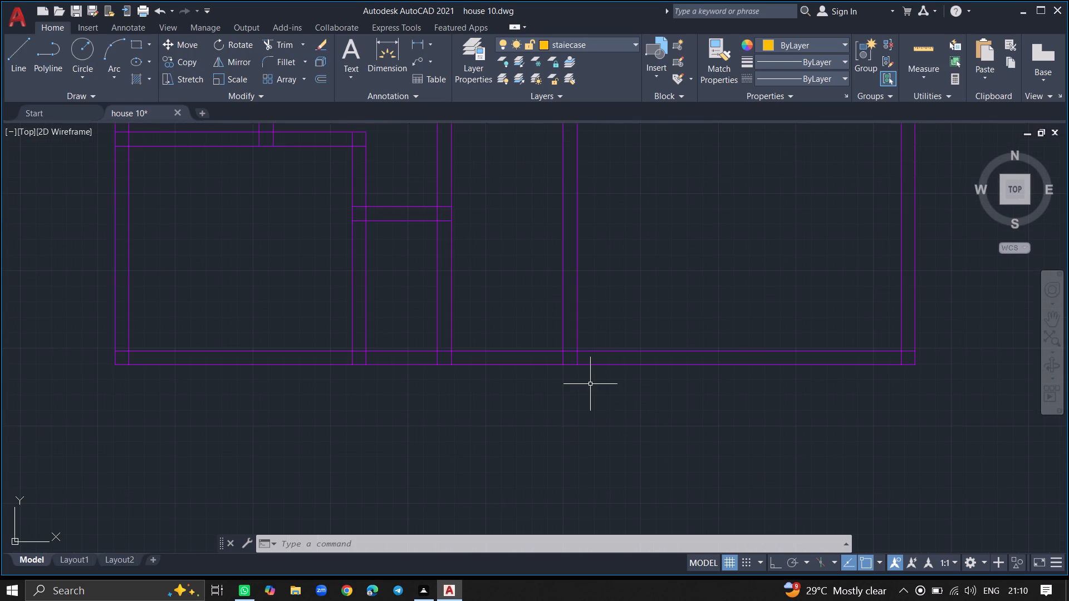
key(l)
key(Return)
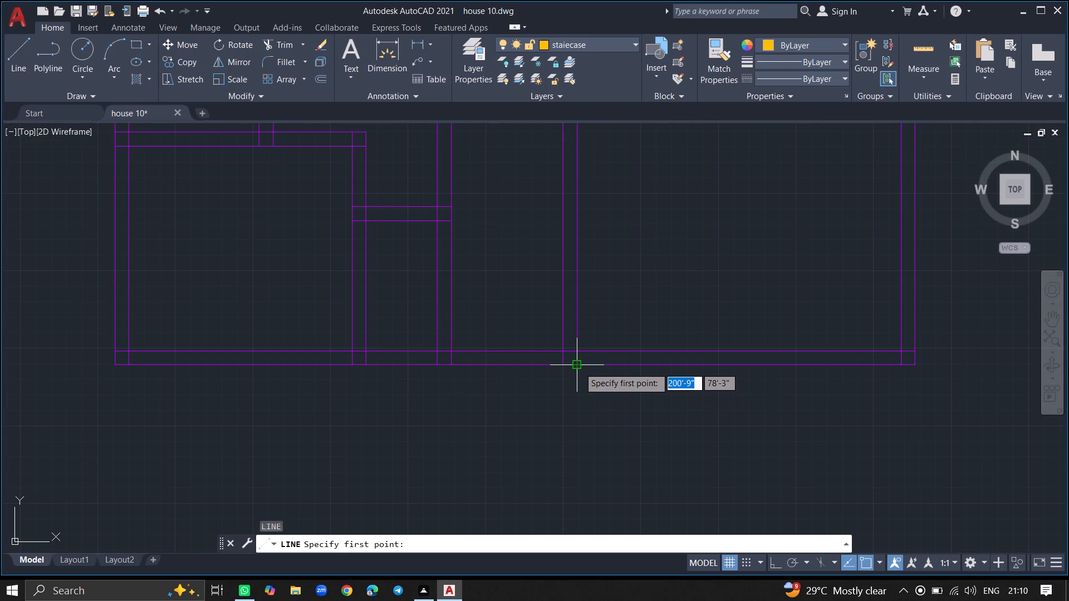
drag(579, 367, 803, 352)
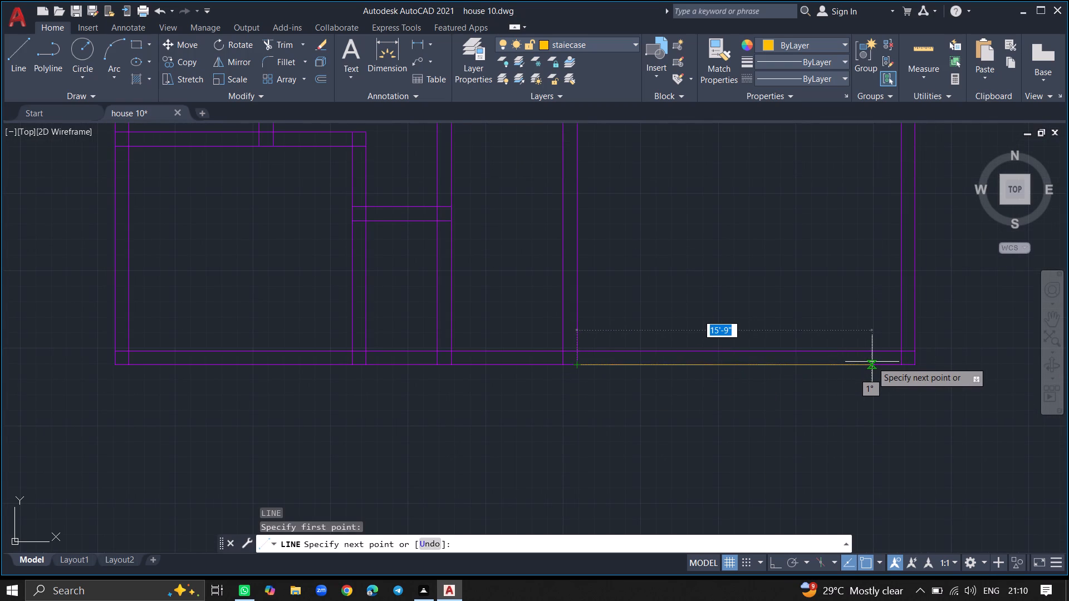
click(901, 361)
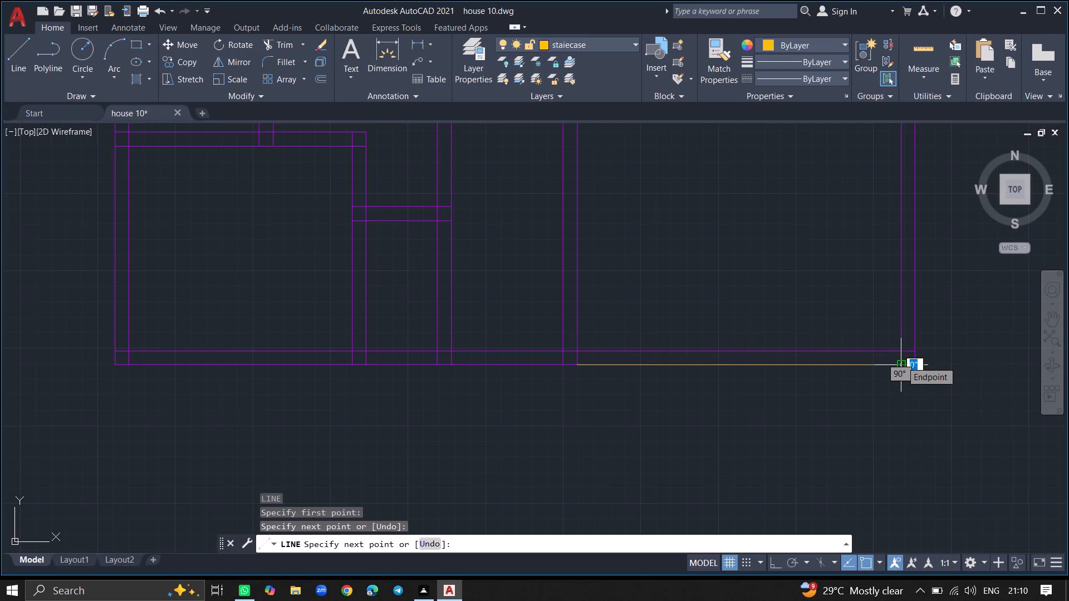
key(Return)
Offset the stair line 2" to the south twice in succession, each time from the newest line.
text(offset)
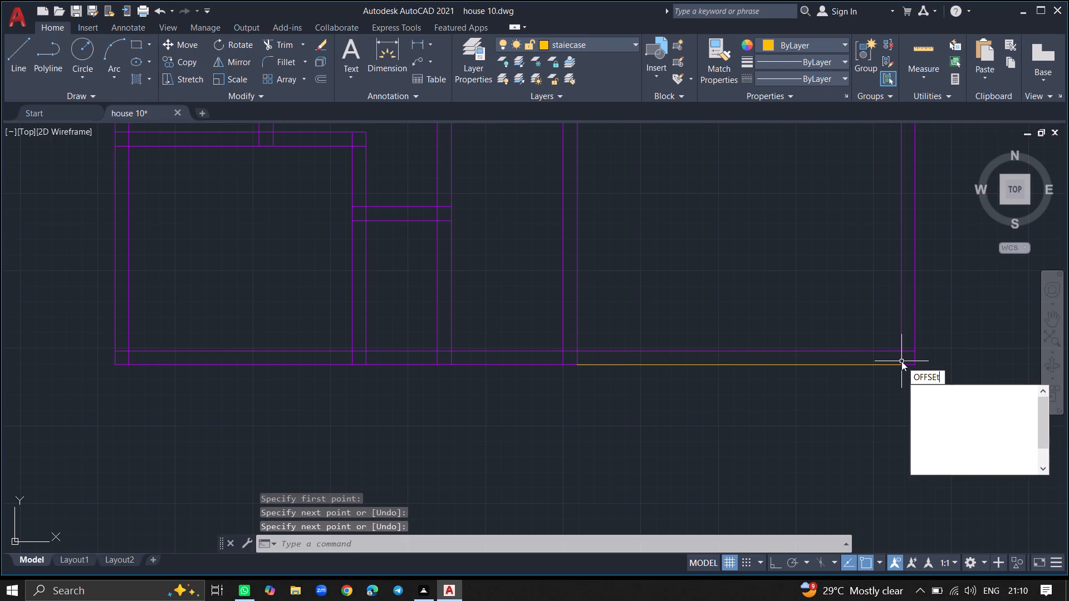
key(Return)
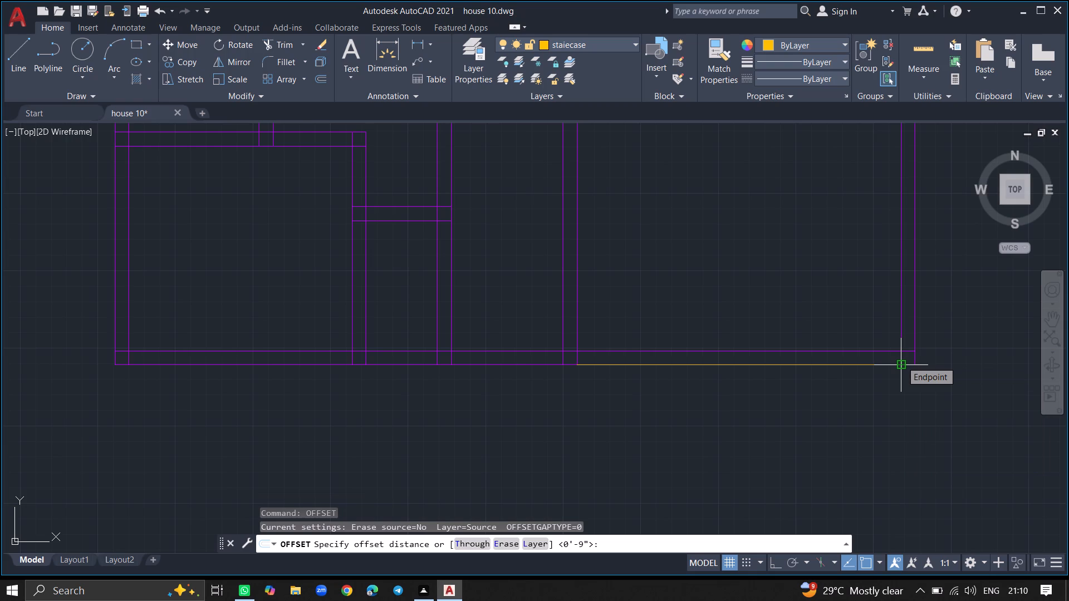
key(2)
key(shift+quotedbl)
key(Return)
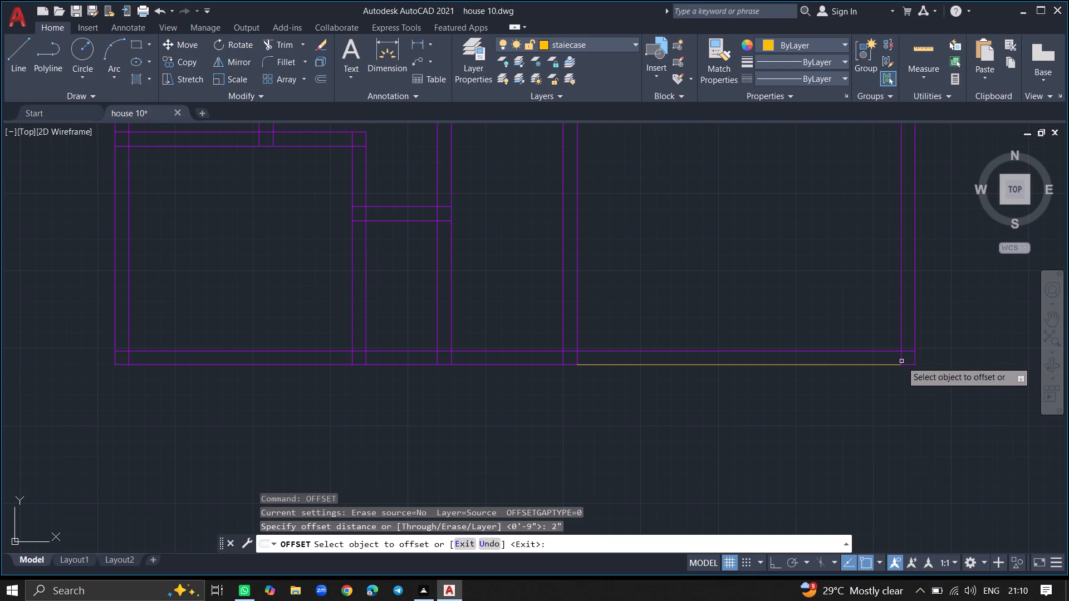
drag(896, 366, 896, 377)
click(896, 377)
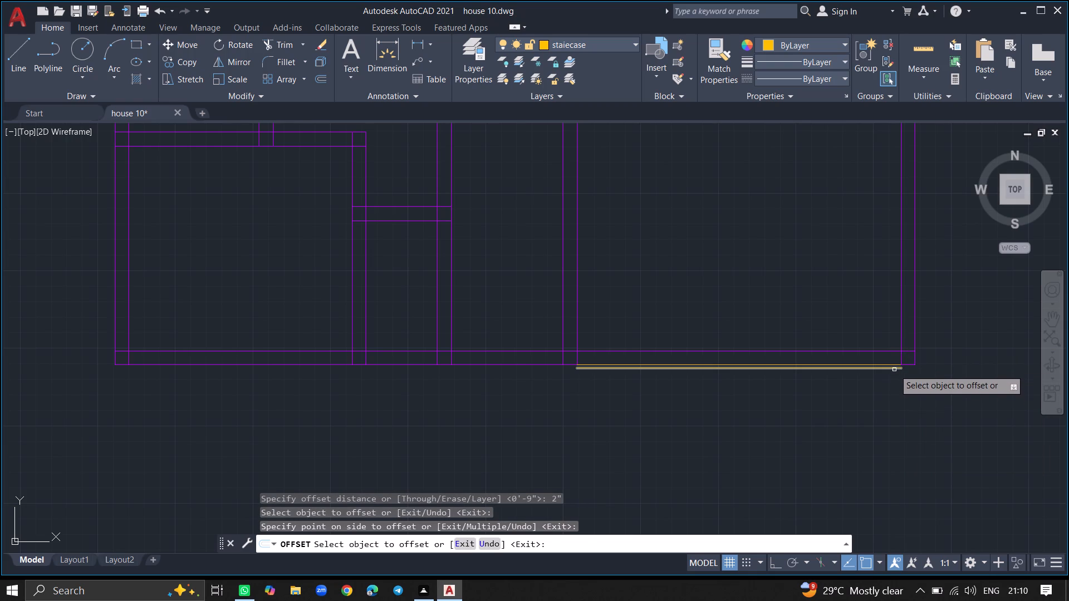
drag(894, 370, 891, 392)
click(891, 392)
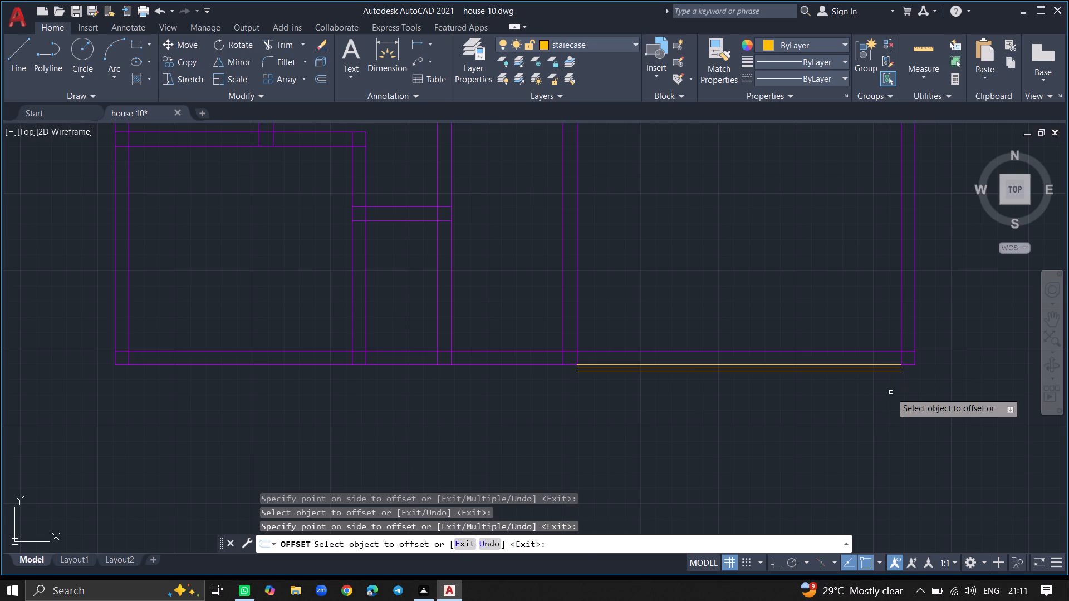
Add four more stair lines to the south at 2" offsets, each from the previous line.
ctrl+scroll(891, 392, down, 3)
ctrl+scroll(875, 401, up, 5)
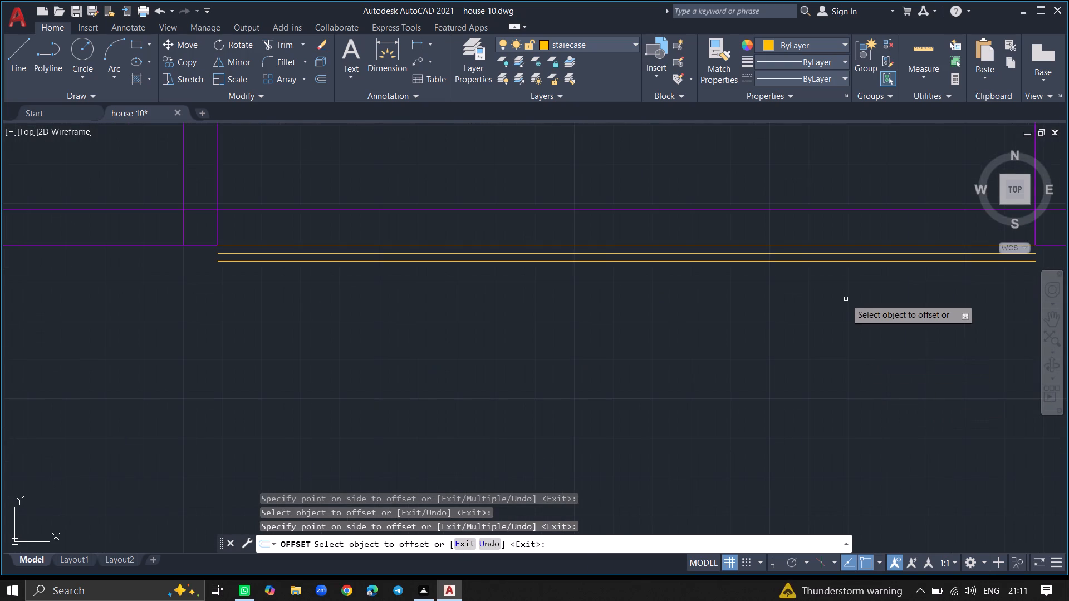
drag(851, 261, 851, 298)
click(851, 298)
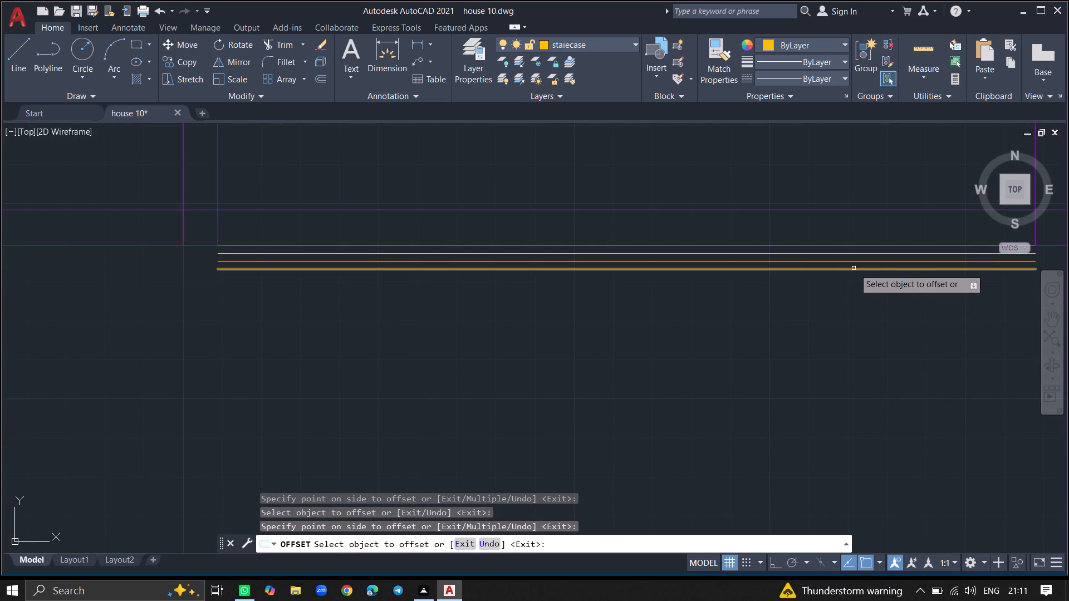
drag(855, 270, 855, 300)
click(855, 300)
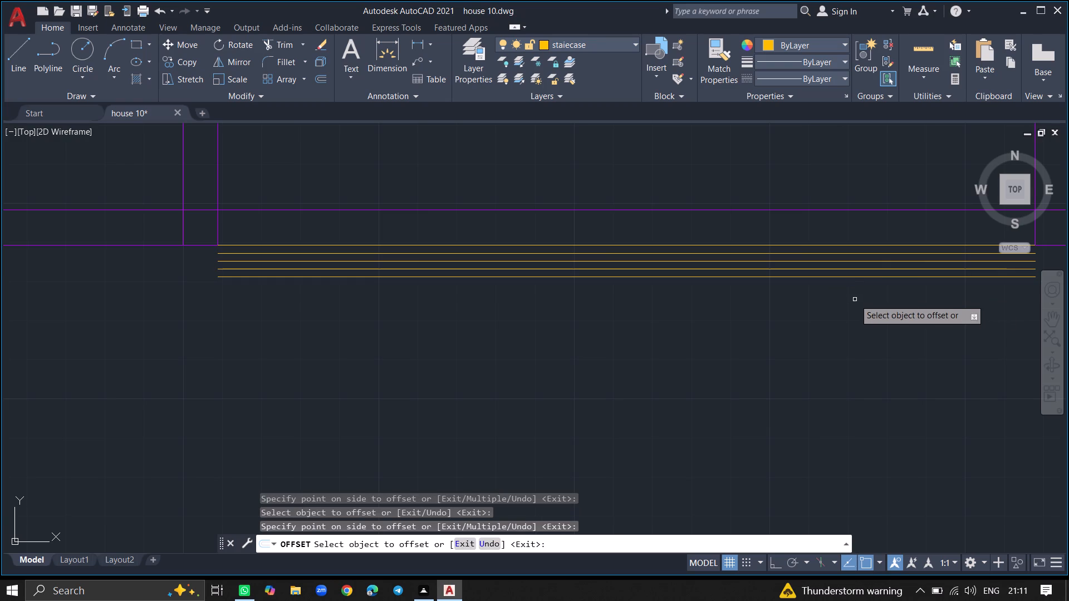
click(856, 278)
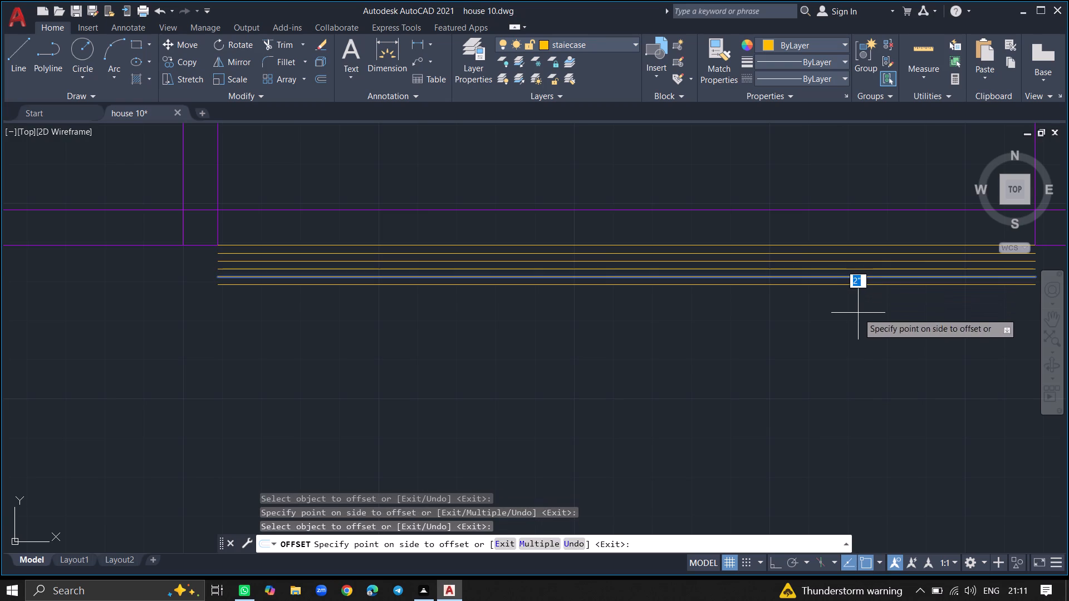
click(858, 313)
drag(860, 284, 861, 311)
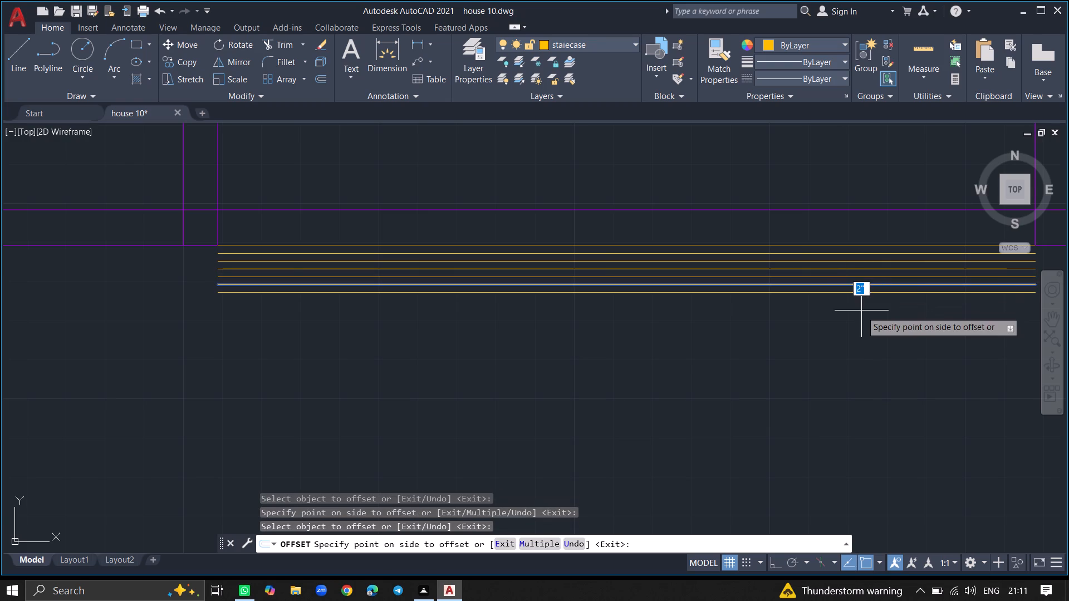
drag(861, 311, 861, 312)
click(861, 312)
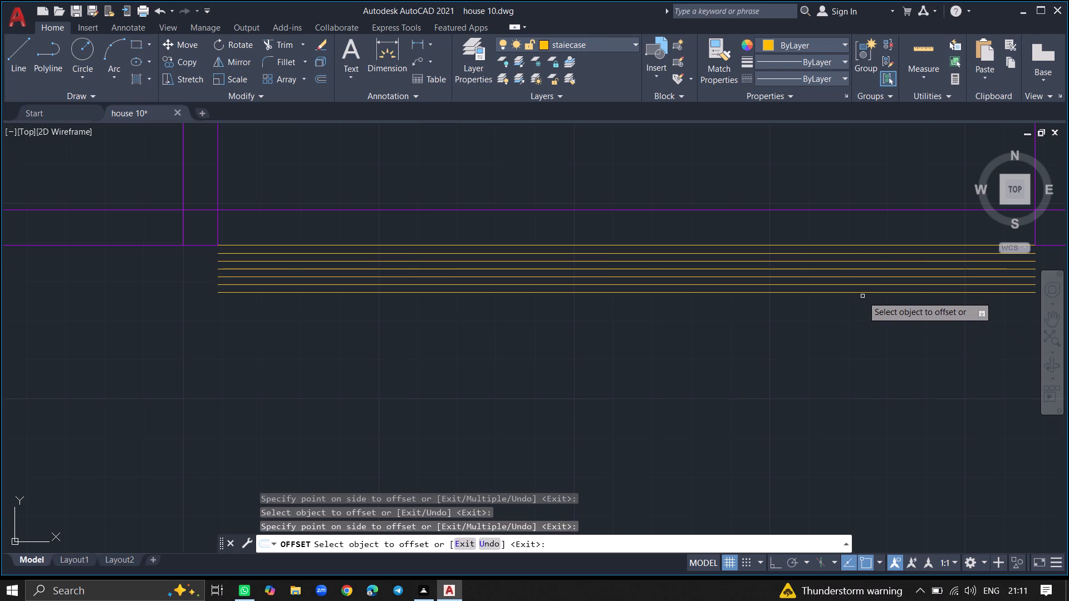
Add three more stair lines to the south at 2" offsets, each from the previous line.
drag(864, 293, 864, 330)
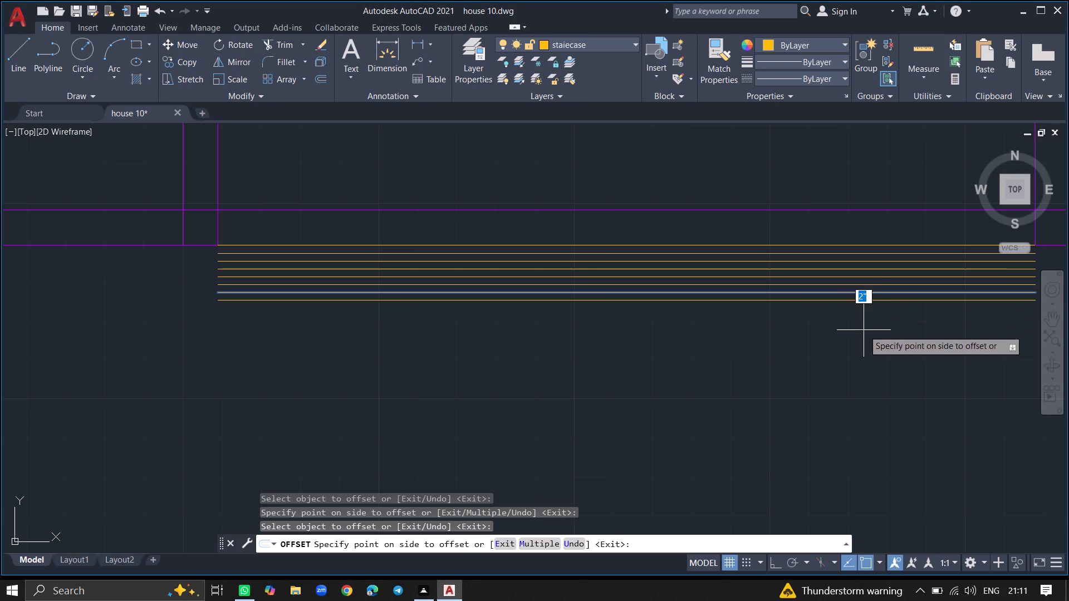
click(864, 330)
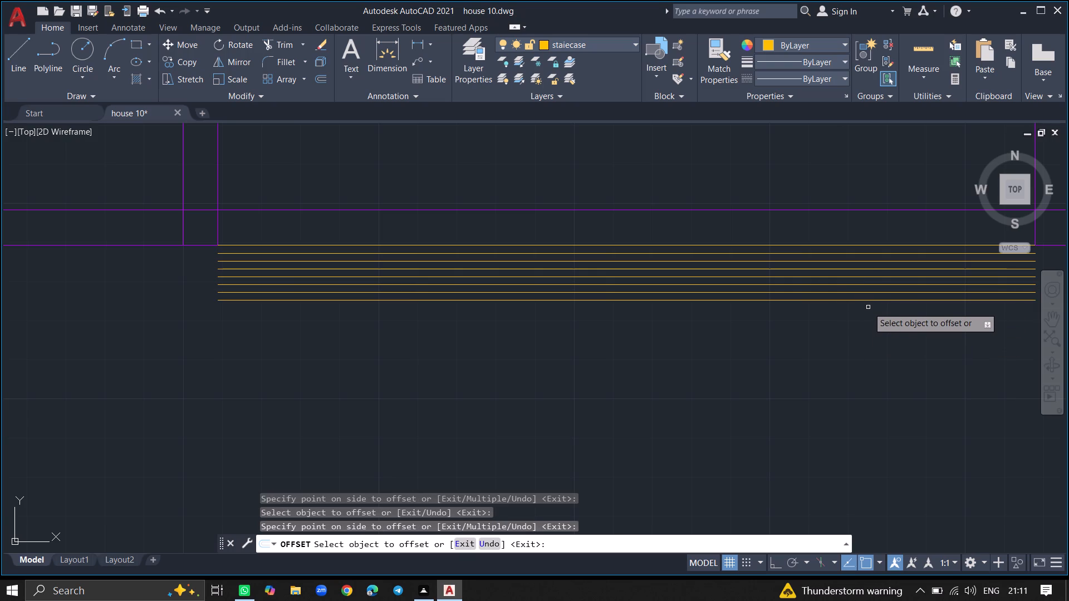
drag(872, 300, 872, 308)
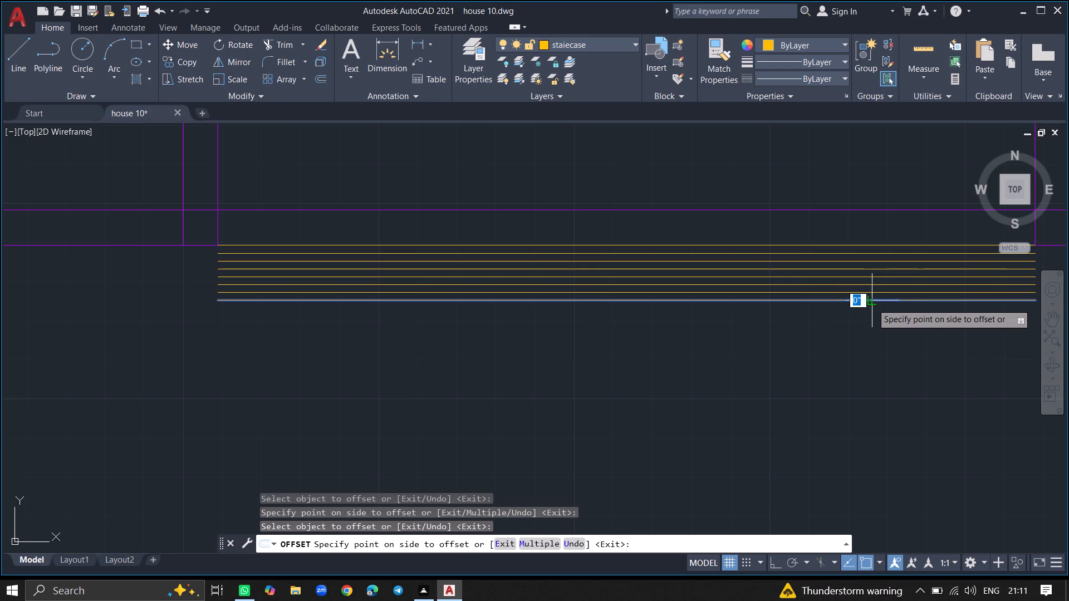
drag(872, 308, 872, 332)
click(872, 332)
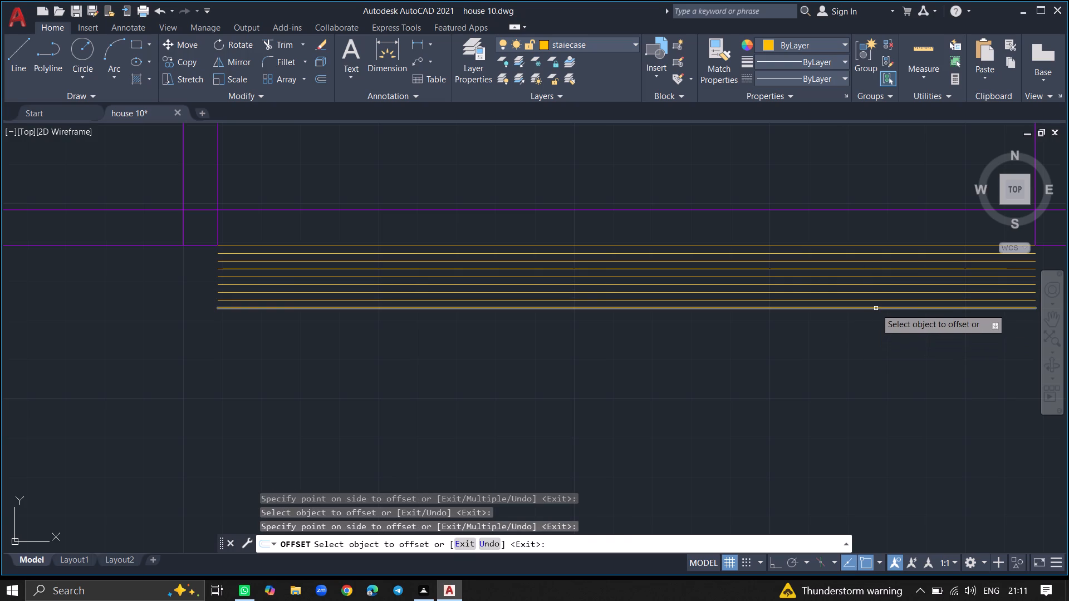
drag(876, 308, 875, 339)
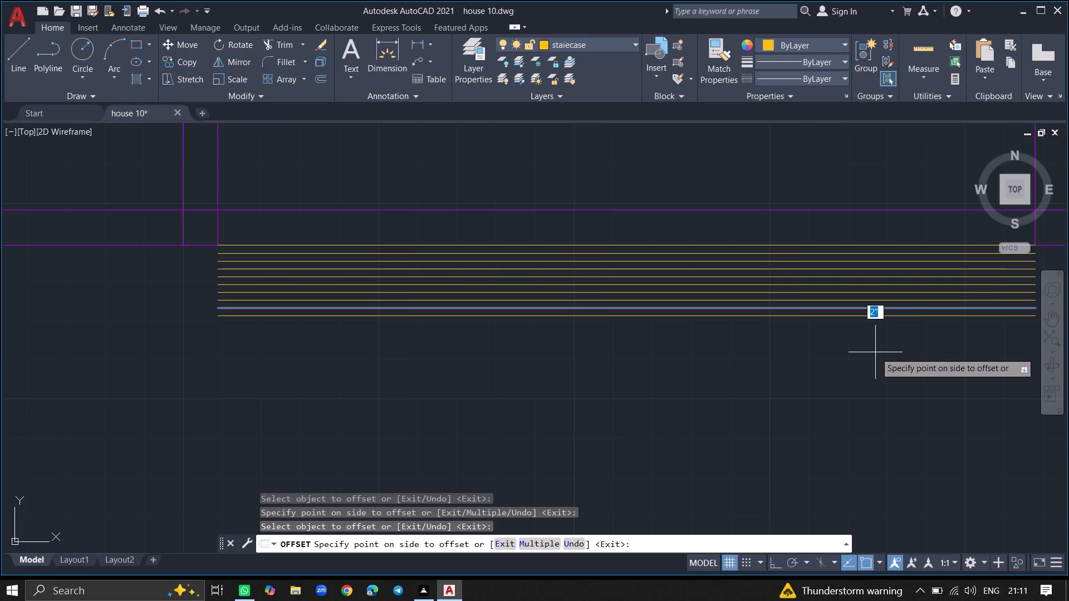
click(875, 352)
ctrl+scroll(875, 352, down, 2)
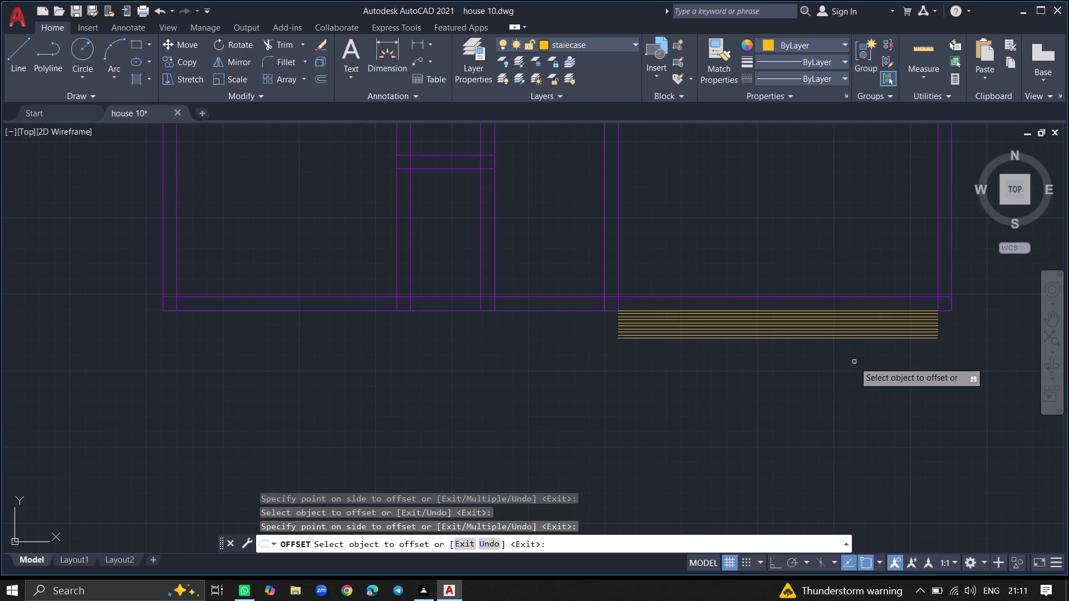
key(Return)
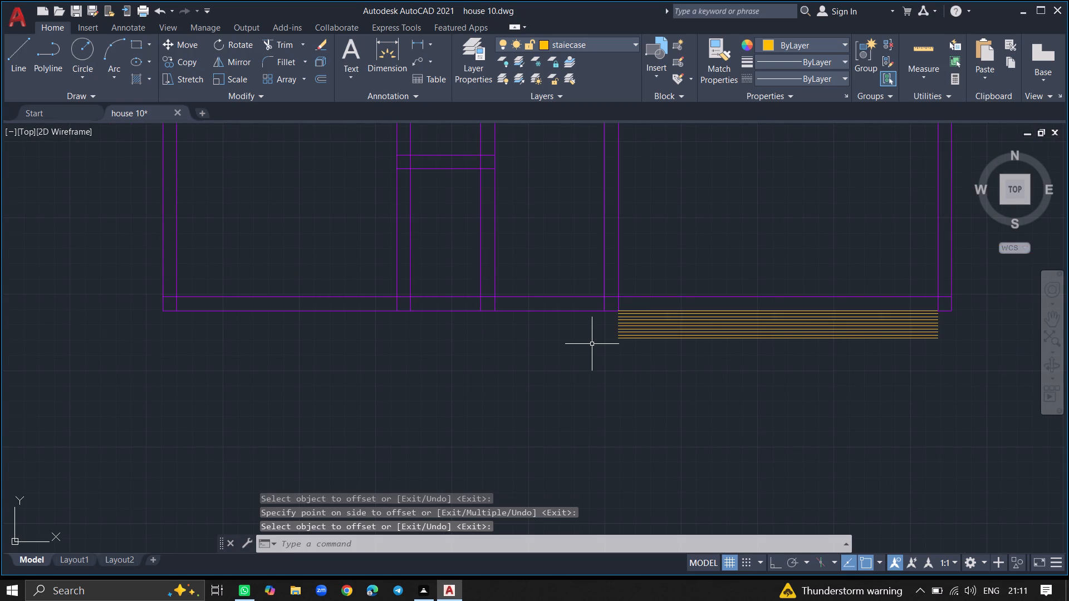
Extend the vertical wall's east face line south, from stair line to stair line, as far as the outermost stair line.
text(ex)
key(Return)
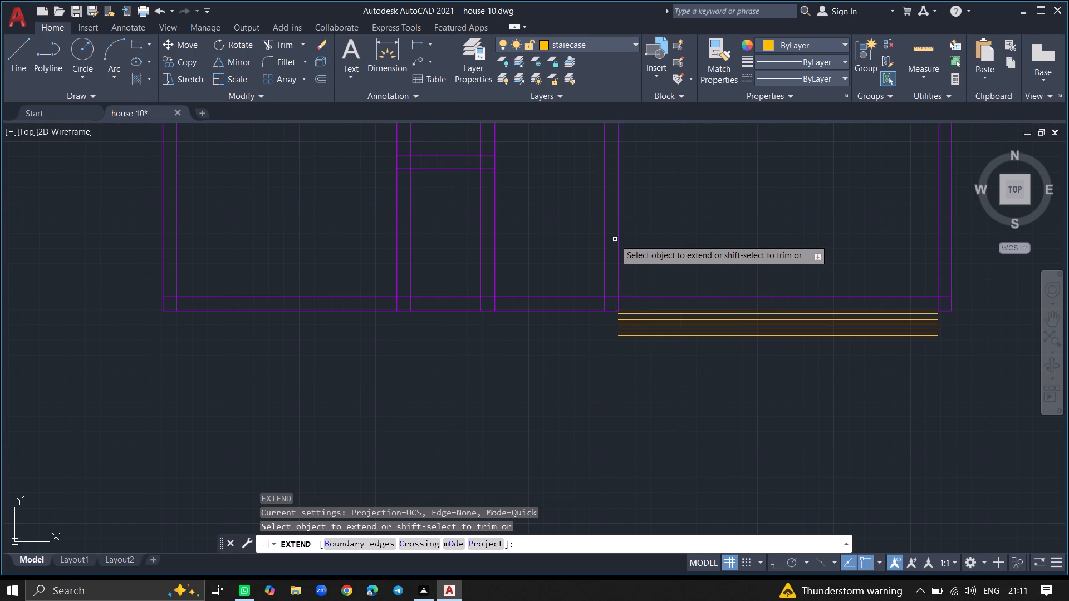
click(618, 205)
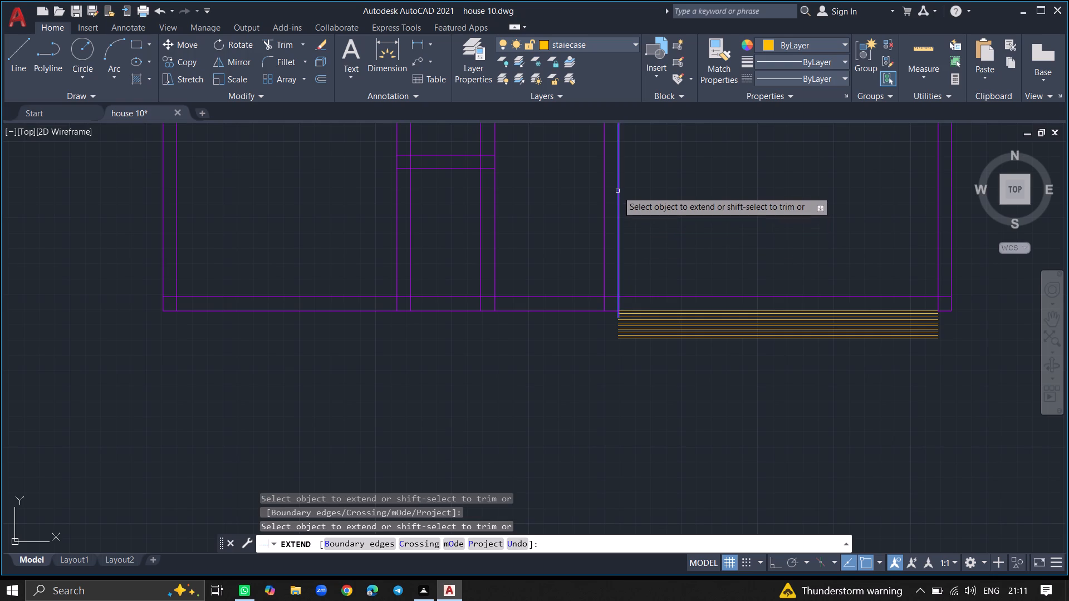
click(620, 191)
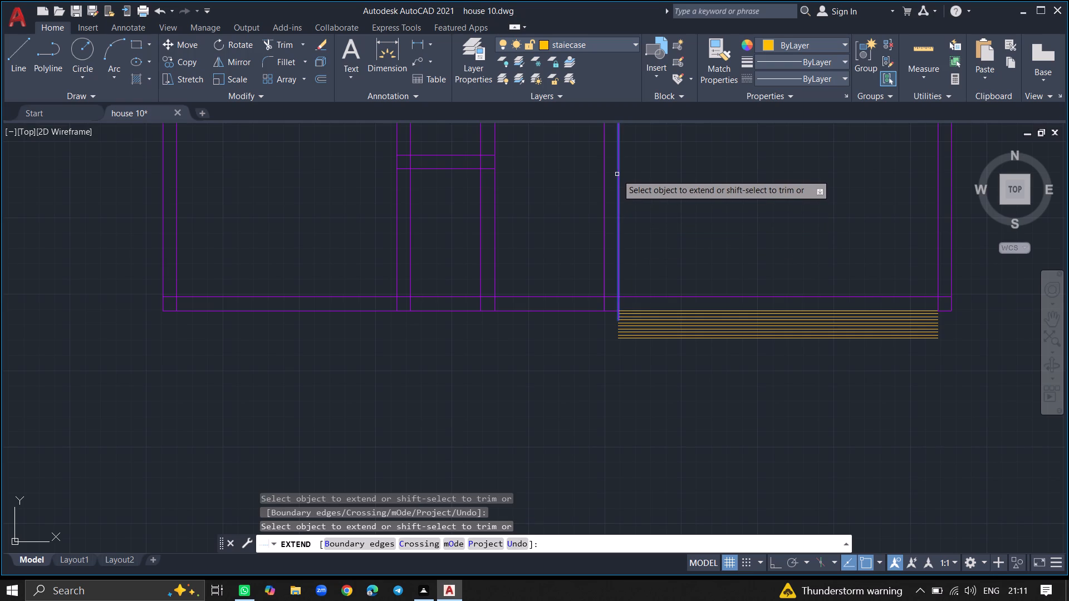
click(618, 174)
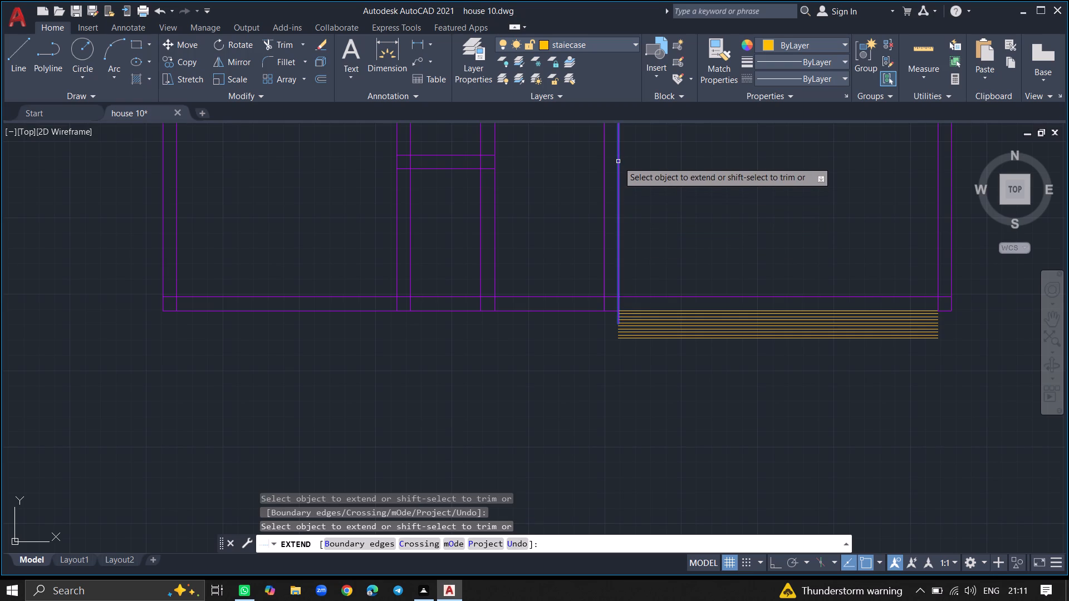
click(618, 161)
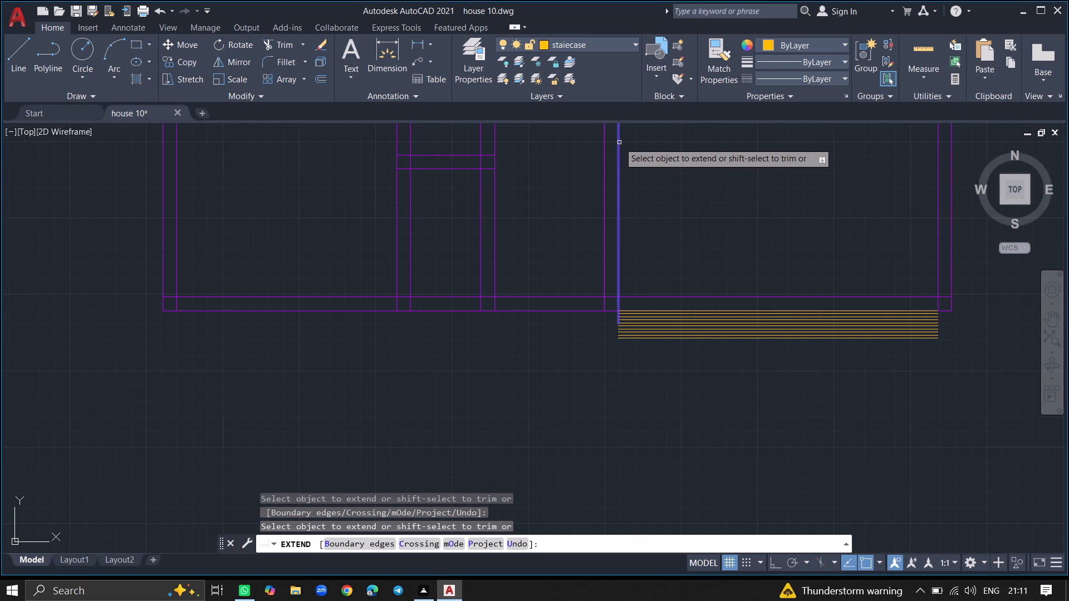
click(619, 142)
ctrl+scroll(619, 142, down, 6)
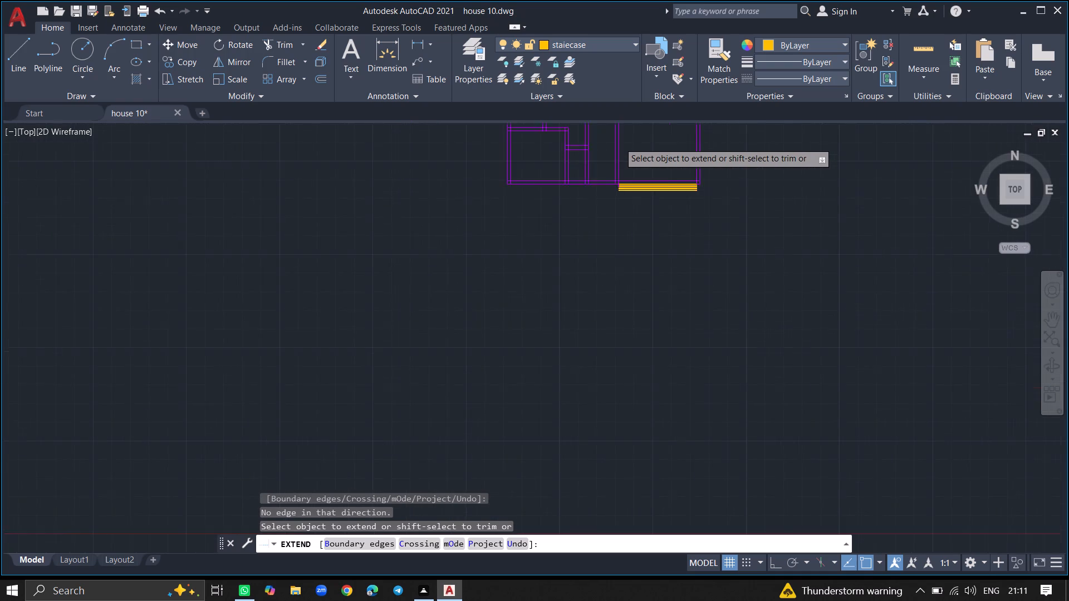
ctrl+scroll(618, 132, up, 2)
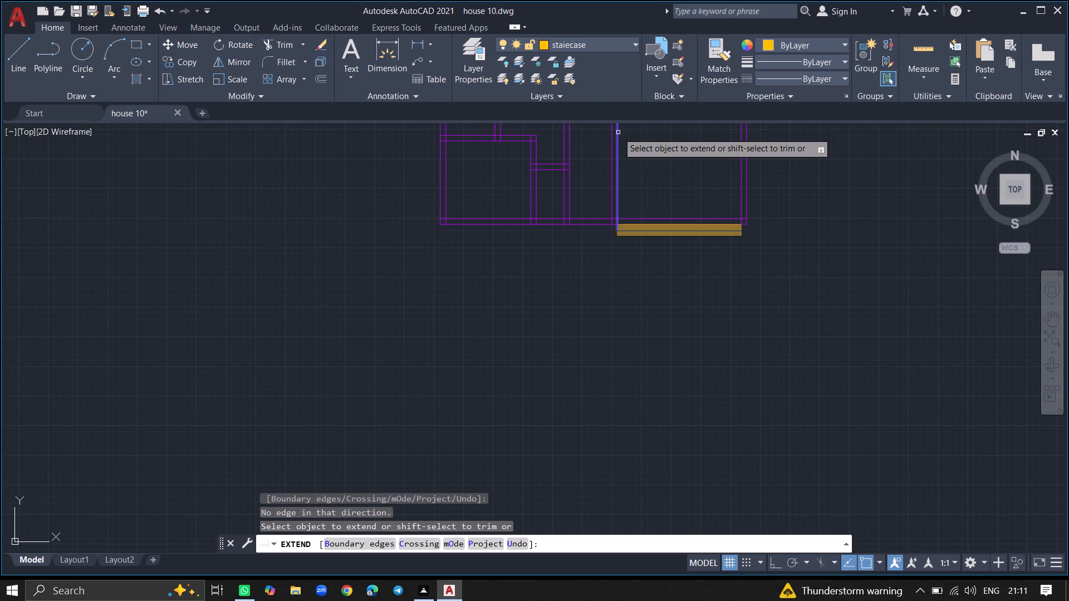
click(618, 132)
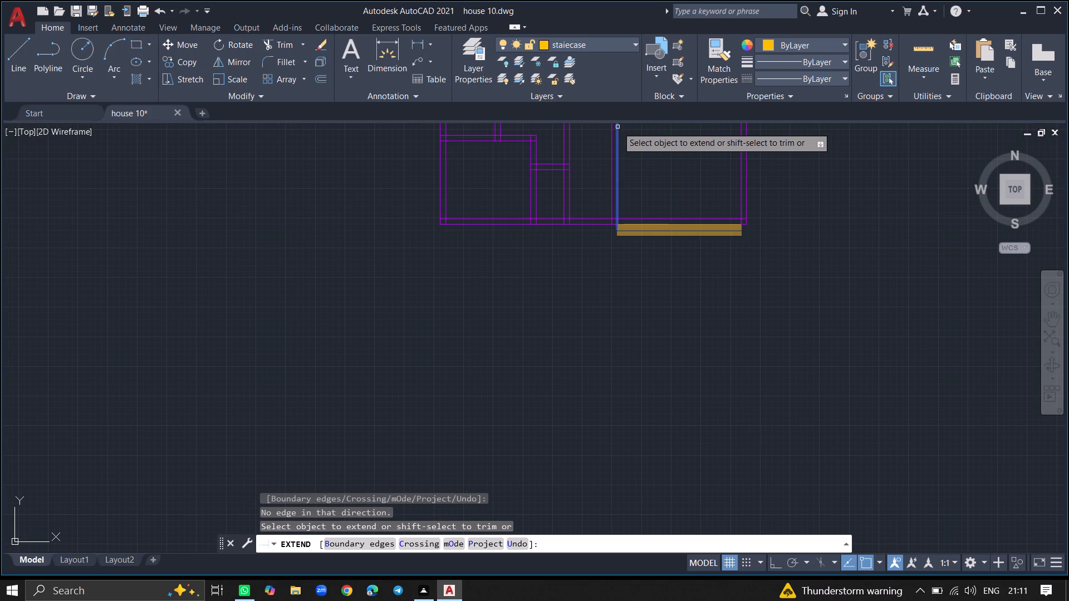
click(617, 127)
ctrl+scroll(630, 179, down, 7)
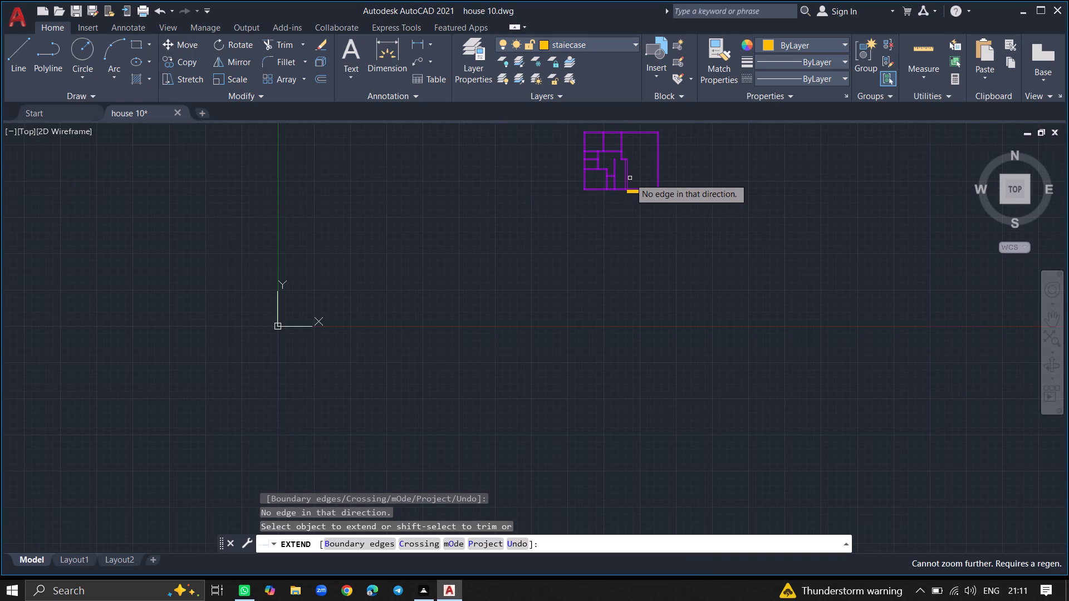
ctrl+scroll(629, 159, up, 6)
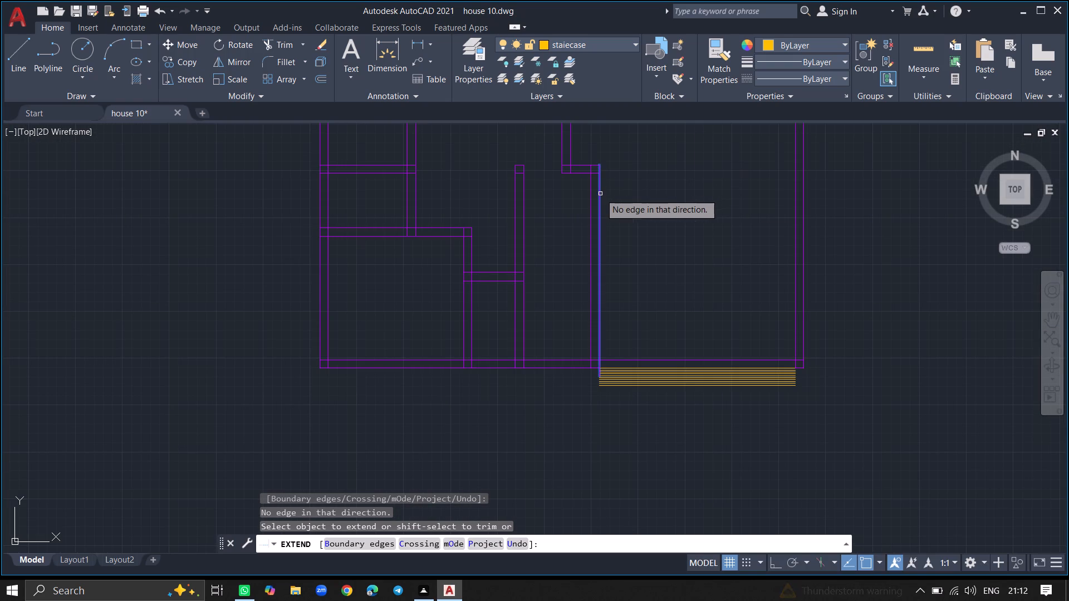
click(598, 194)
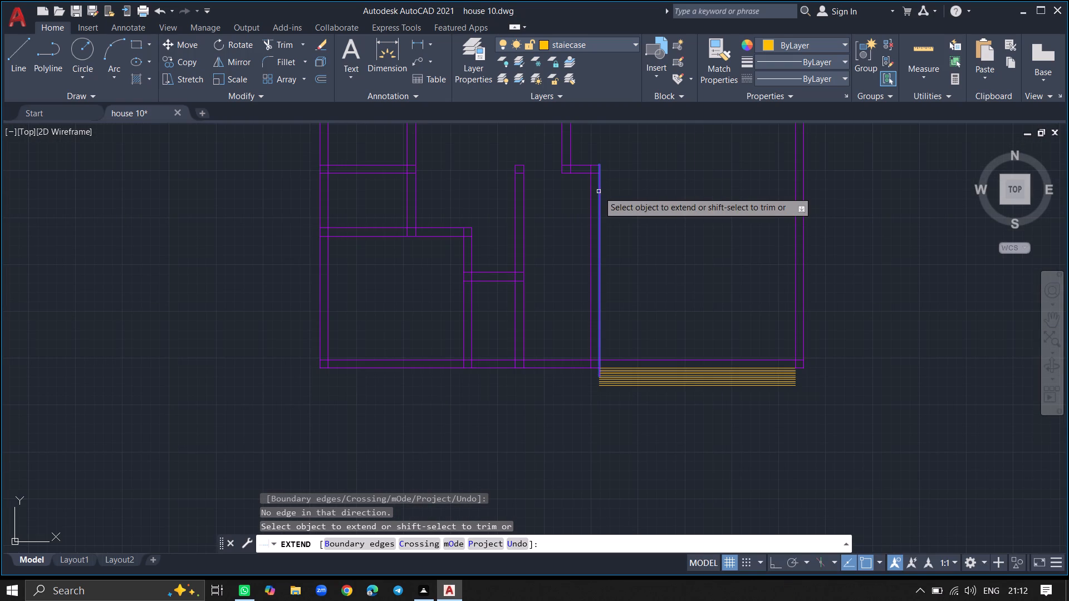
click(599, 191)
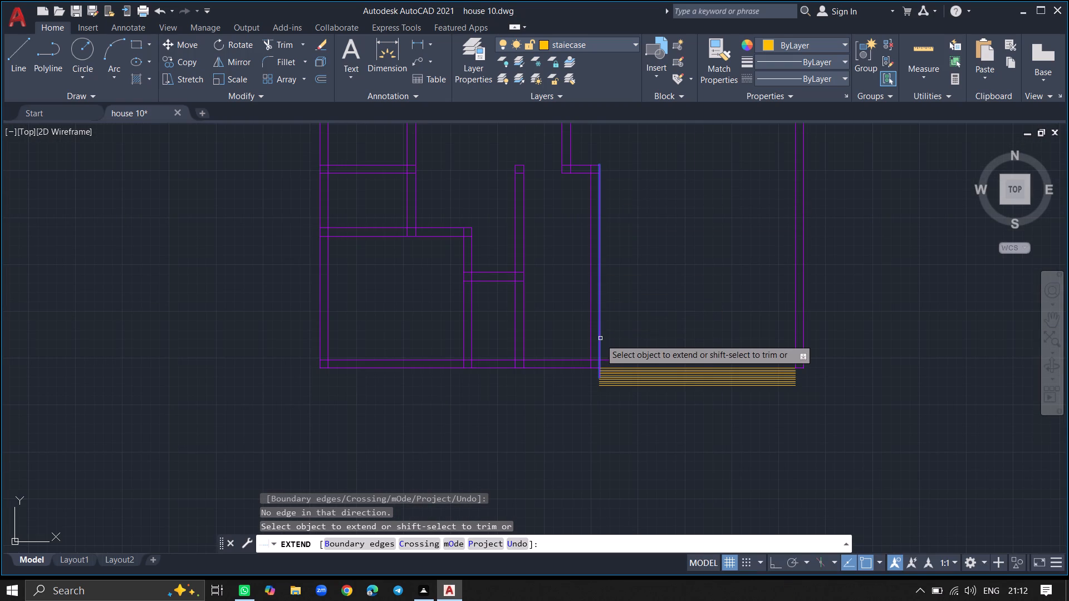
ctrl+scroll(600, 339, up, 1)
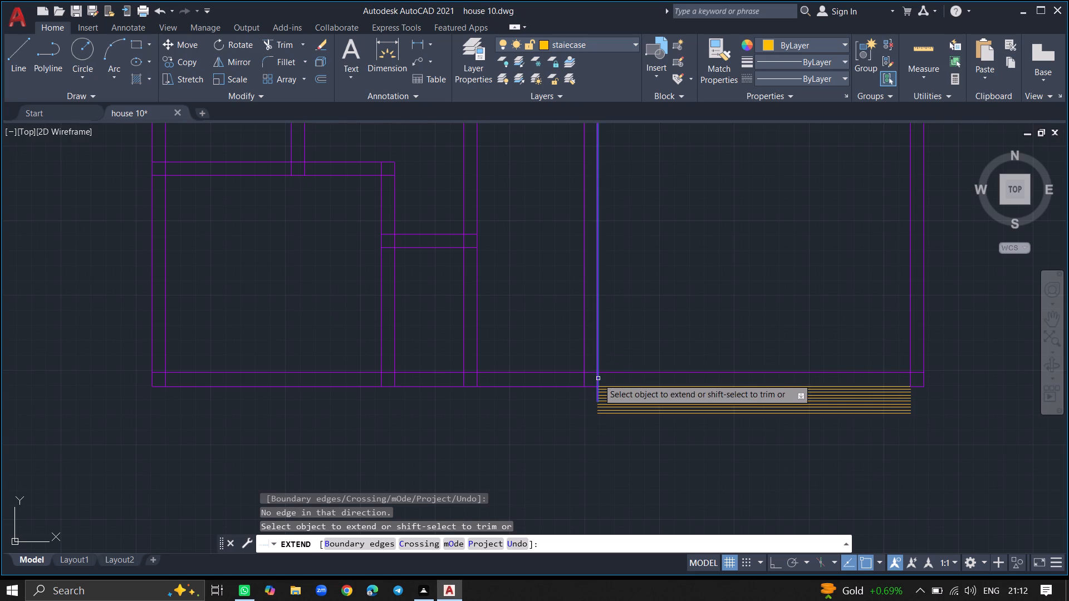
ctrl+scroll(597, 387, up, 1)
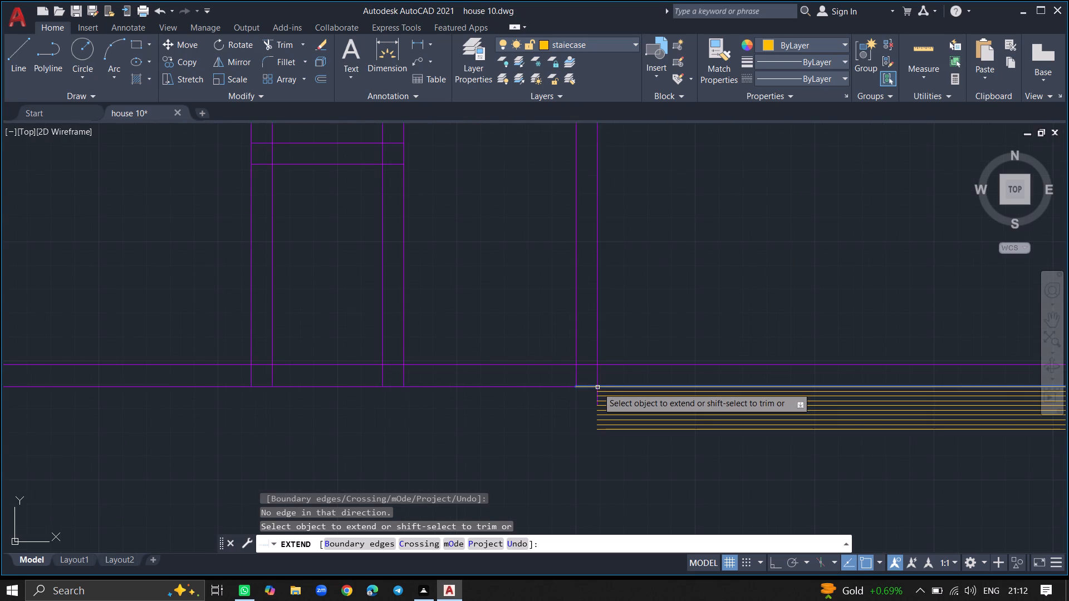
ctrl+scroll(597, 398, up, 3)
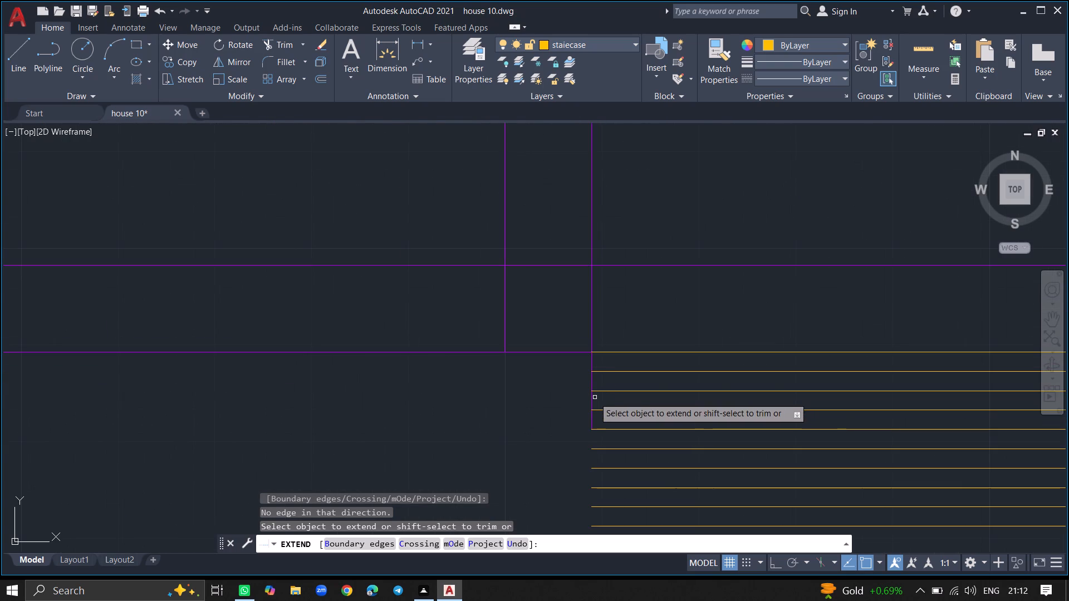
click(591, 397)
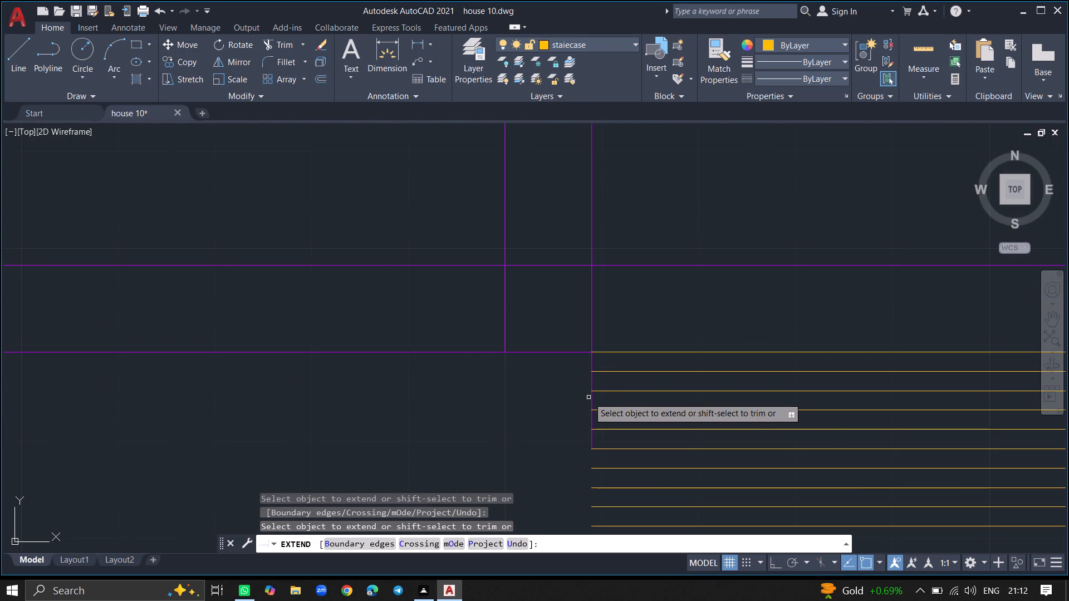
click(591, 400)
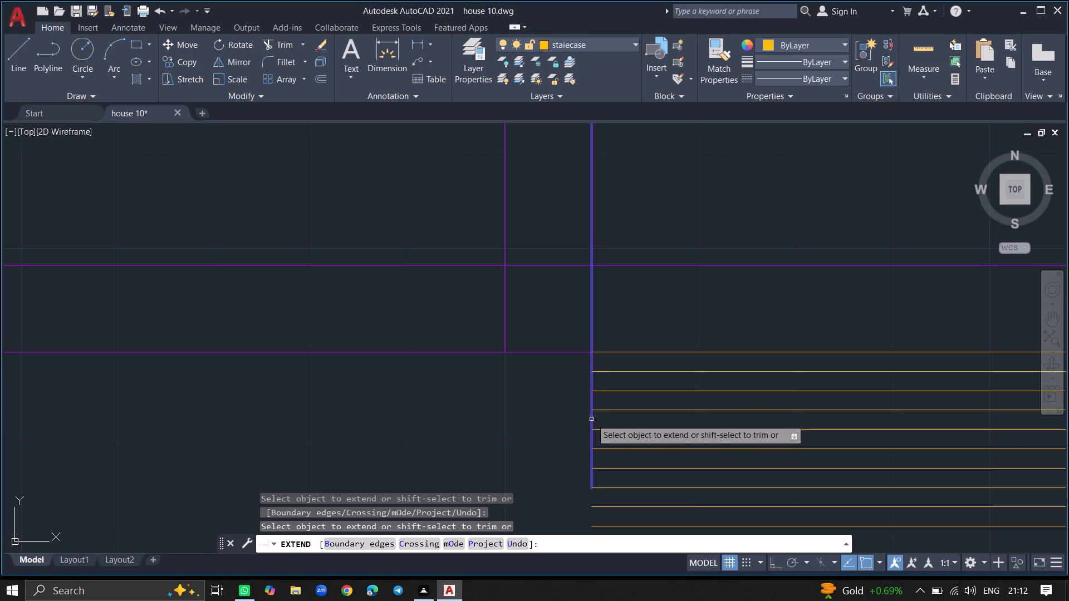
click(591, 419)
click(591, 430)
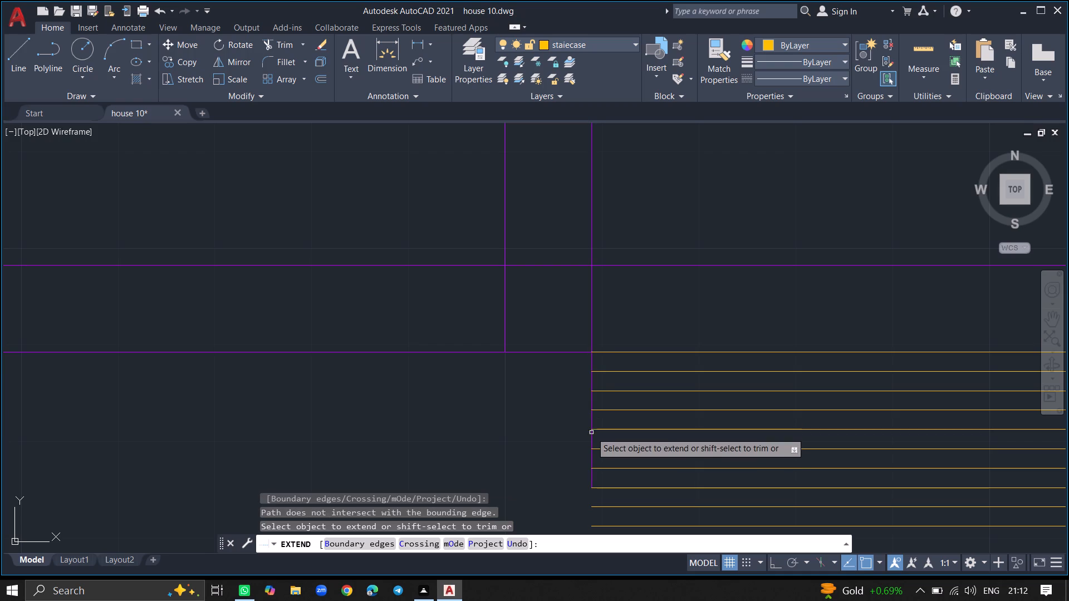
click(592, 439)
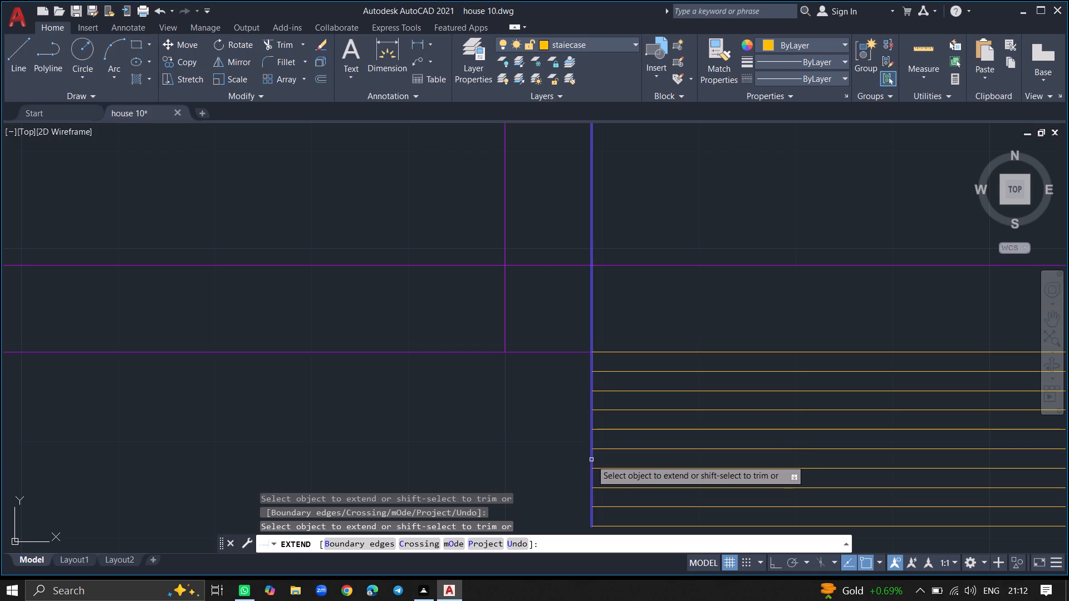
click(591, 459)
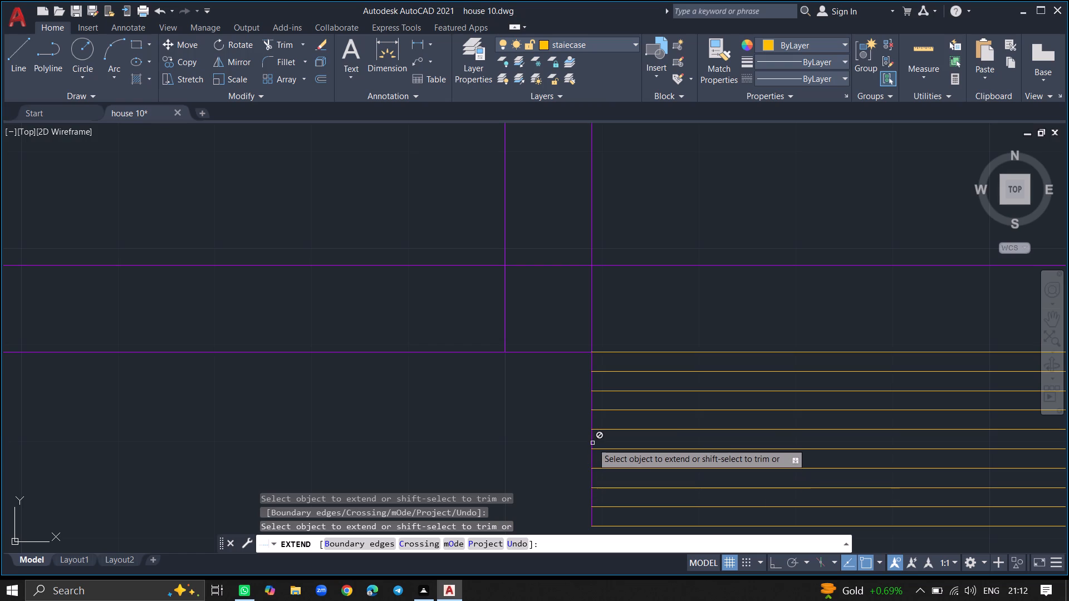
ctrl+scroll(592, 419, down, 1)
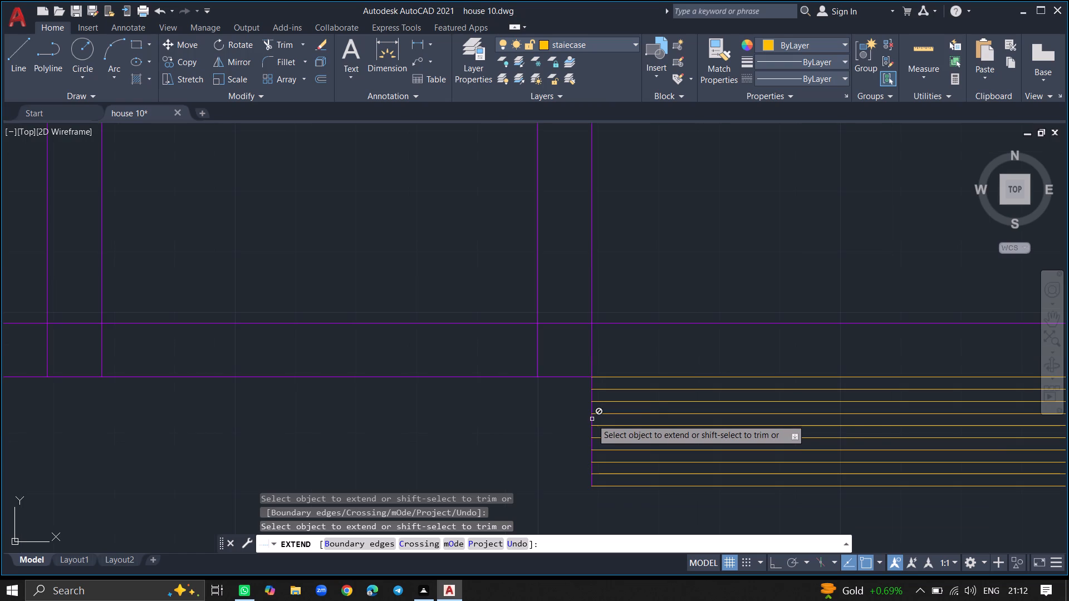
key(Return)
Extend the east wall's inner face line south, from stair line to stair line, as far as the outermost stair line.
ctrl+scroll(671, 414, down, 2)
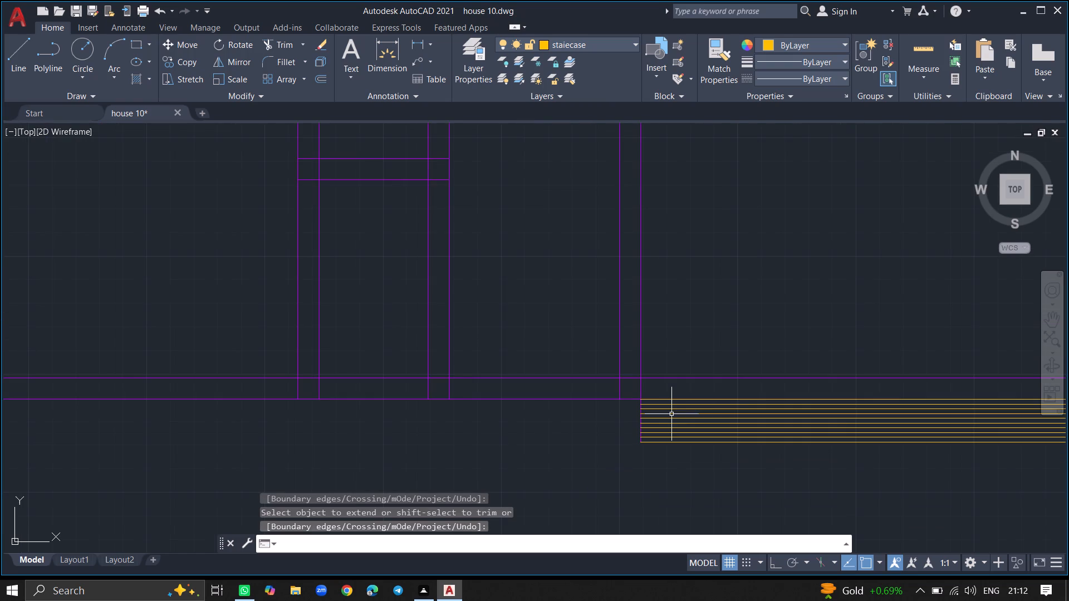
ctrl+scroll(714, 407, down, 6)
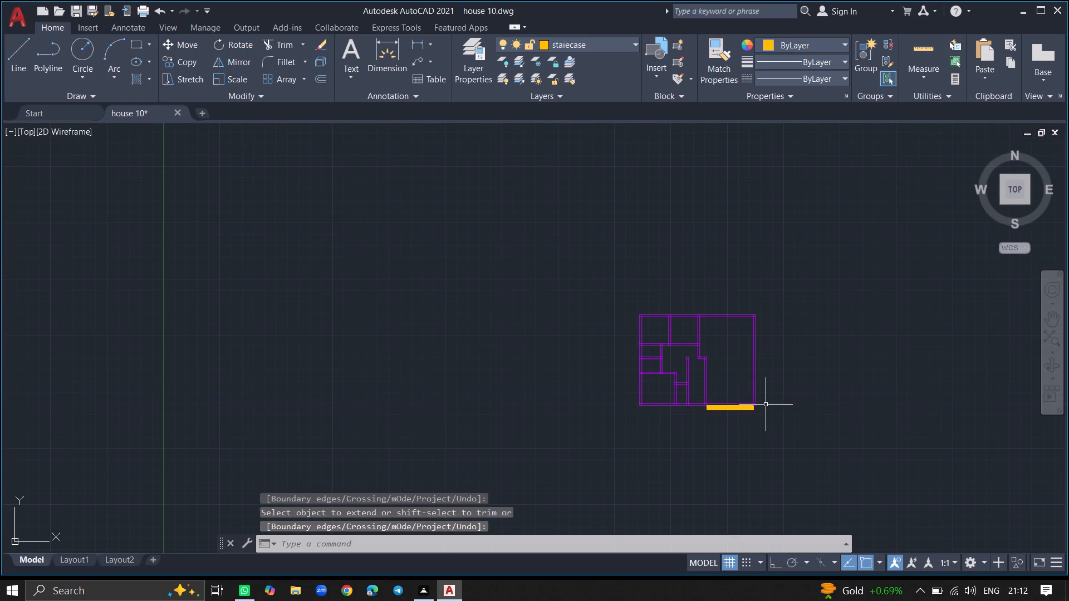
ctrl+scroll(757, 418, up, 2)
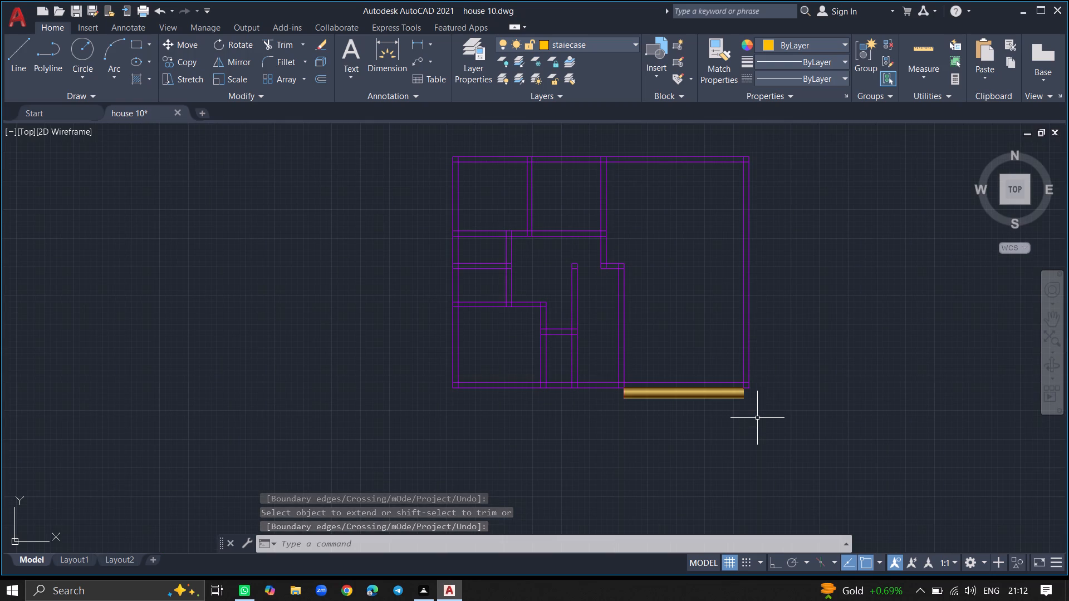
ctrl+scroll(737, 393, up, 4)
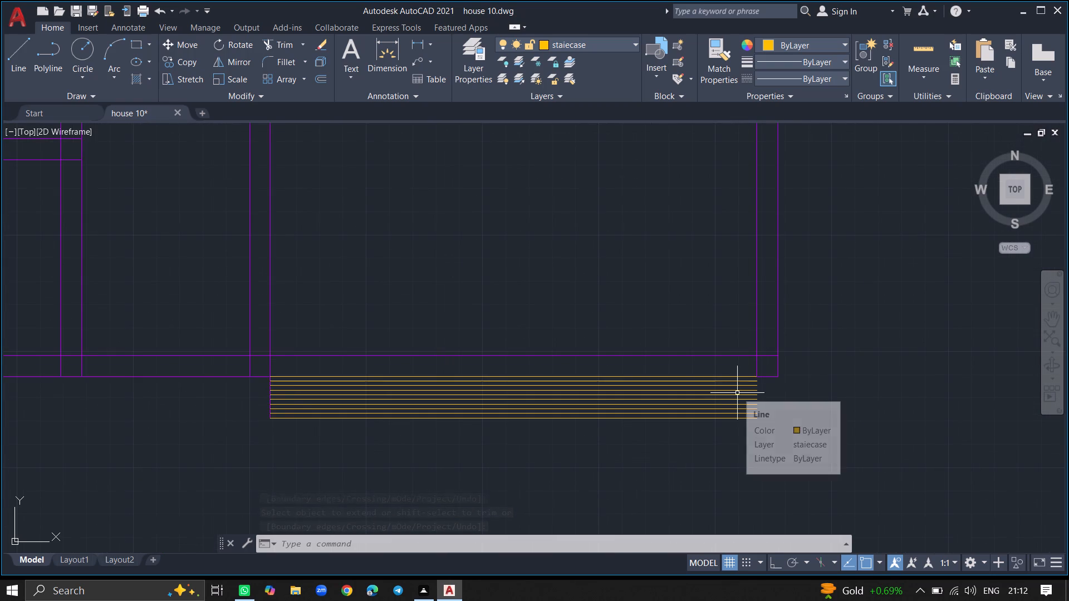
text(ex)
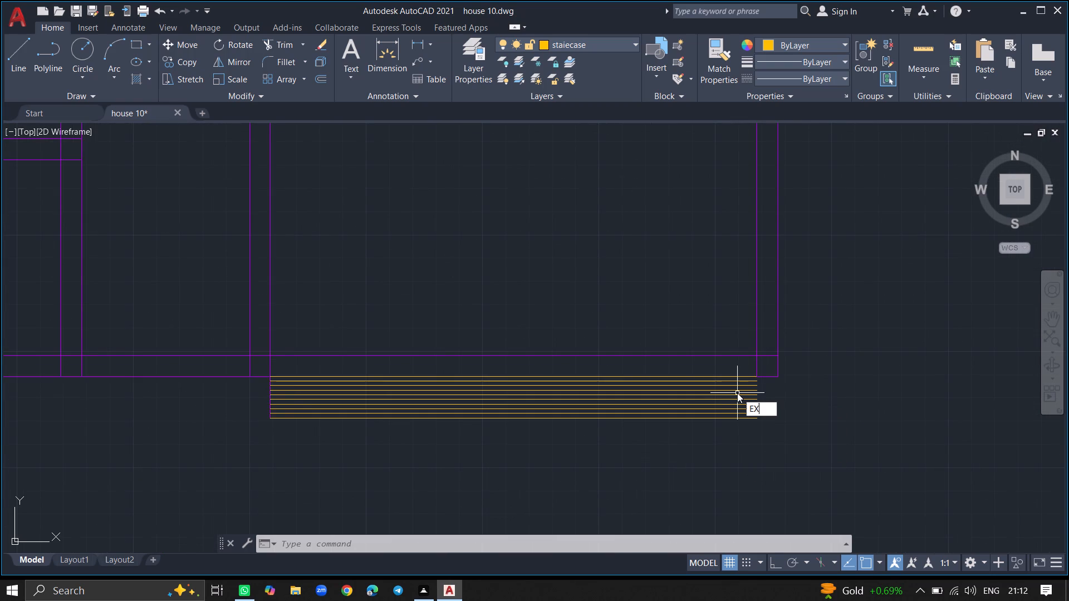
key(Return)
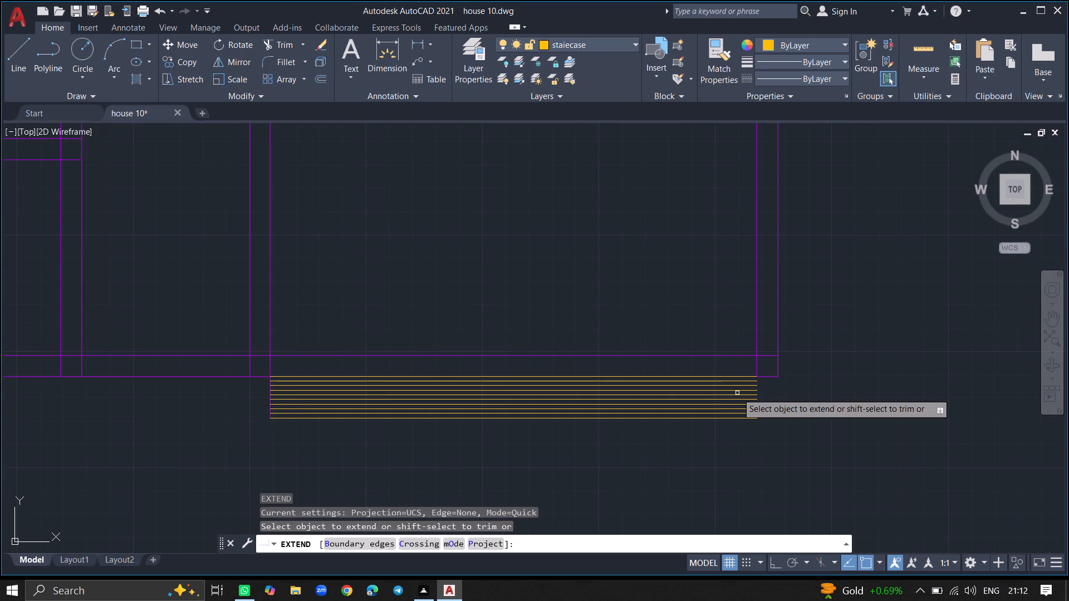
click(756, 368)
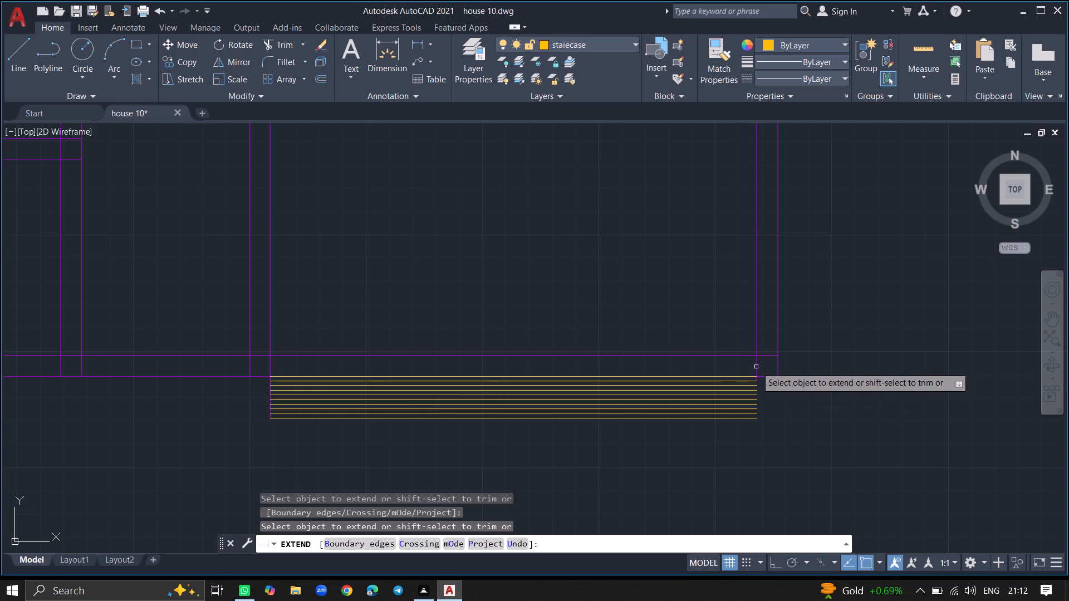
click(757, 358)
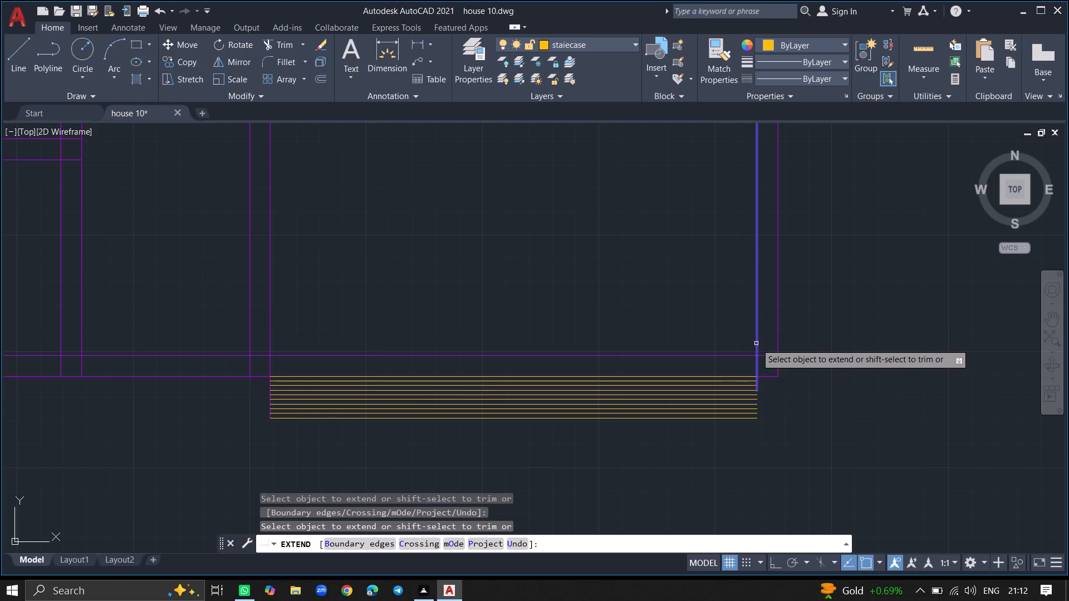
click(757, 343)
click(757, 332)
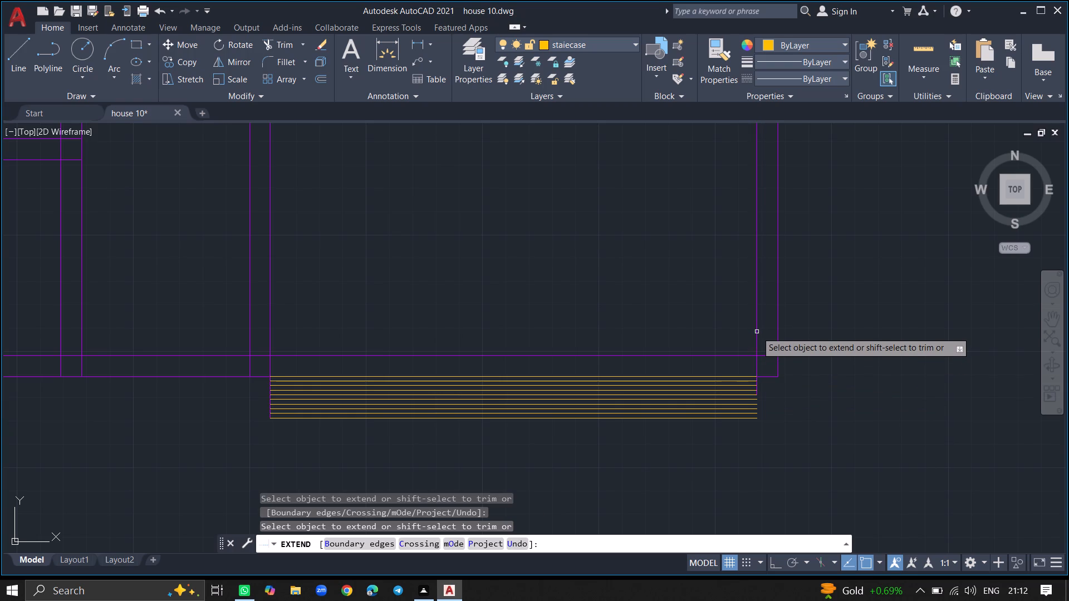
click(757, 322)
click(757, 313)
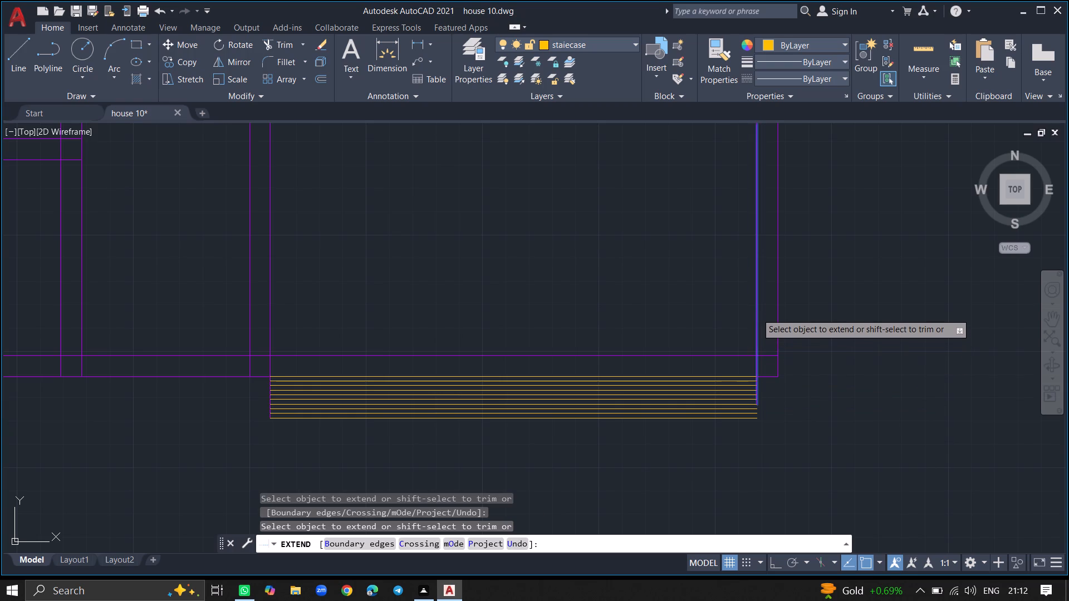
click(757, 308)
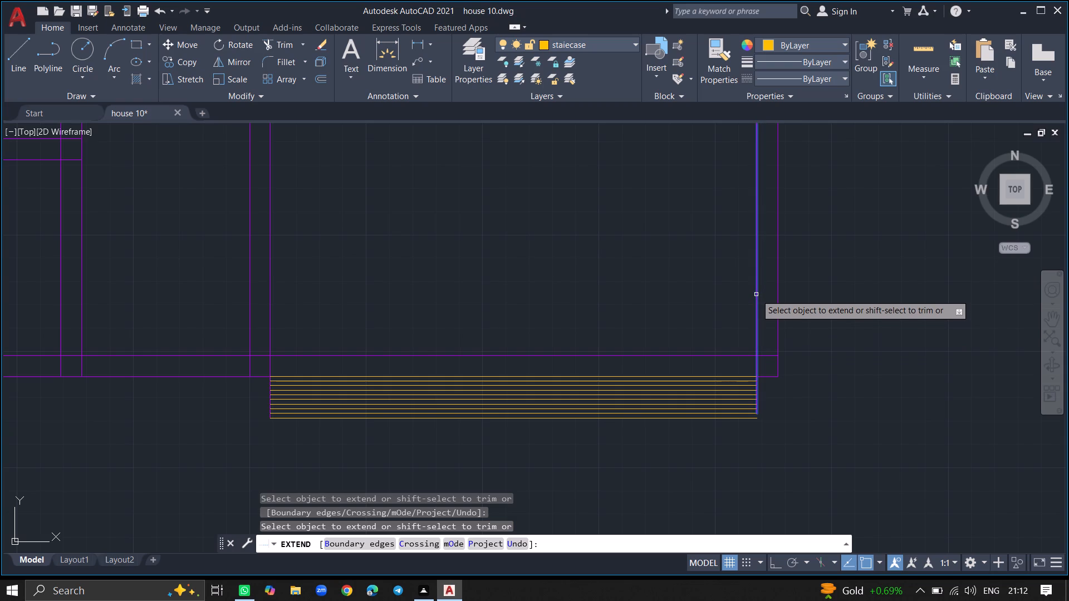
click(756, 294)
click(755, 287)
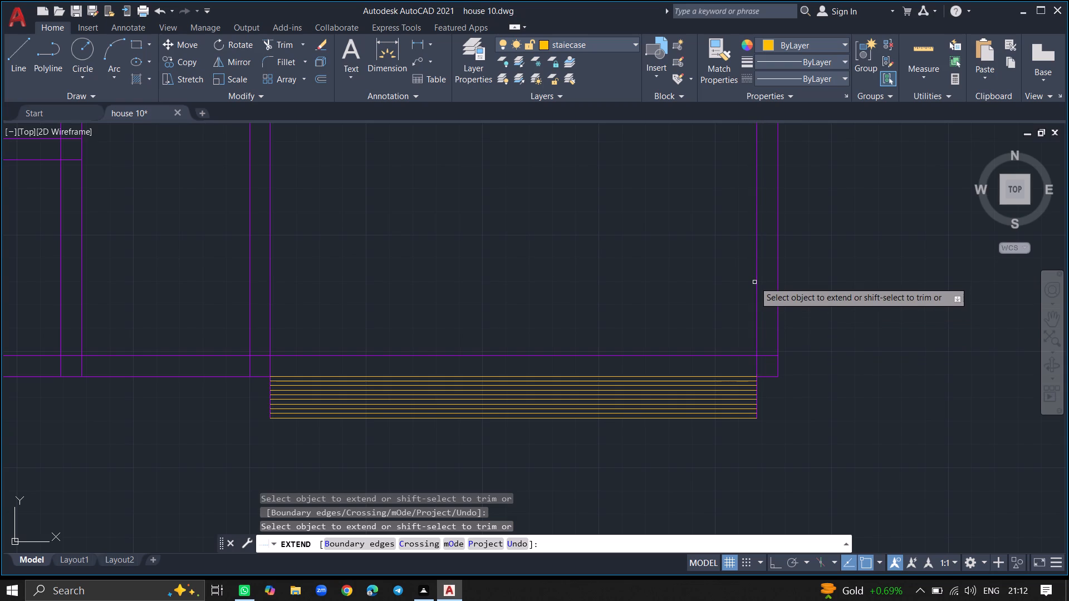
click(754, 280)
key(Return)
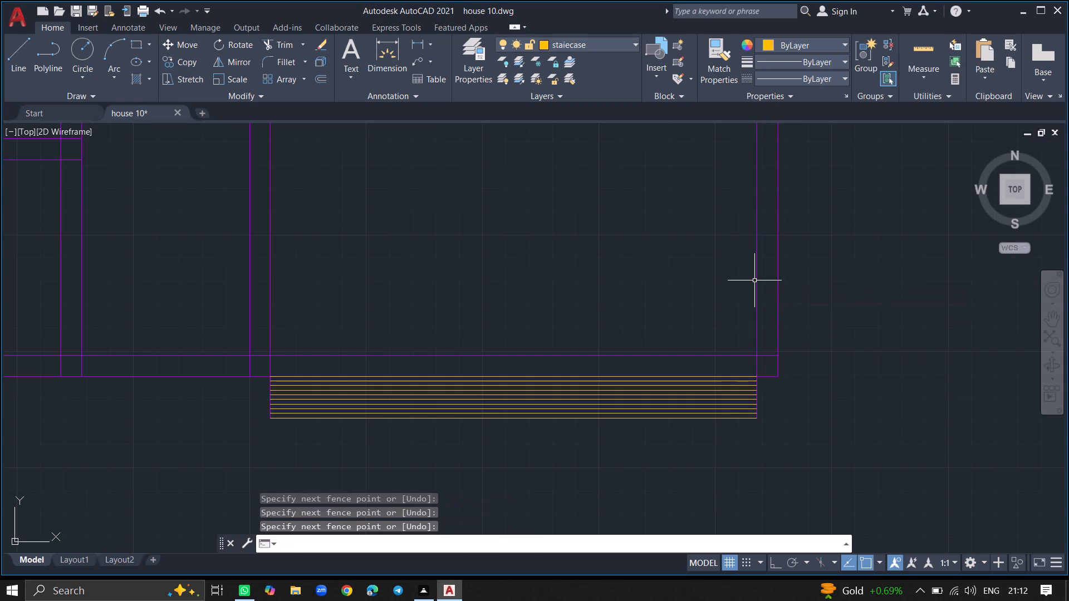
Save the drawing.
key(ctrl+s)
key(ctrl+s)
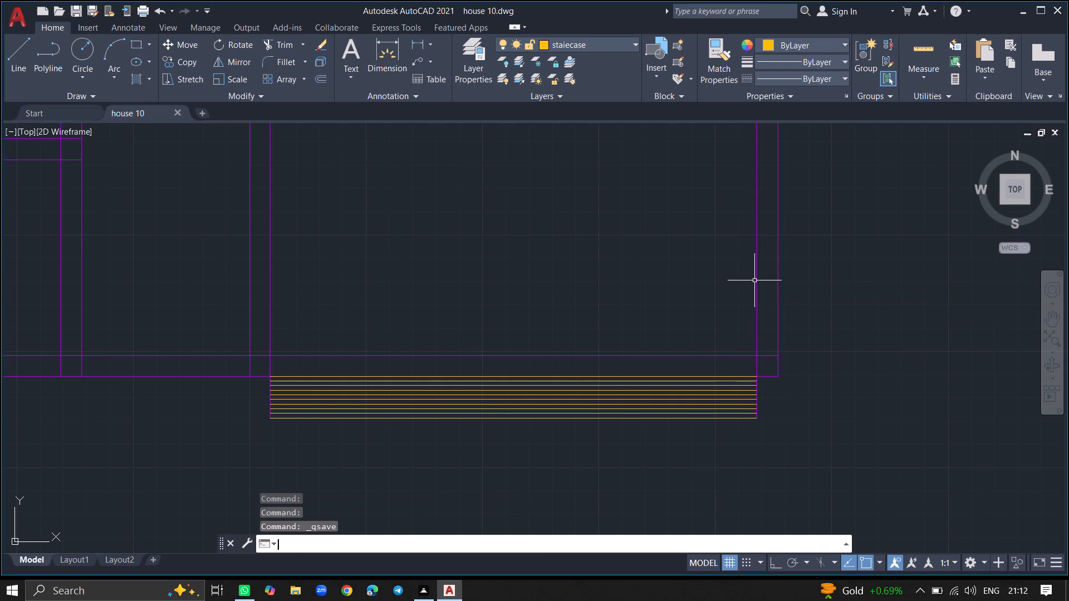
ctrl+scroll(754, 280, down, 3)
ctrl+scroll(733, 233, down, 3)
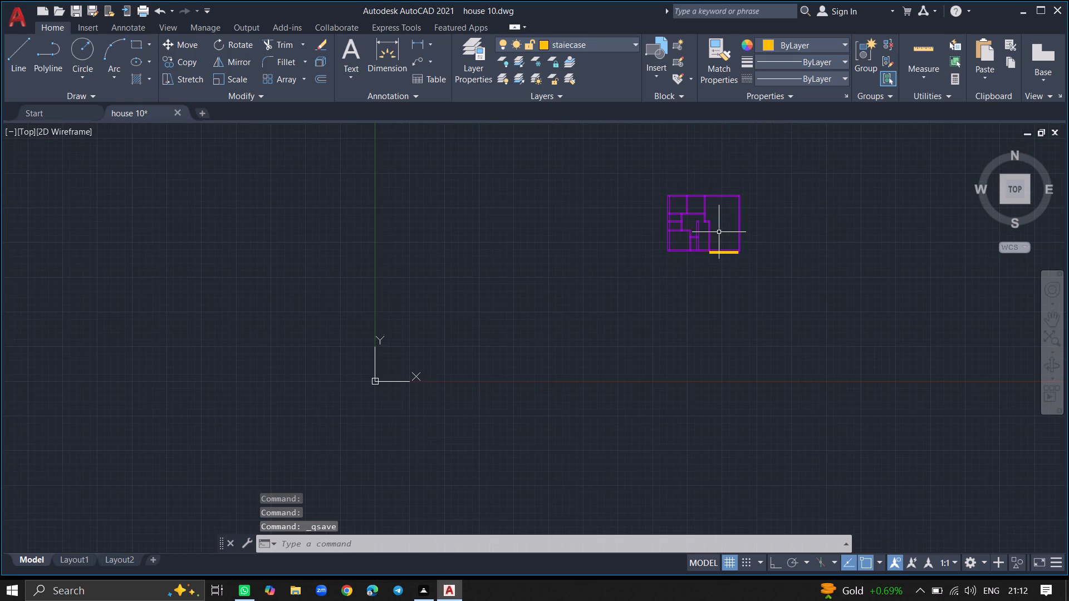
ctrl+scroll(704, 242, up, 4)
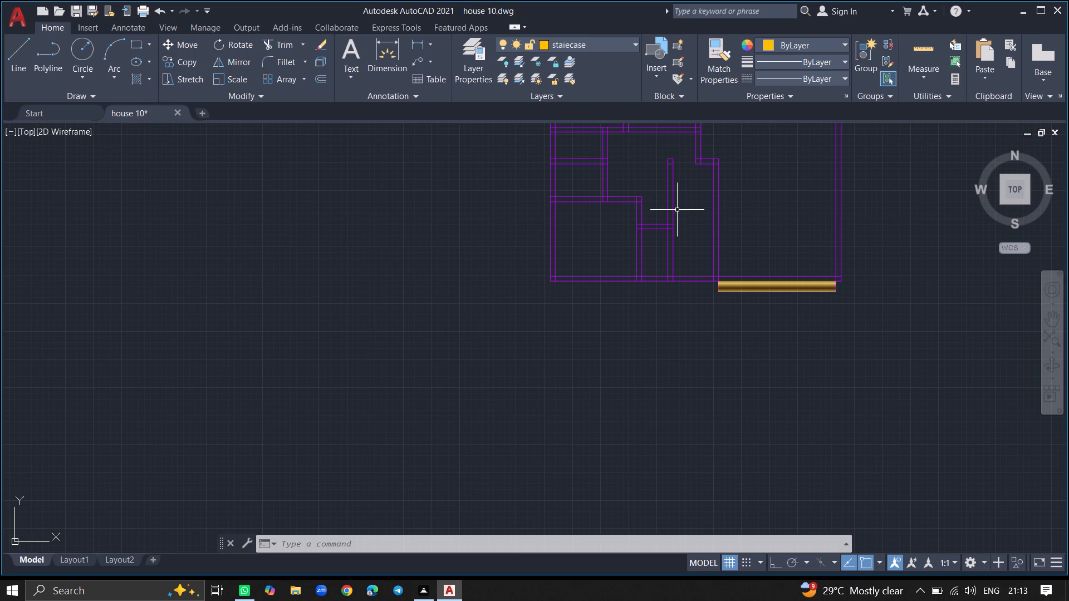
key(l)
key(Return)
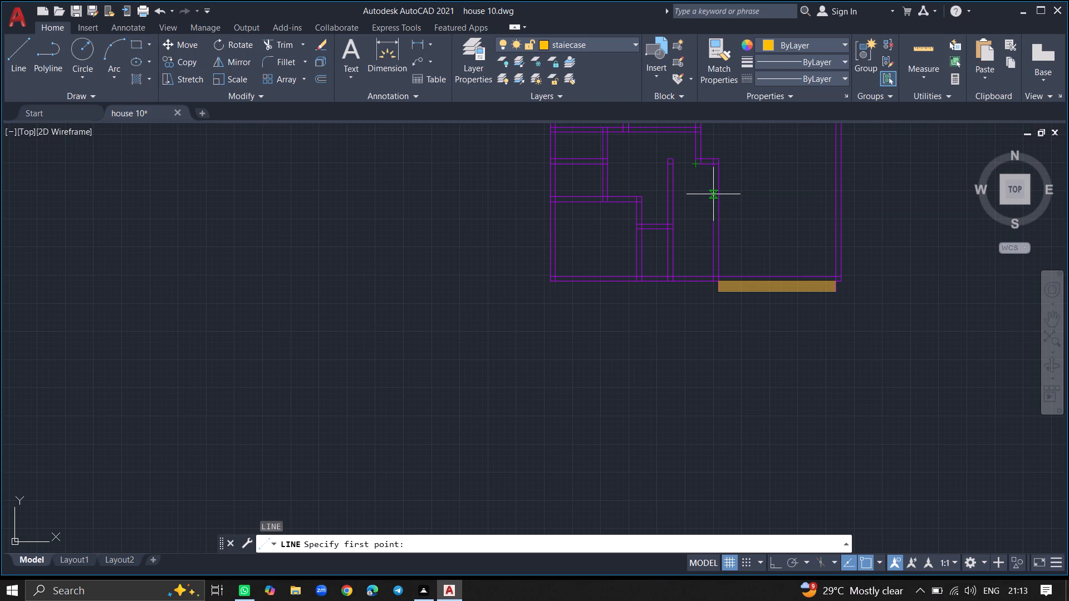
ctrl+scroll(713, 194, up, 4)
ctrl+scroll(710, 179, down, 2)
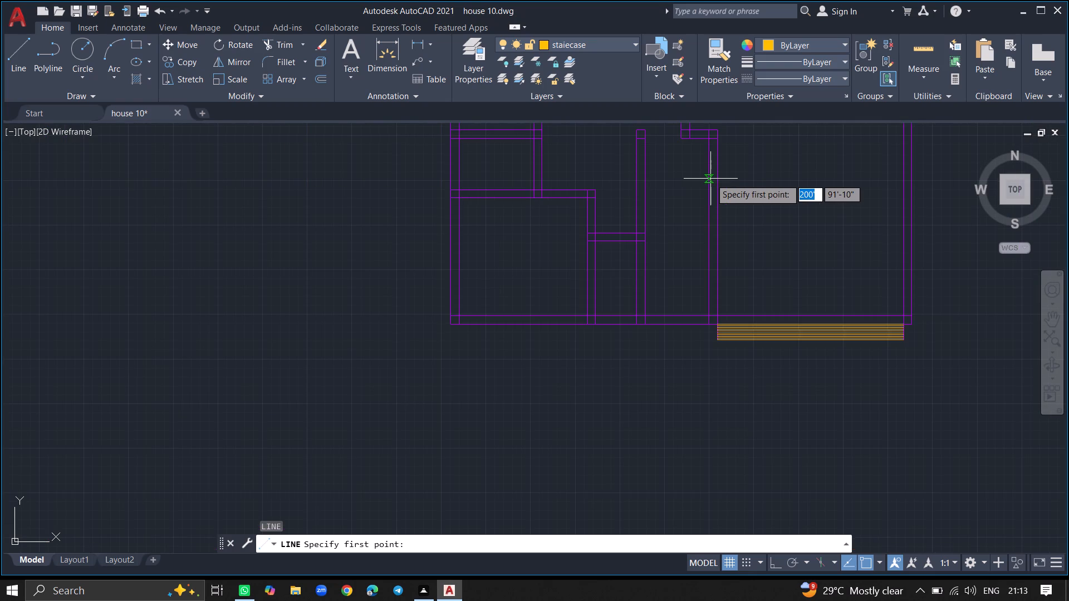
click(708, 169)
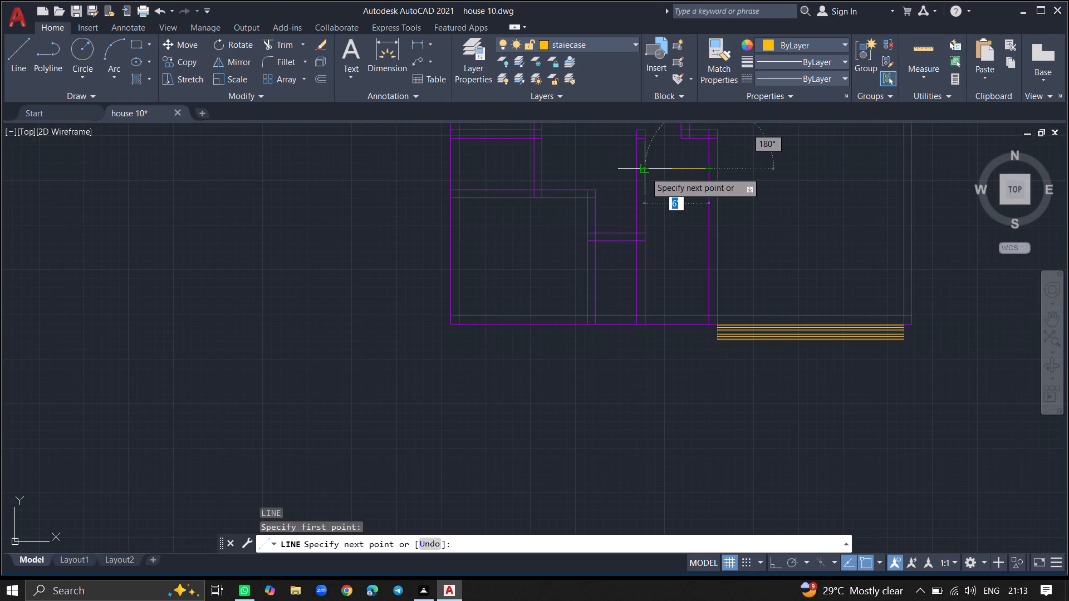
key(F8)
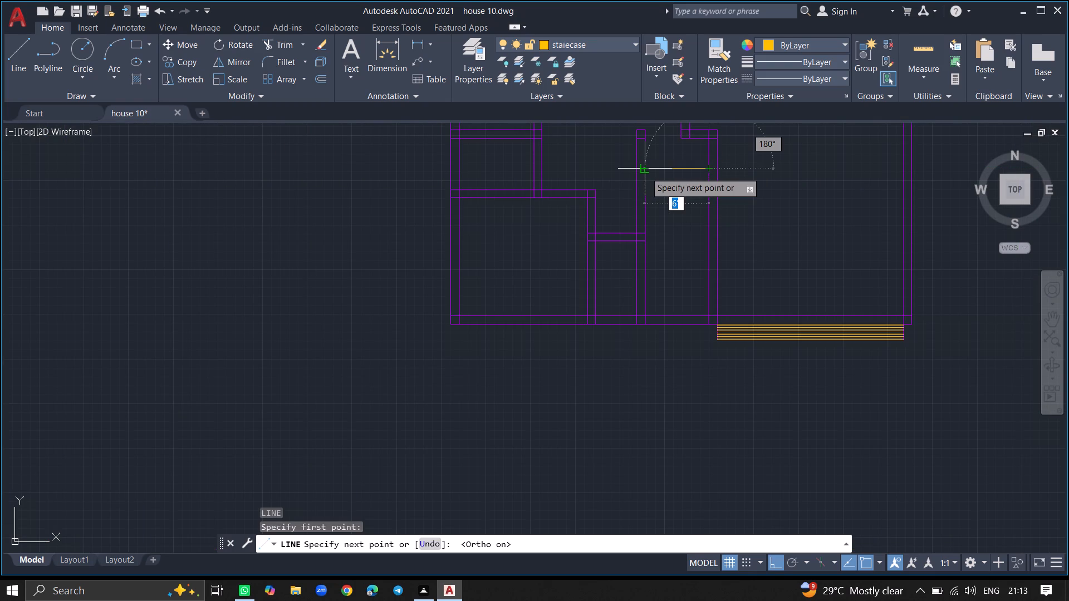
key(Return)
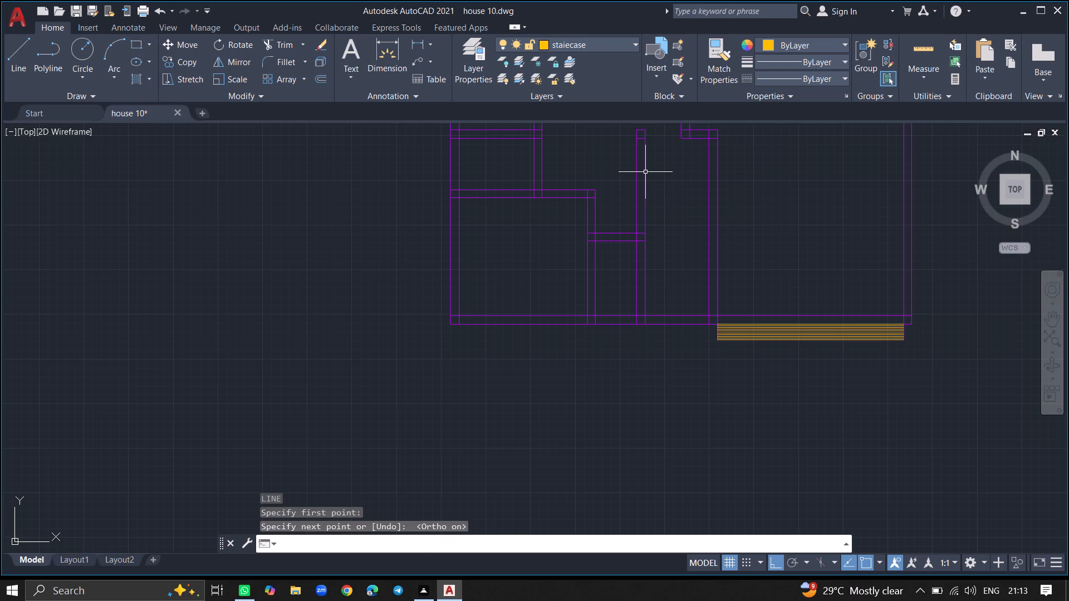
Draw a horizontal stair line across the narrow passage west of the large east room, from wall face to wall face, near its north end.
key(l)
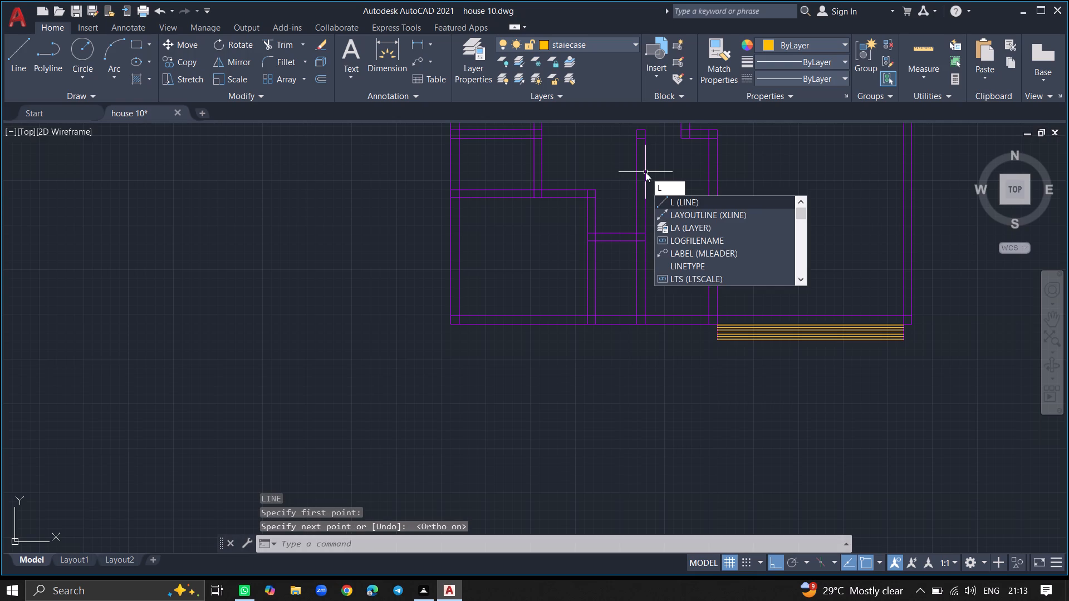
key(Return)
click(645, 172)
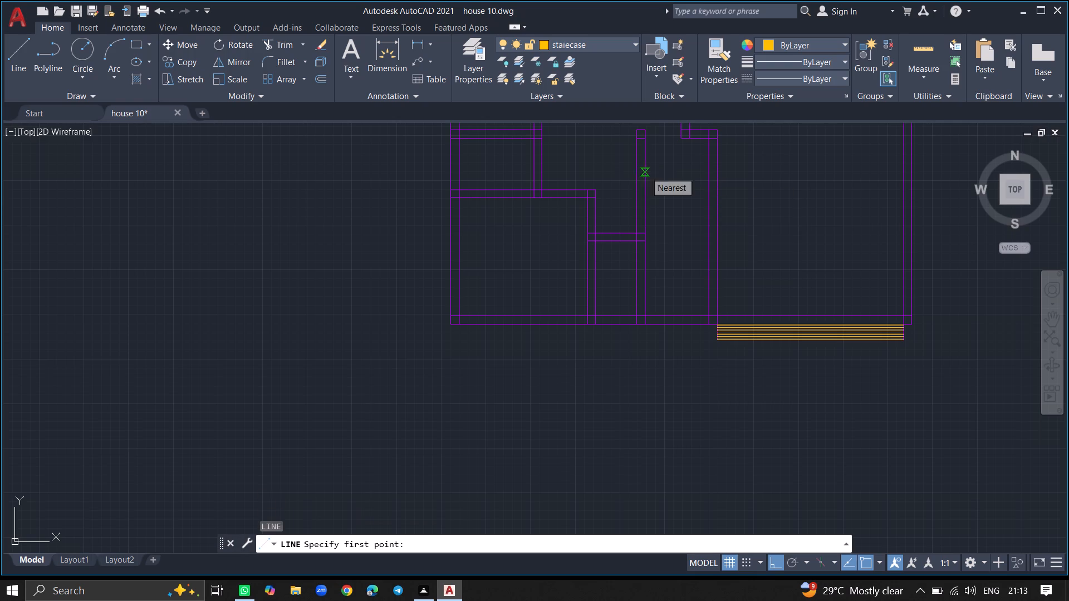
click(708, 174)
key(Return)
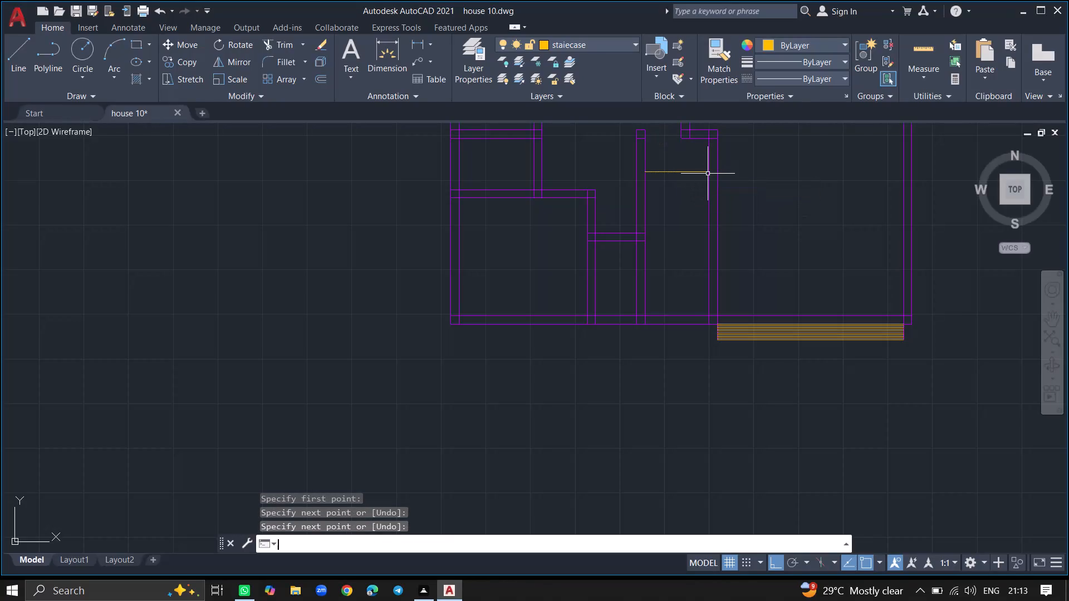
Copy the passage's stair line southward as an array of 10 items spaced about 1'-2" apart.
click(704, 173)
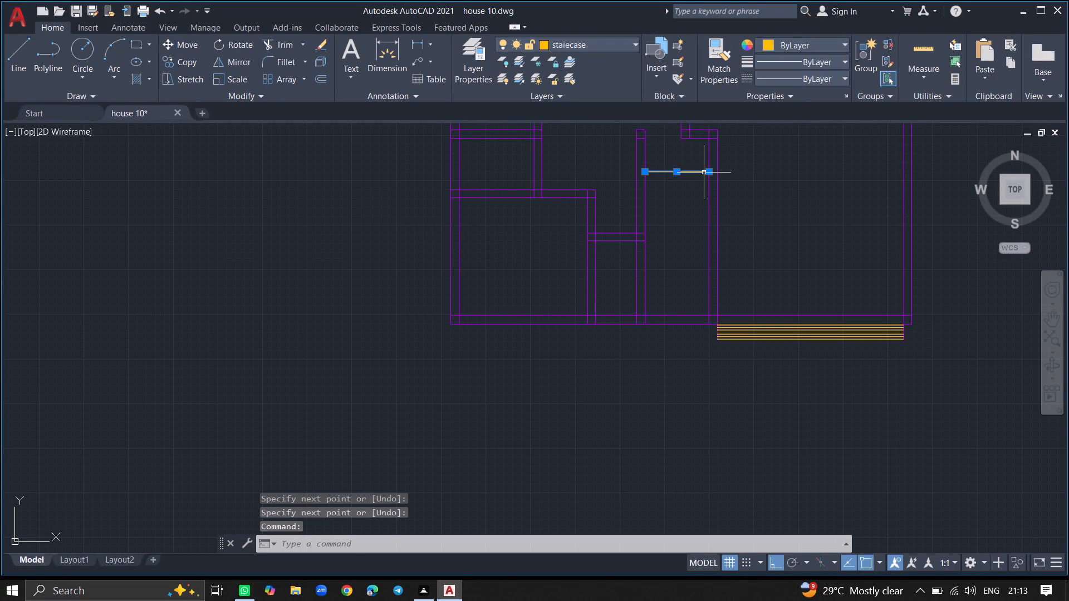
key(c)
text(opy)
key(Return)
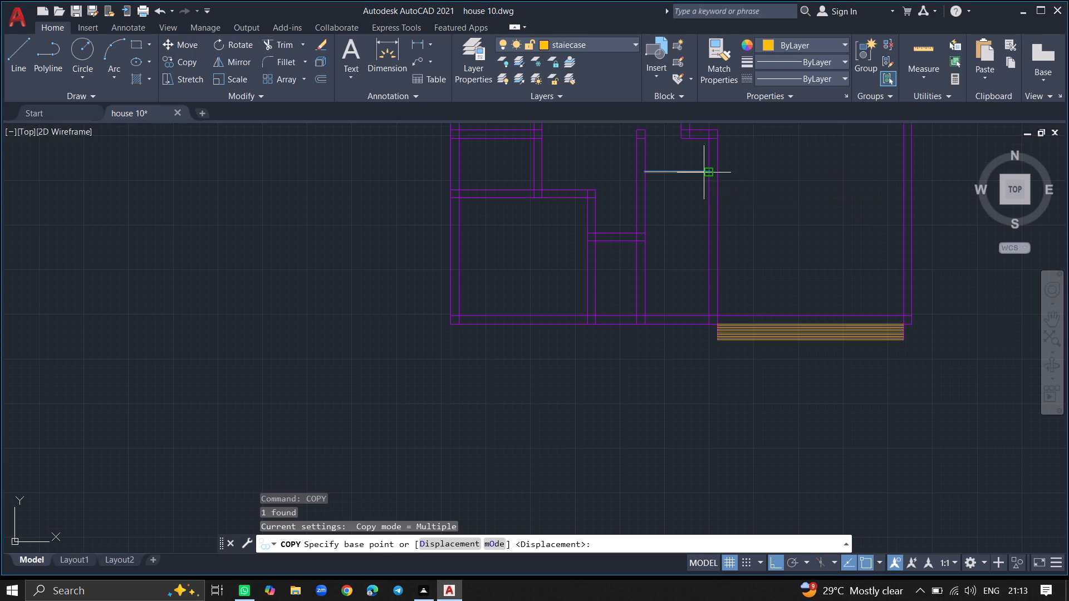
click(688, 171)
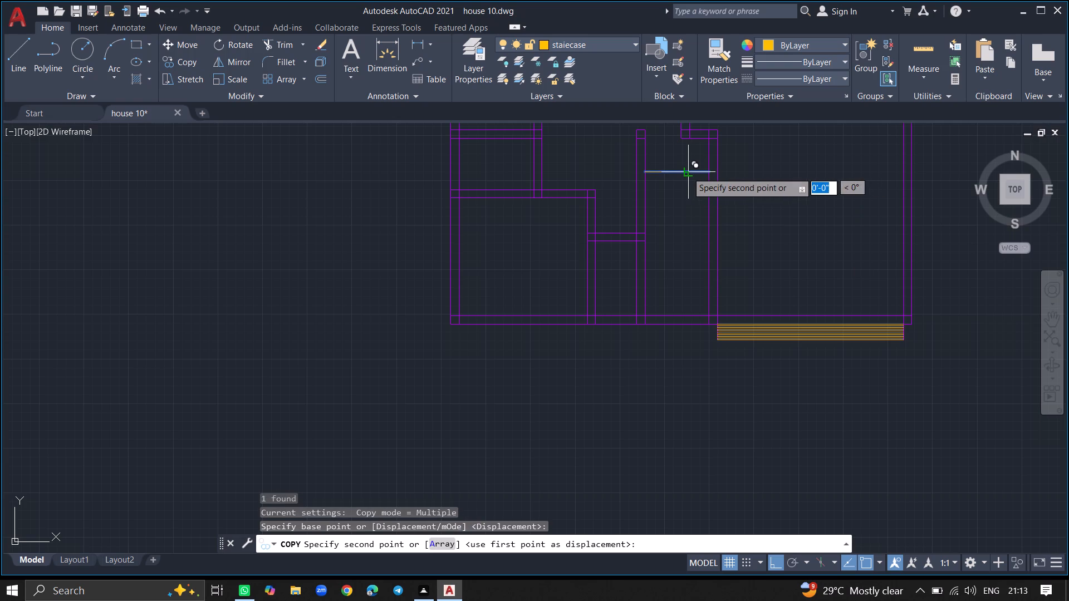
click(449, 543)
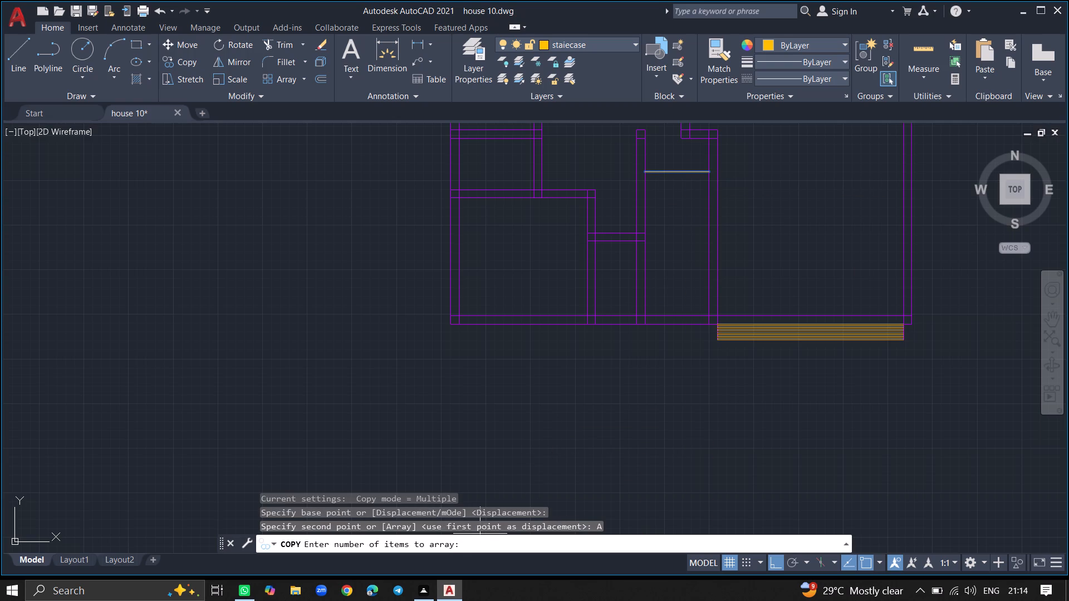
key(1)
key(0)
key(Return)
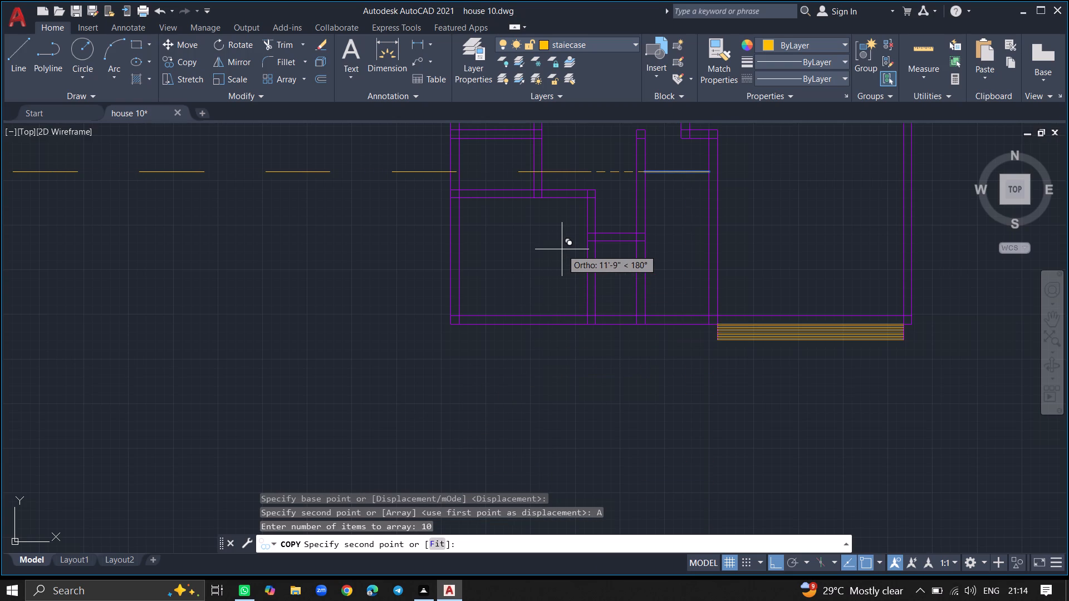
key(F8)
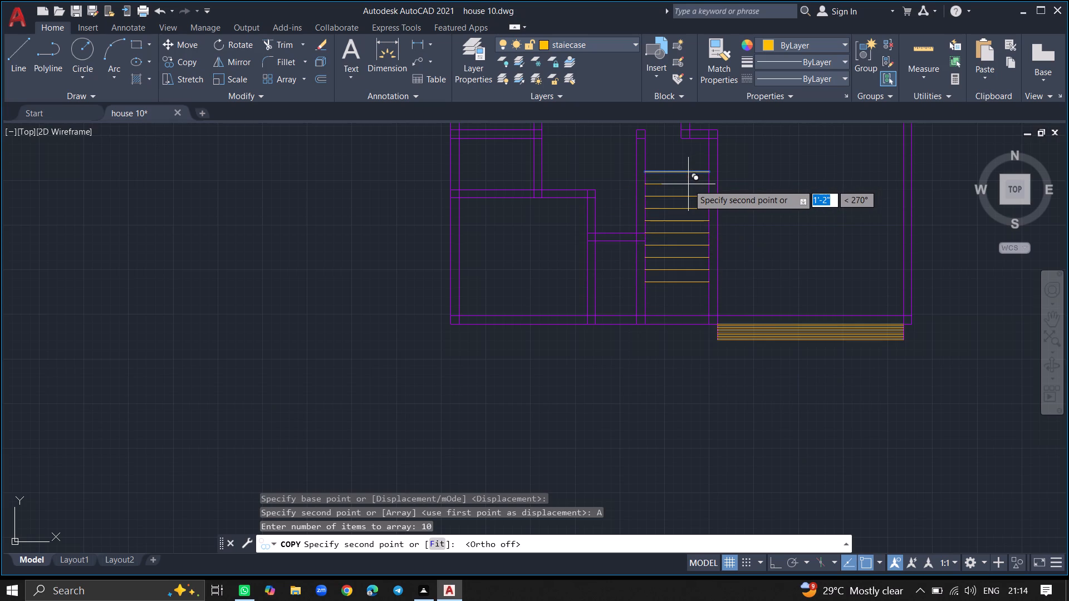
click(688, 184)
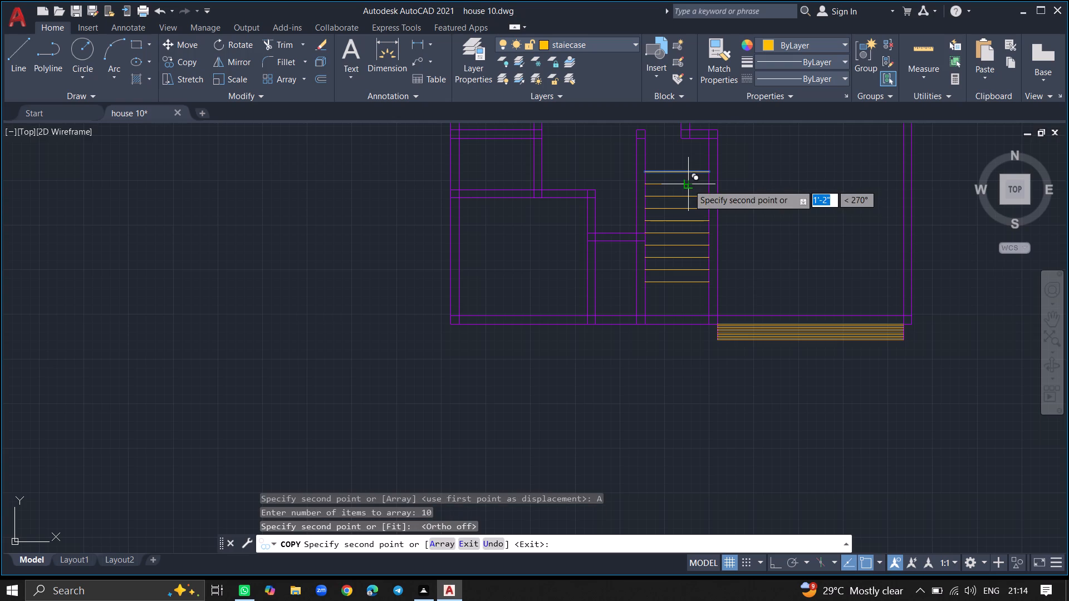
key(Return)
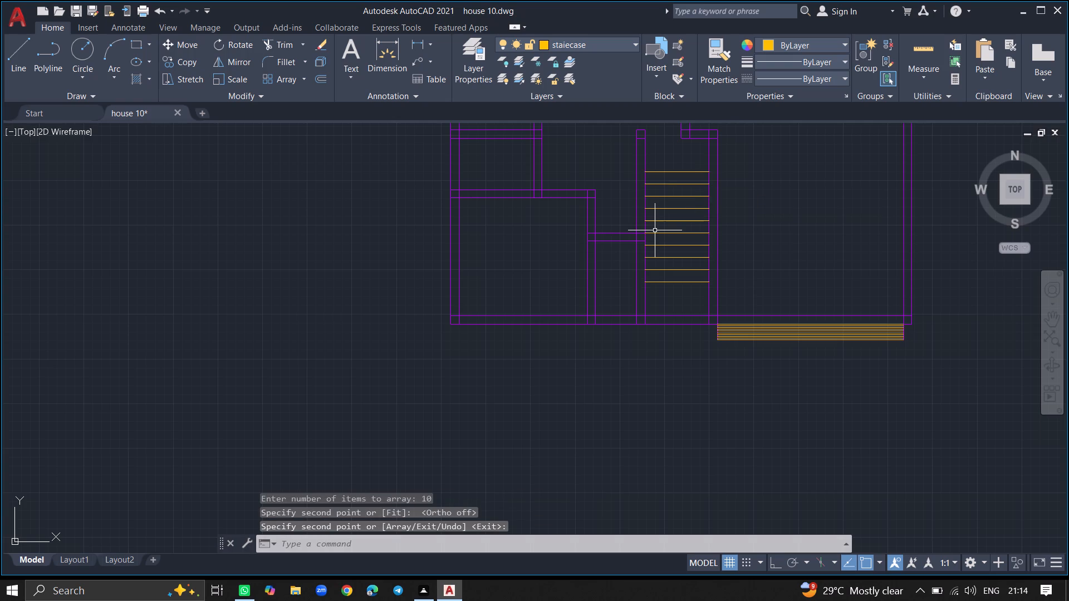
Draw a vertical centre line about 10'-3" long through the passage stairs, from the northernmost stair line's midpoint to the southernmost's.
key(l)
key(Return)
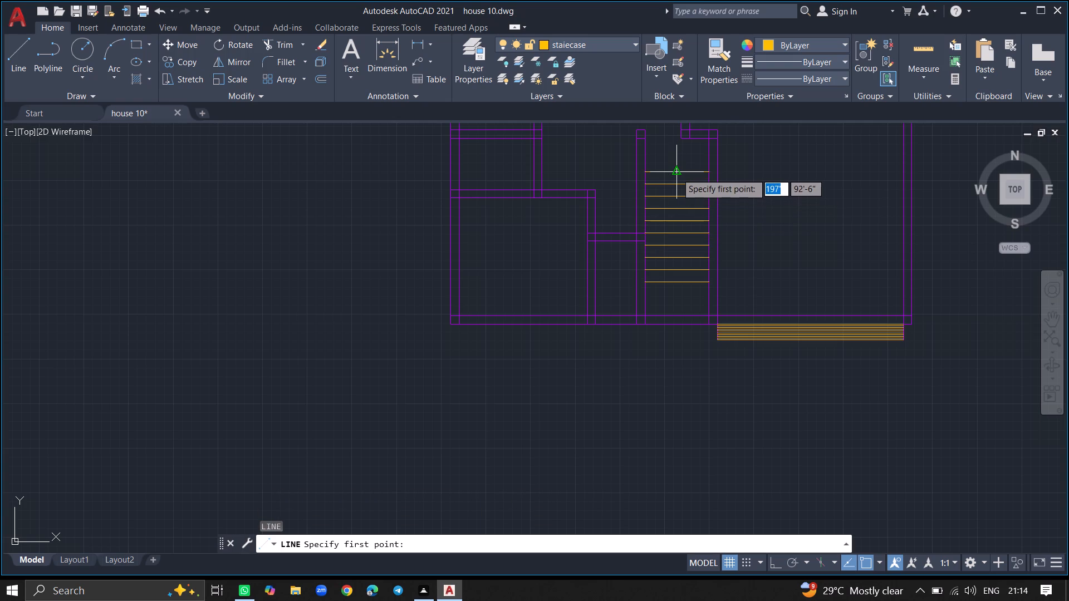
click(674, 172)
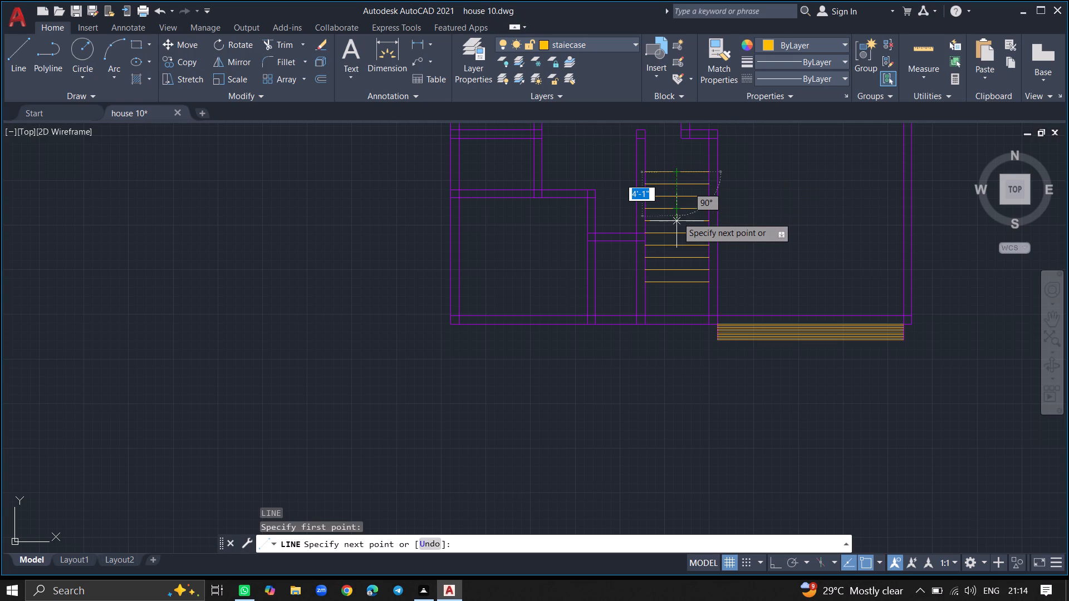
click(676, 285)
key(Return)
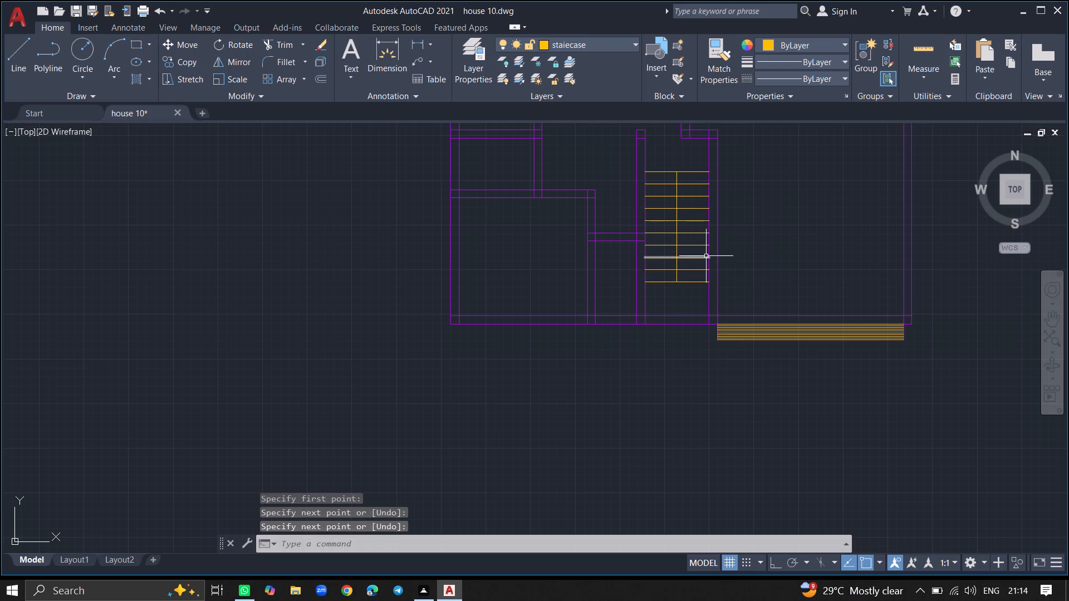
Trim away the east halves of the six southernmost stair lines, between the staircase's centre line and the passage's east wall.
ctrl+scroll(704, 253, up, 3)
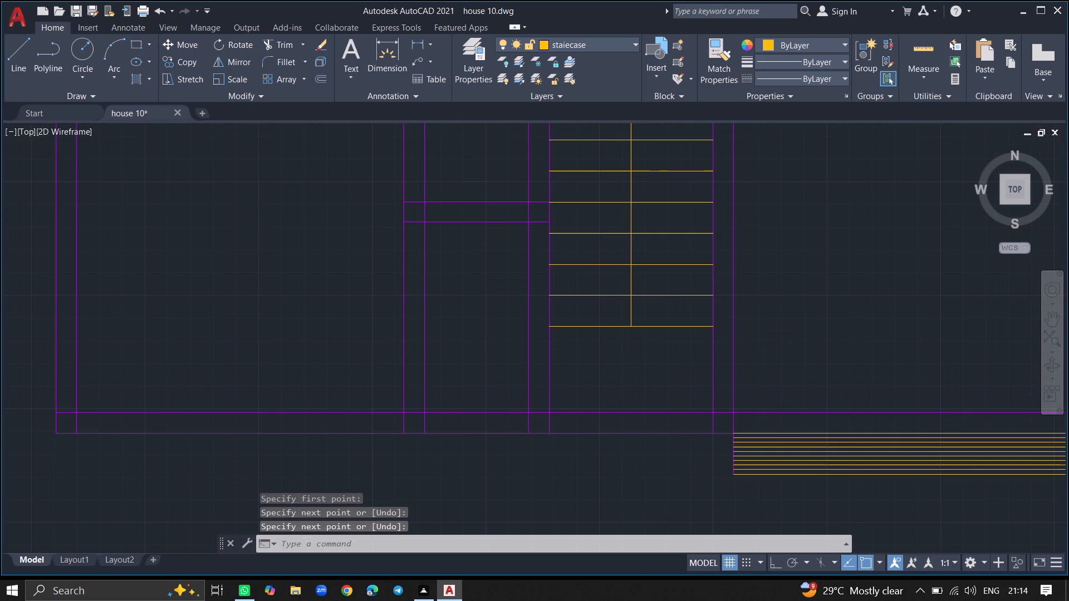
text(trim)
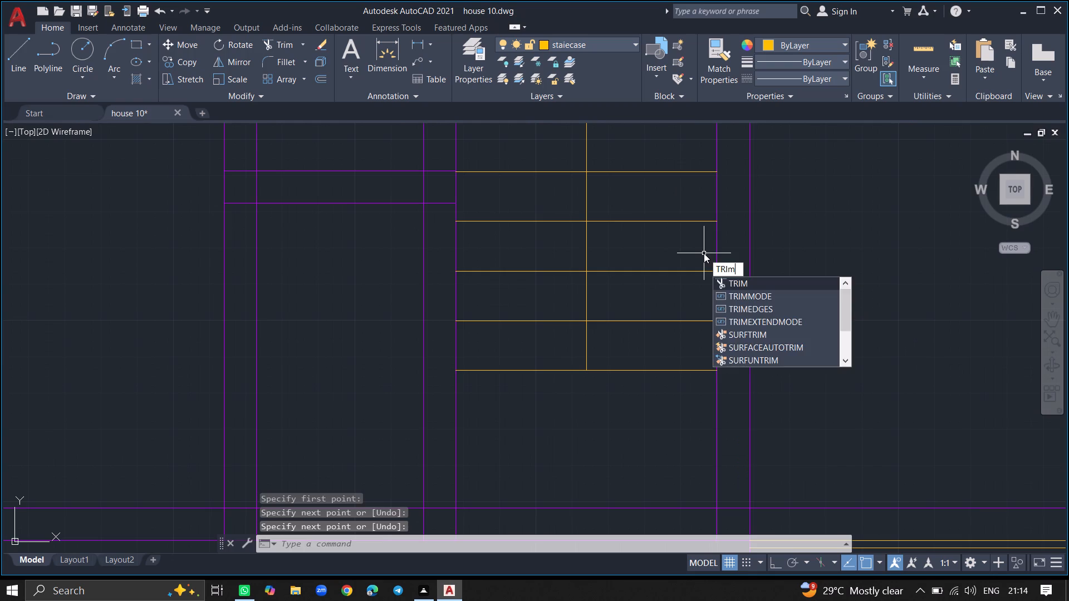
key(Return)
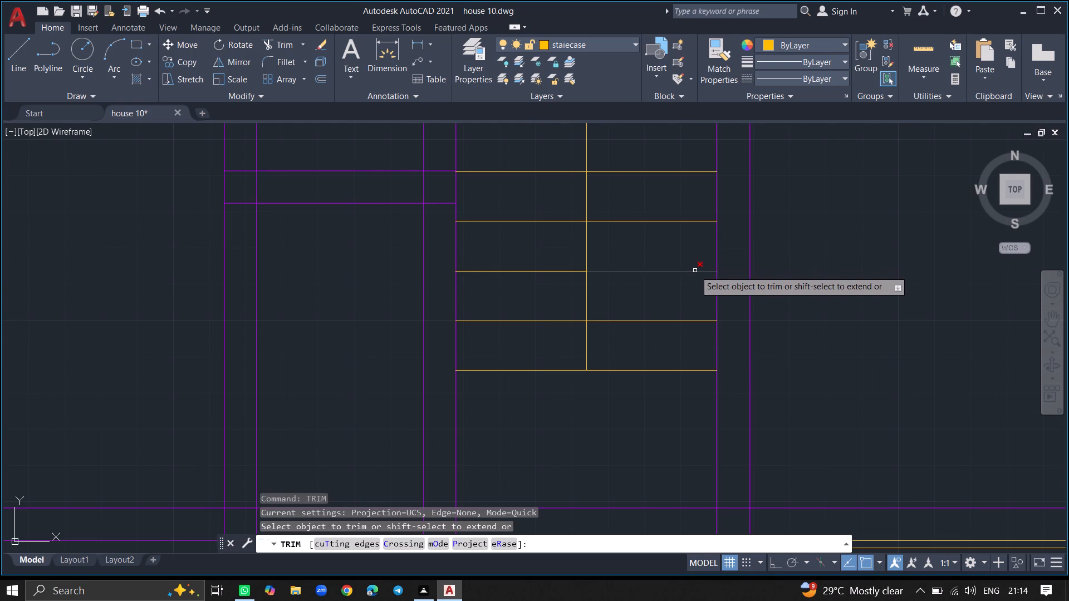
click(695, 270)
click(683, 321)
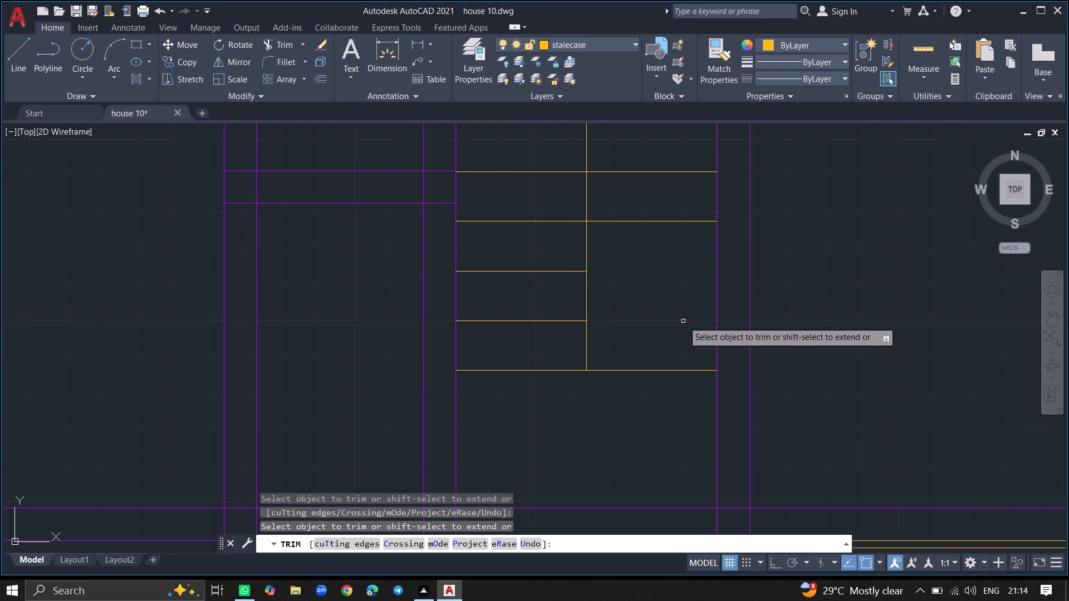
click(679, 372)
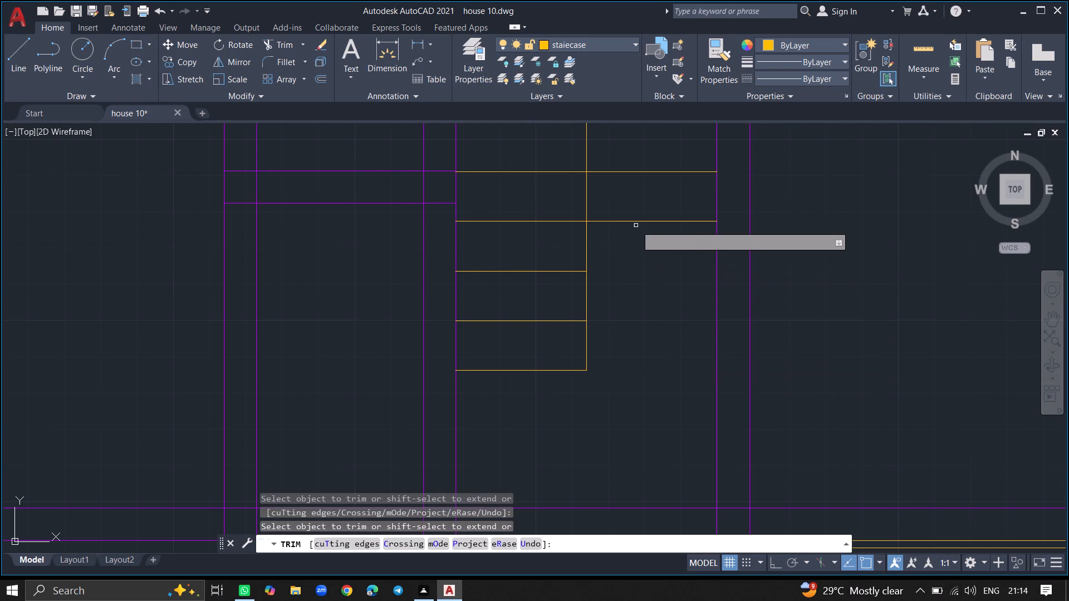
click(636, 219)
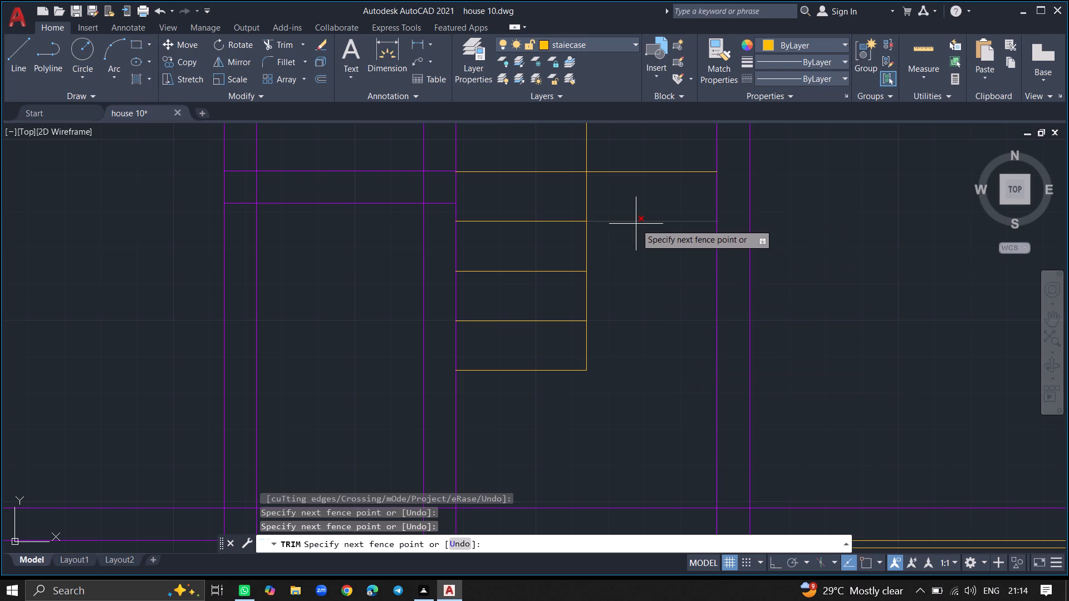
click(636, 224)
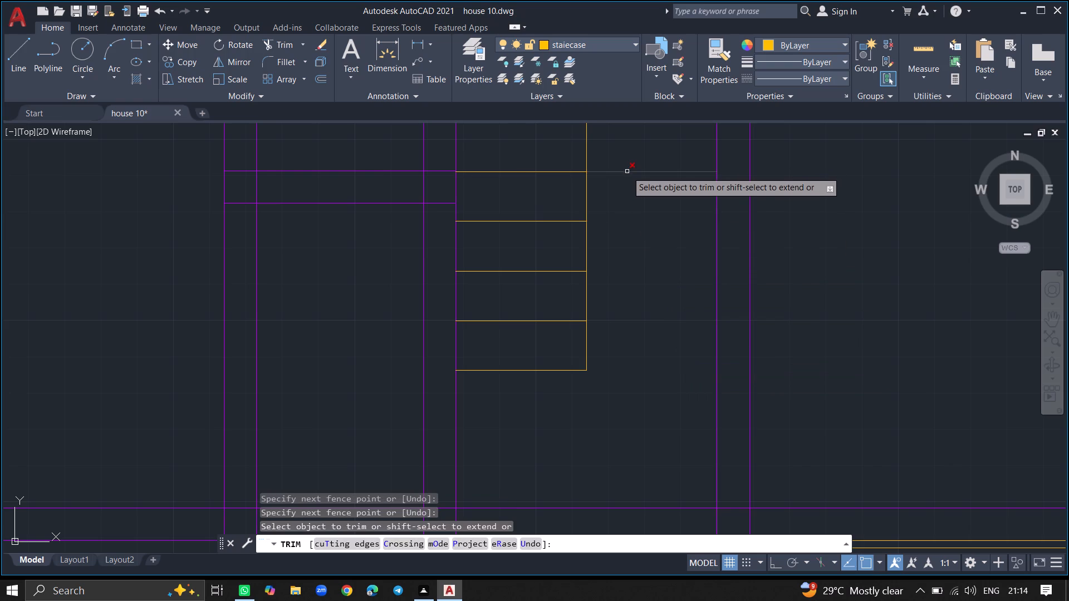
click(627, 172)
ctrl+scroll(627, 172, down, 3)
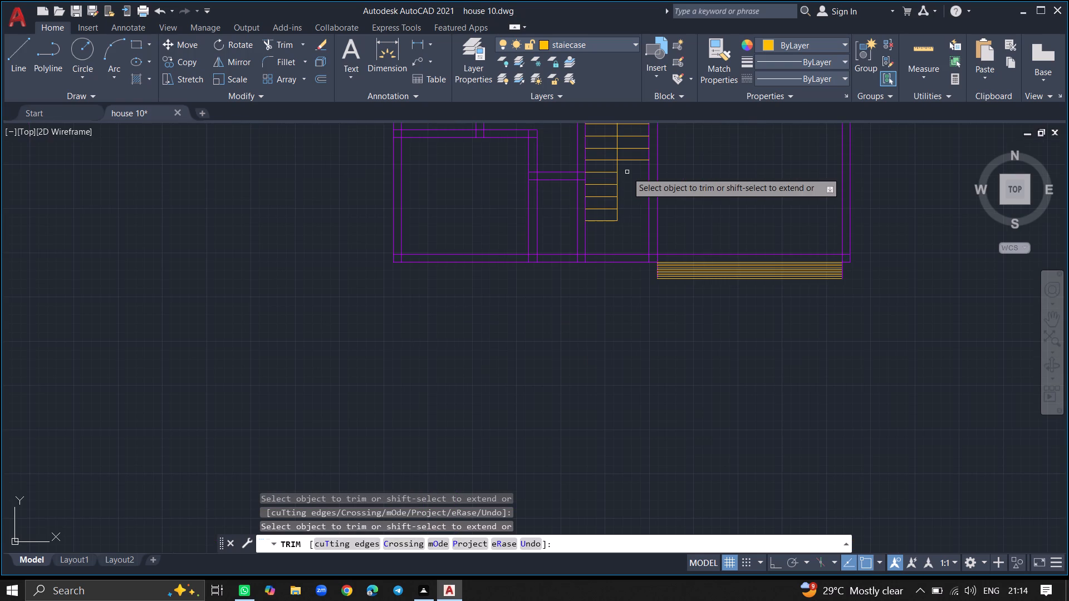
ctrl+scroll(627, 172, down, 2)
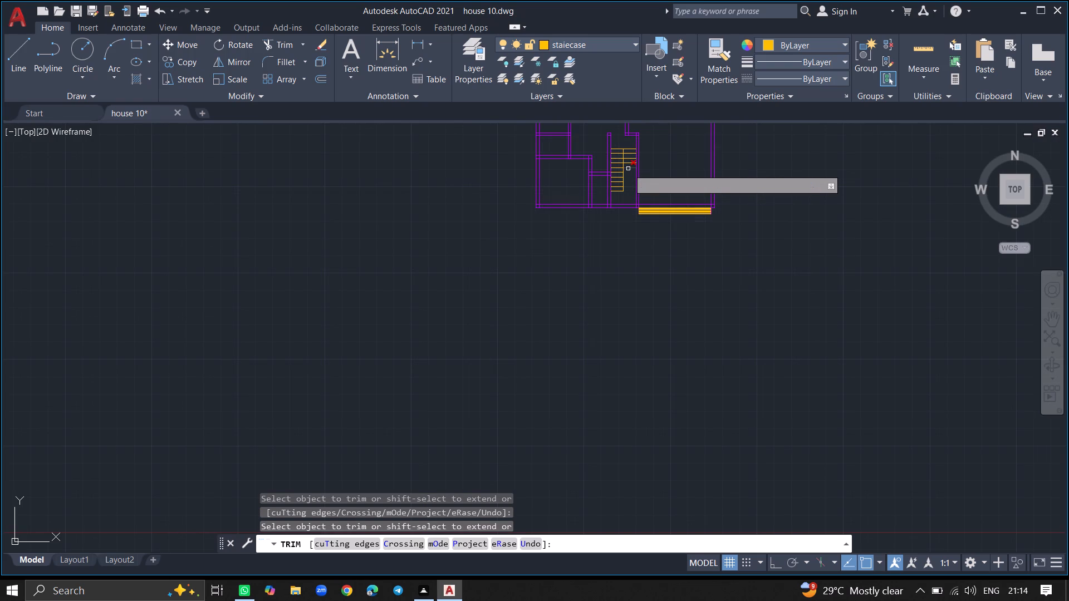
click(628, 169)
key(Return)
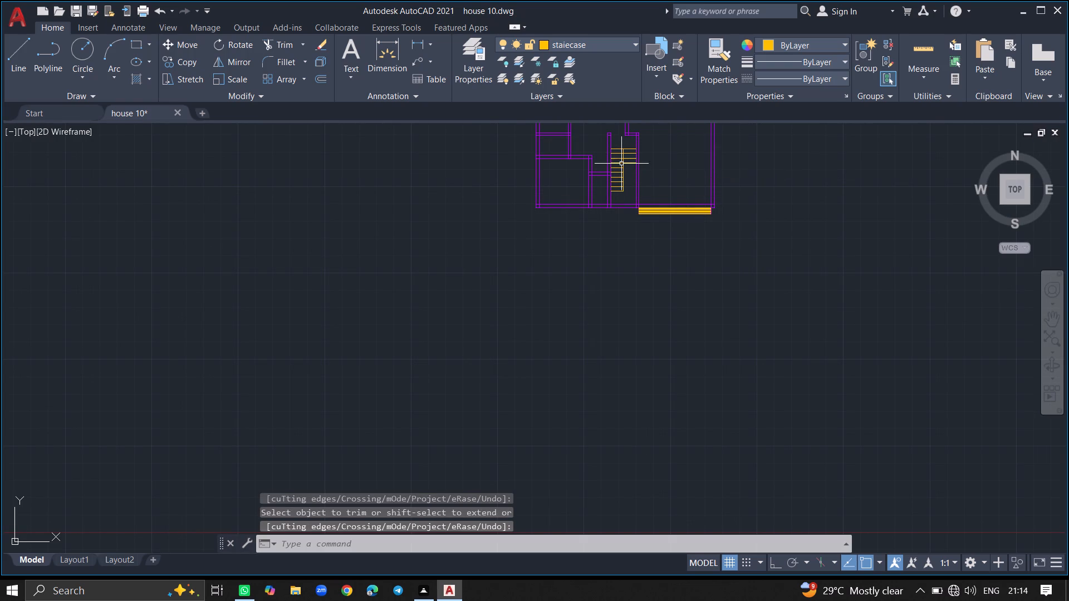
Offset the staircase's vertical centre line 2" to the east.
ctrl+scroll(621, 162, up, 3)
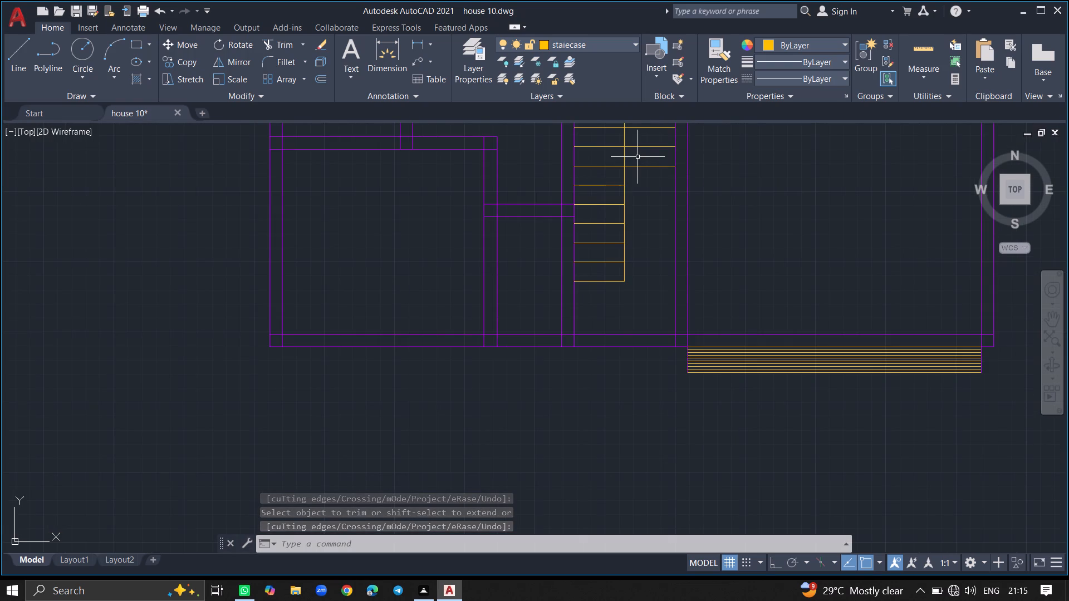
text(offset)
key(Return)
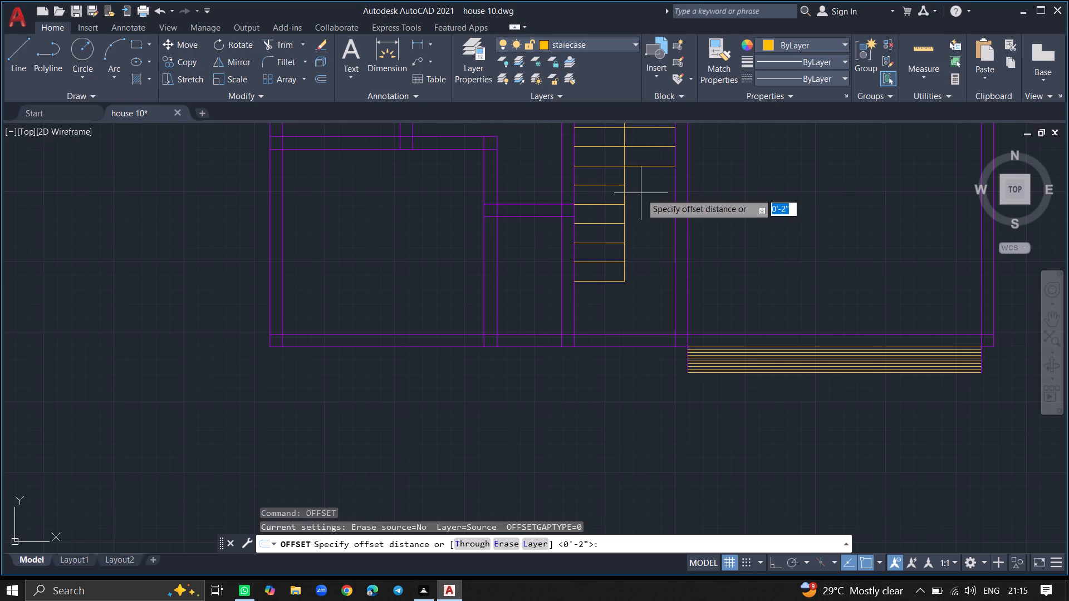
ctrl+scroll(641, 193, down, 1)
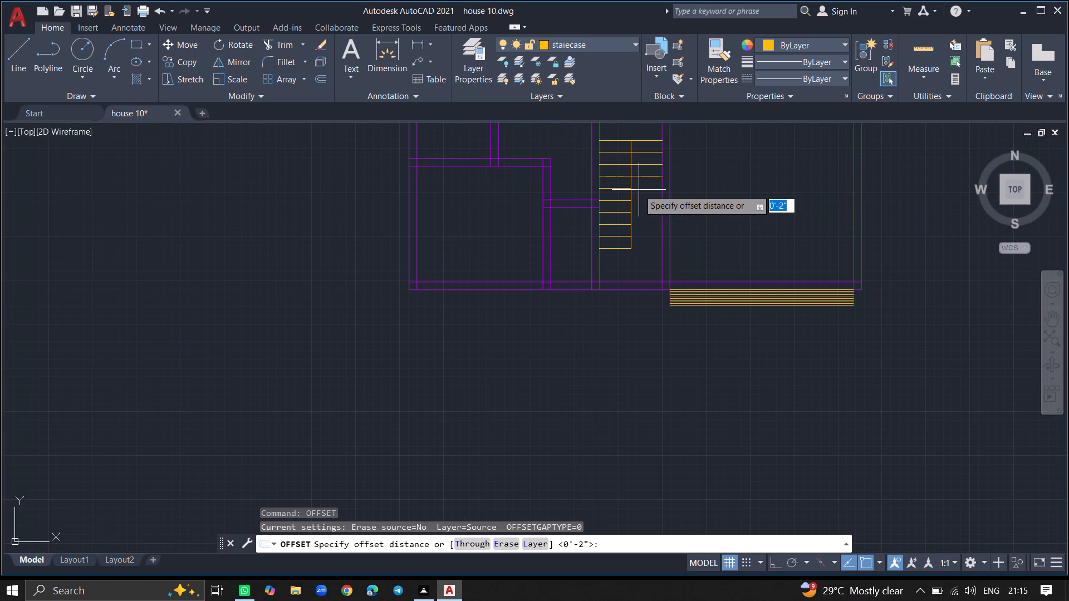
key(Return)
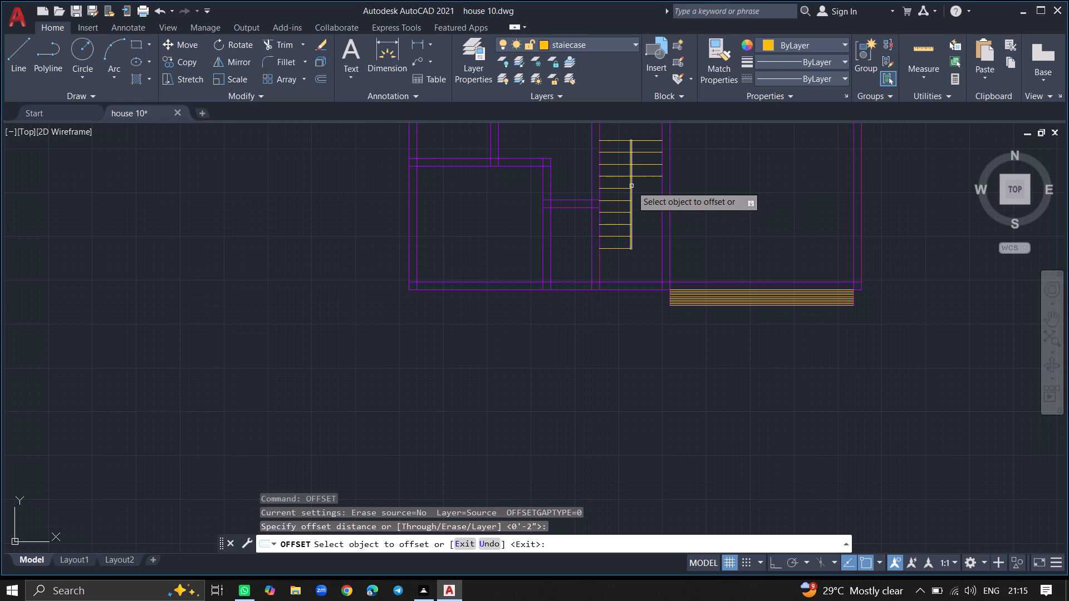
click(631, 185)
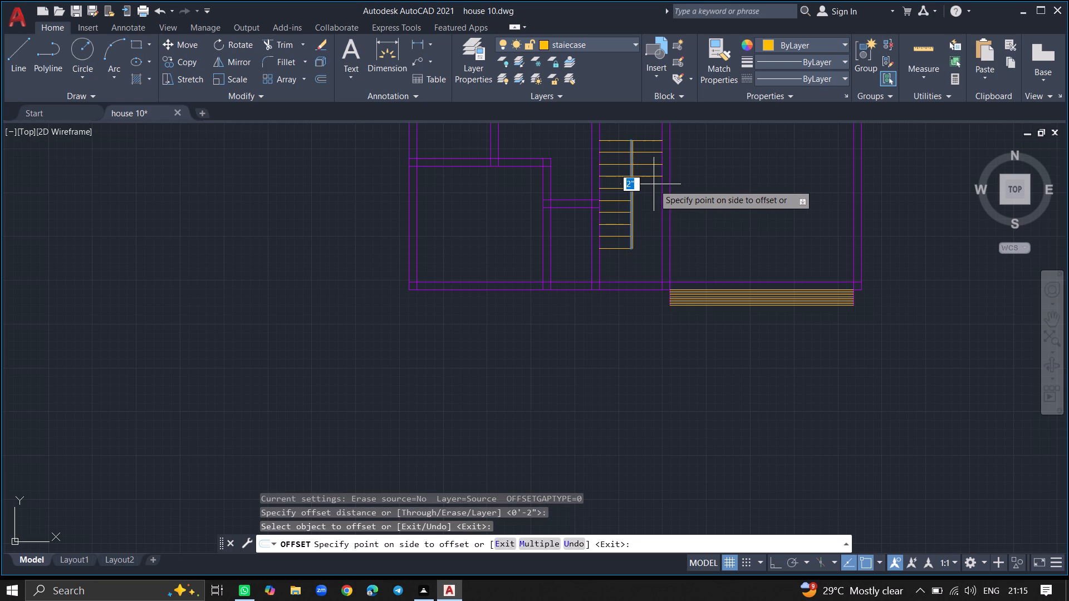
click(654, 184)
key(Return)
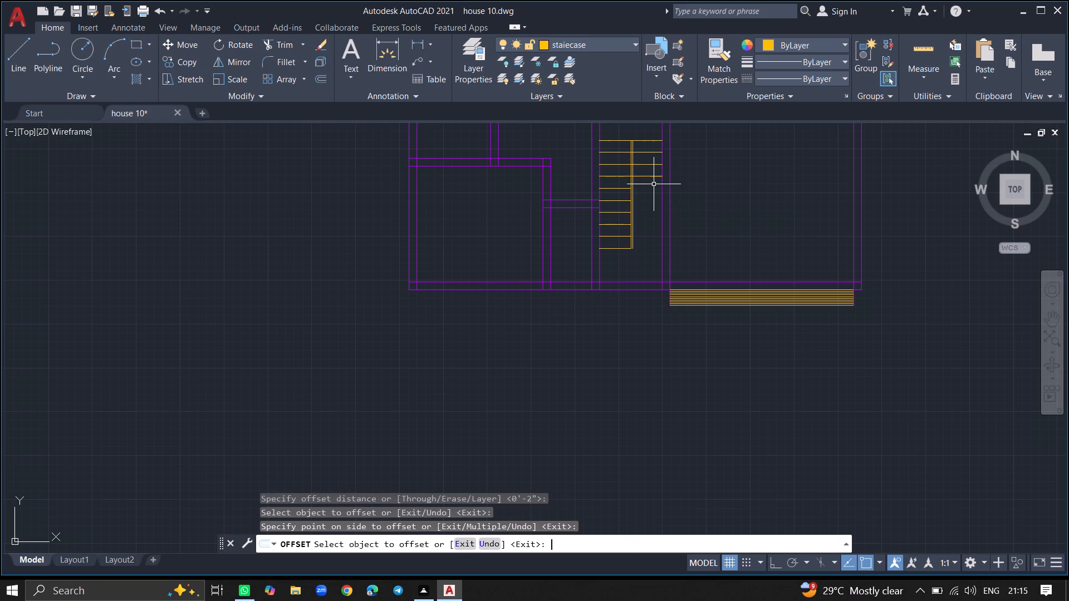
Extend the southernmost stair line east to the offset centre line.
text(ex)
key(Return)
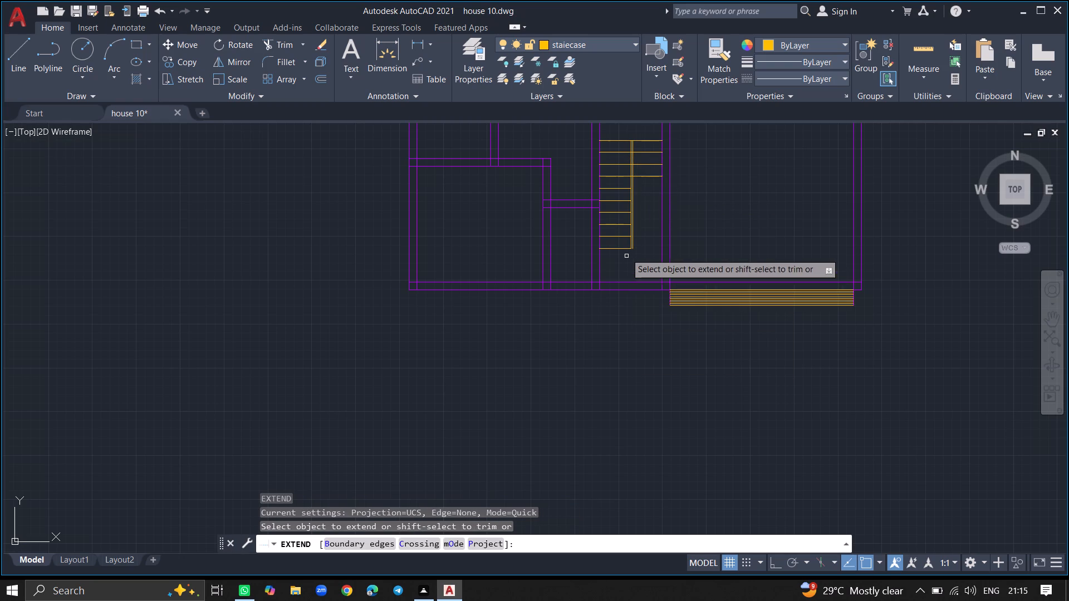
click(624, 247)
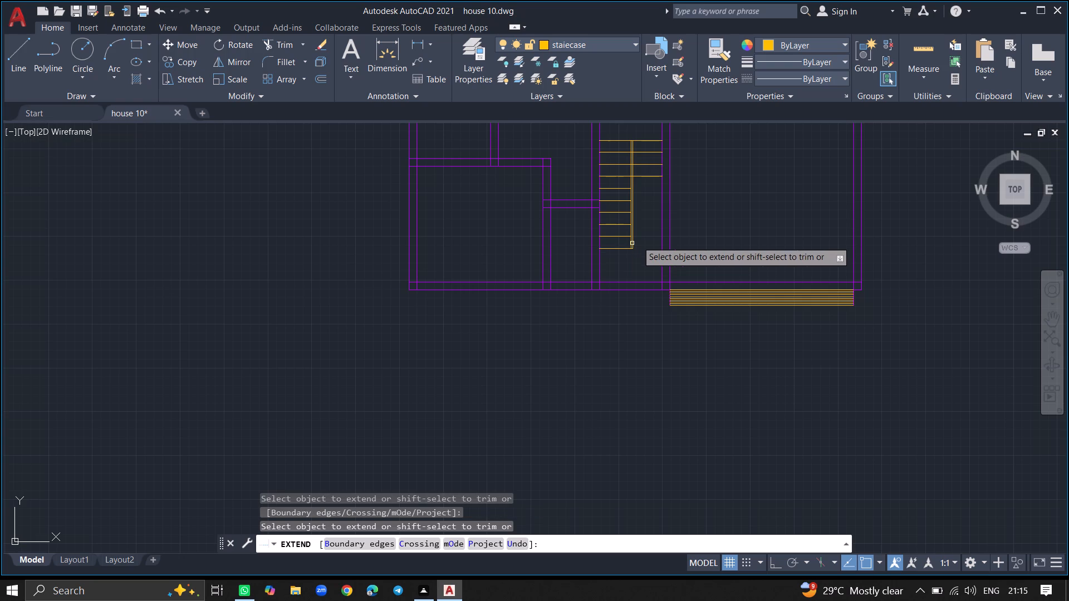
key(Return)
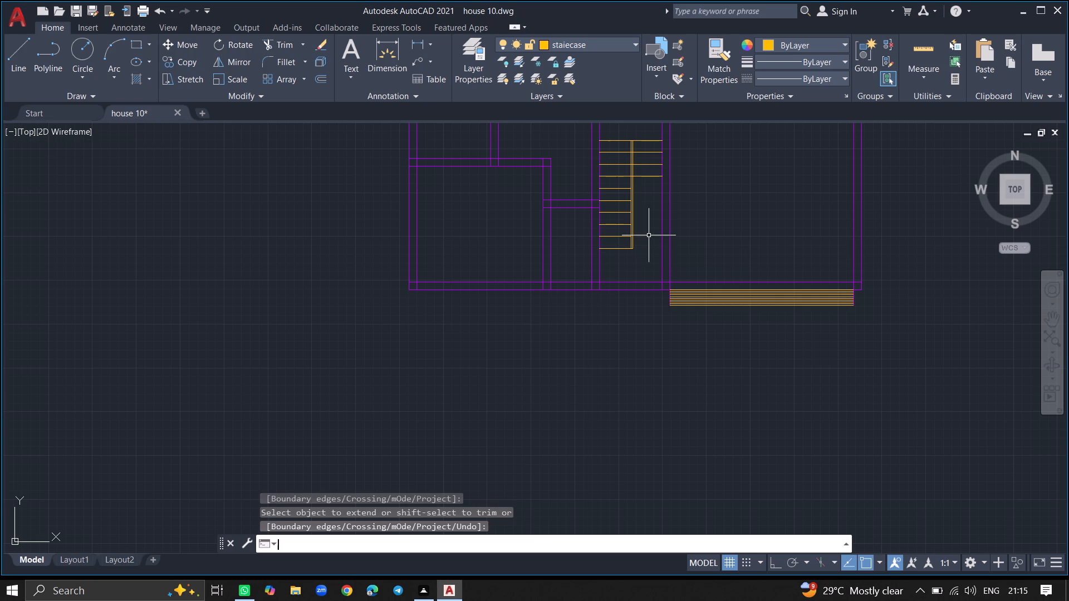
Draw a vertical line about 3'-2" long on the passage's east wall face, from its north inner corner to the northernmost stair line.
ctrl+scroll(649, 235, down, 4)
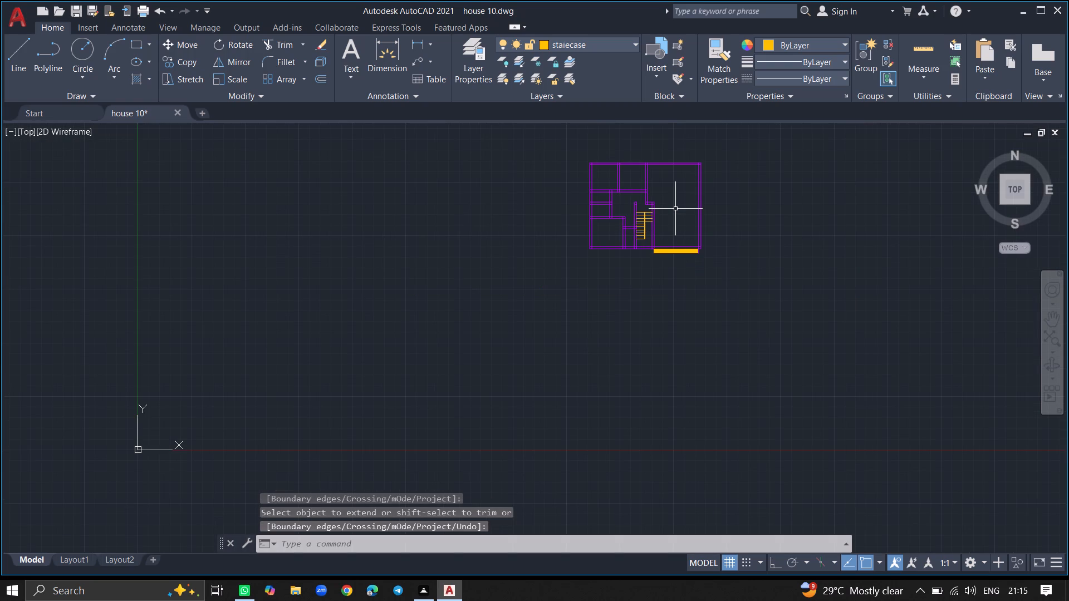
ctrl+scroll(668, 193, up, 1)
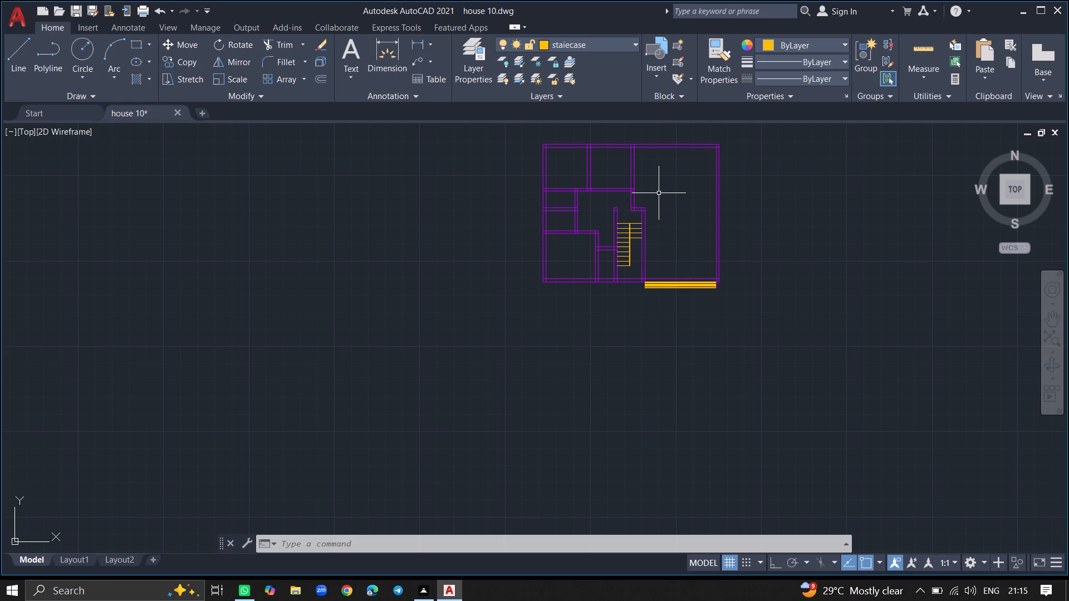
ctrl+scroll(630, 219, up, 2)
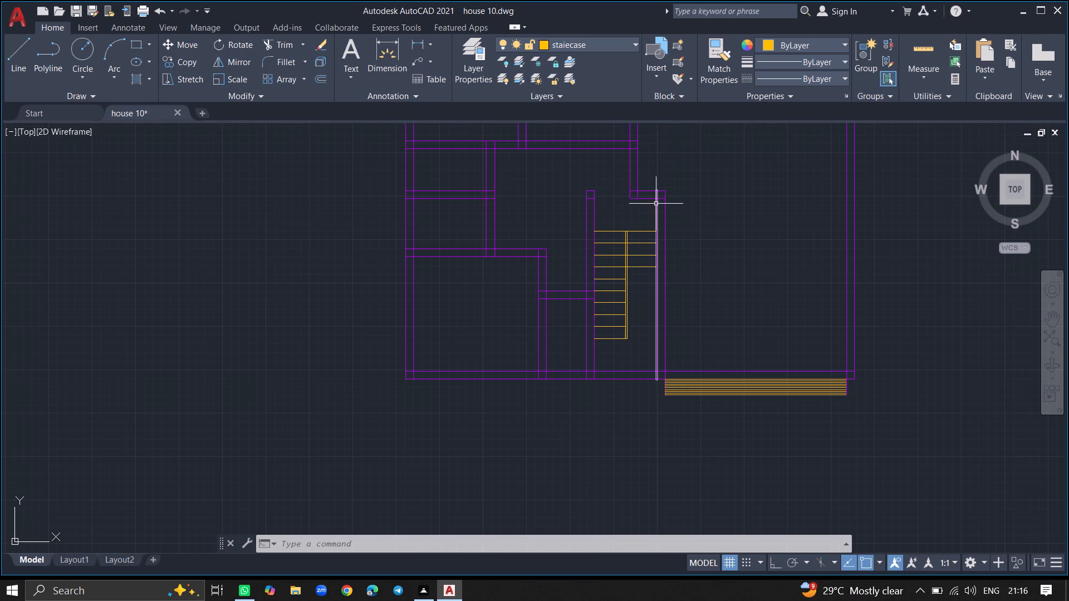
ctrl+scroll(656, 204, up, 3)
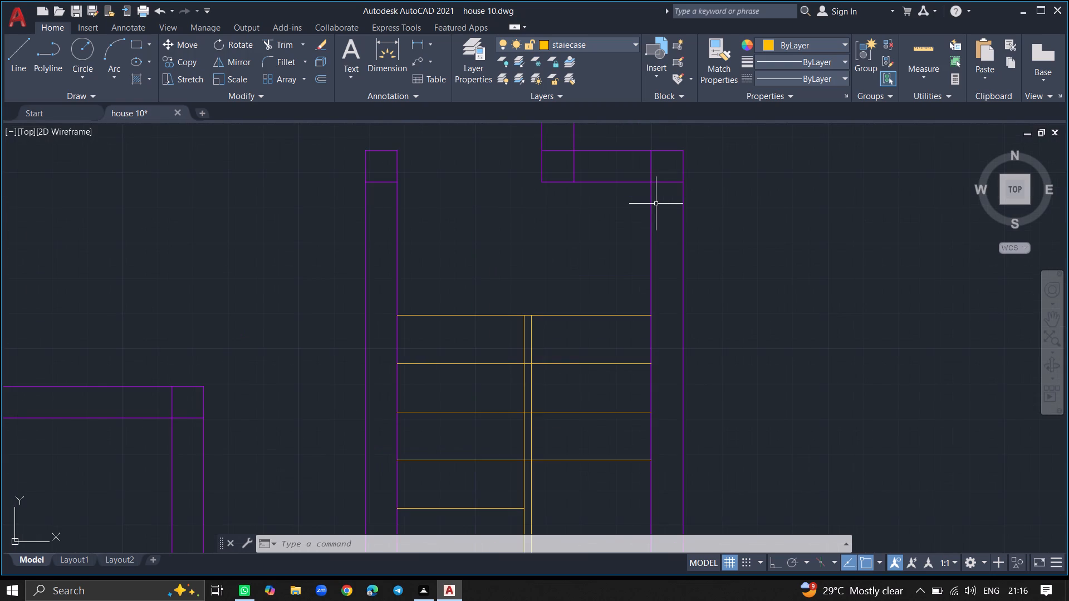
key(l)
key(Return)
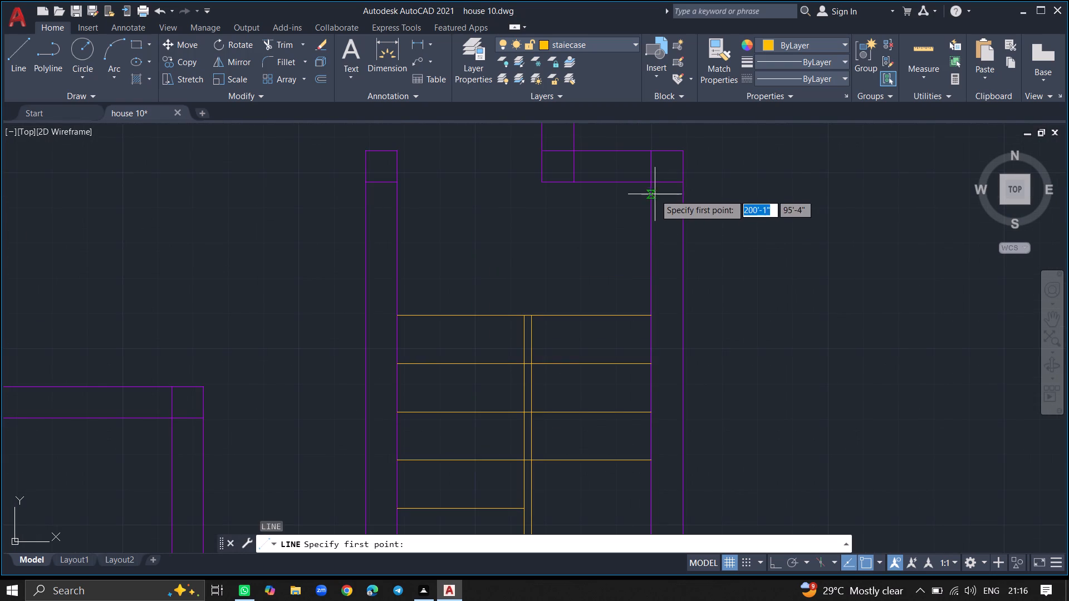
click(650, 184)
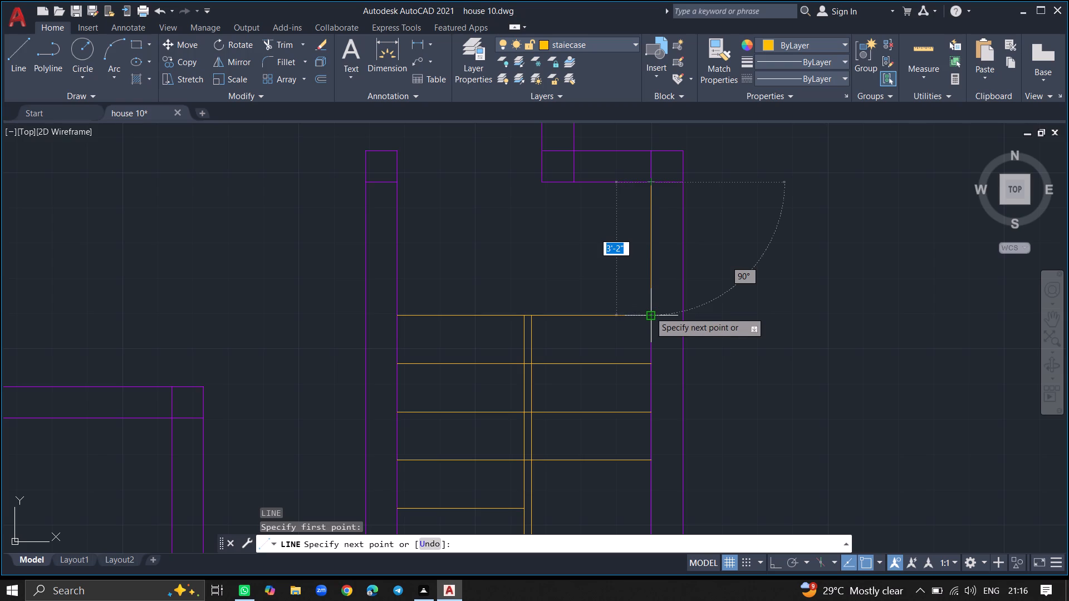
click(650, 312)
key(Return)
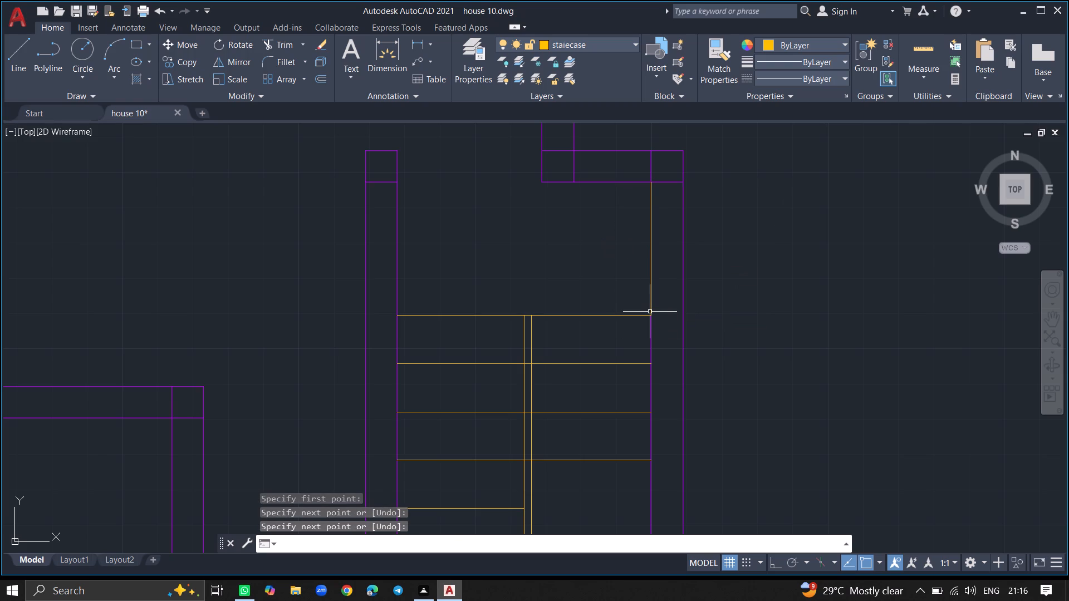
Offset the new wall-face line 4.5" east twice in succession, across the thickness of the passage's east wall.
click(650, 286)
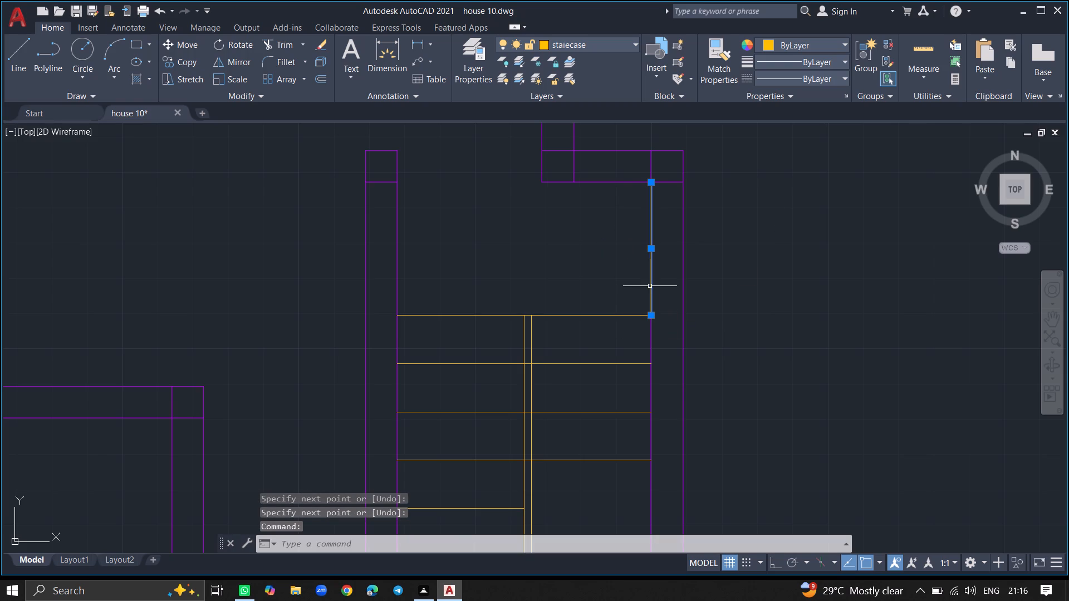
text(offset)
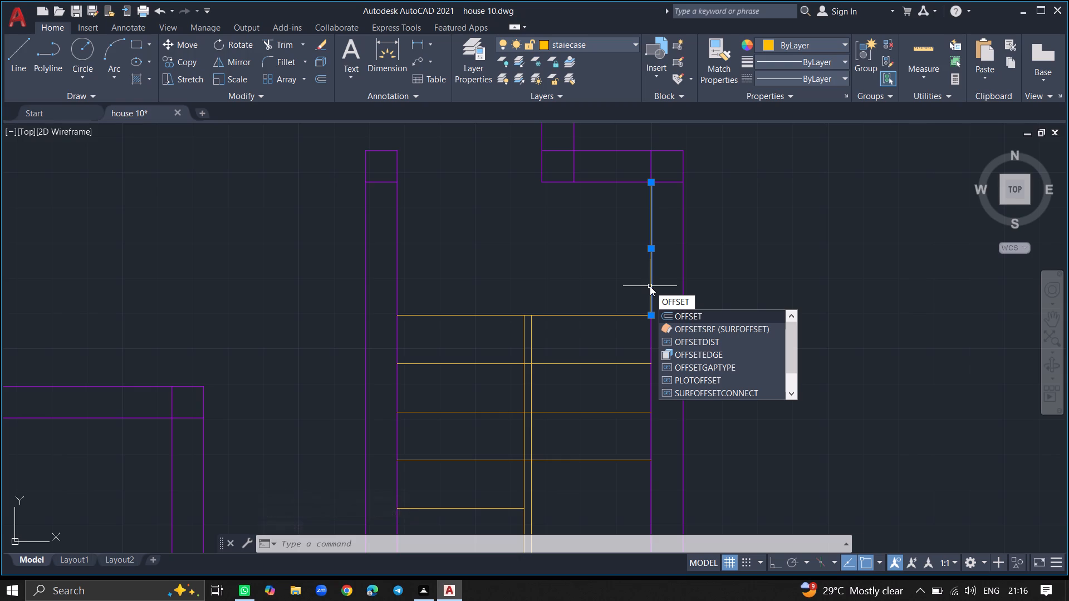
key(Return)
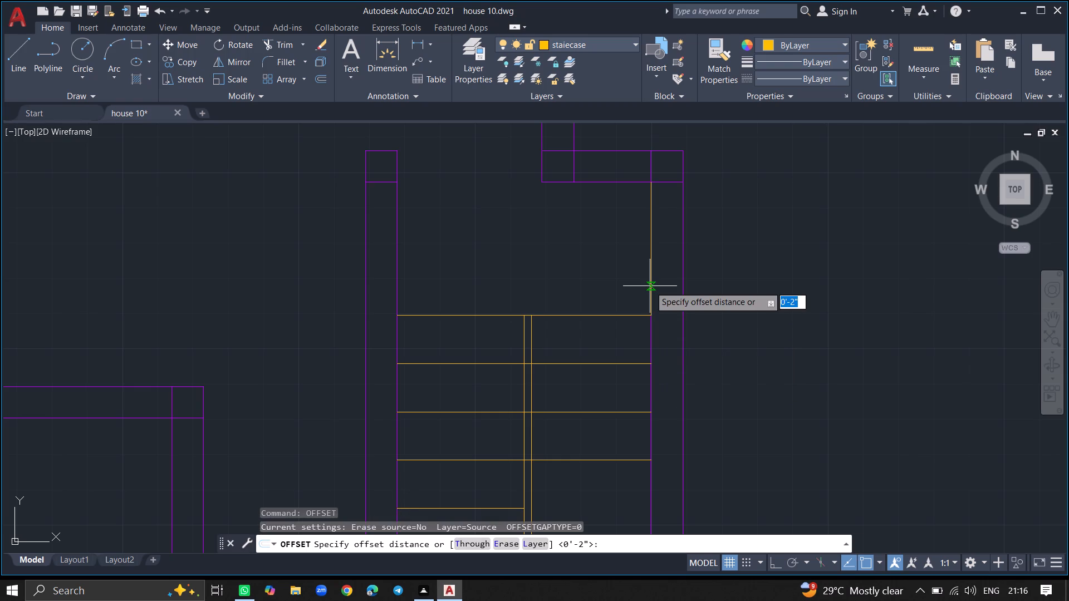
text(4.5)
key(shift+quotedbl)
key(Return)
click(673, 287)
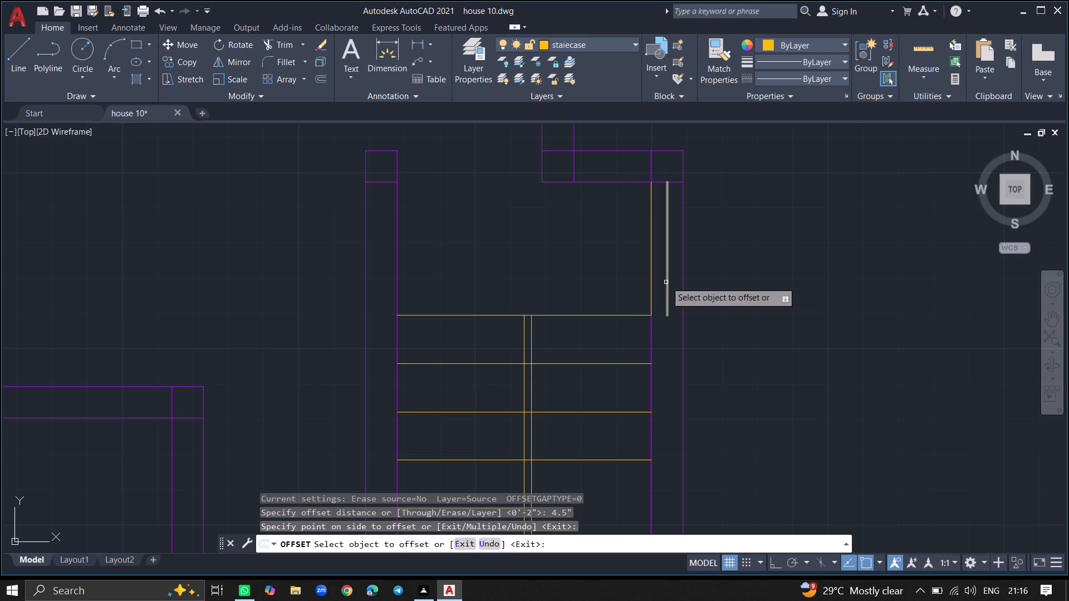
click(666, 282)
click(695, 285)
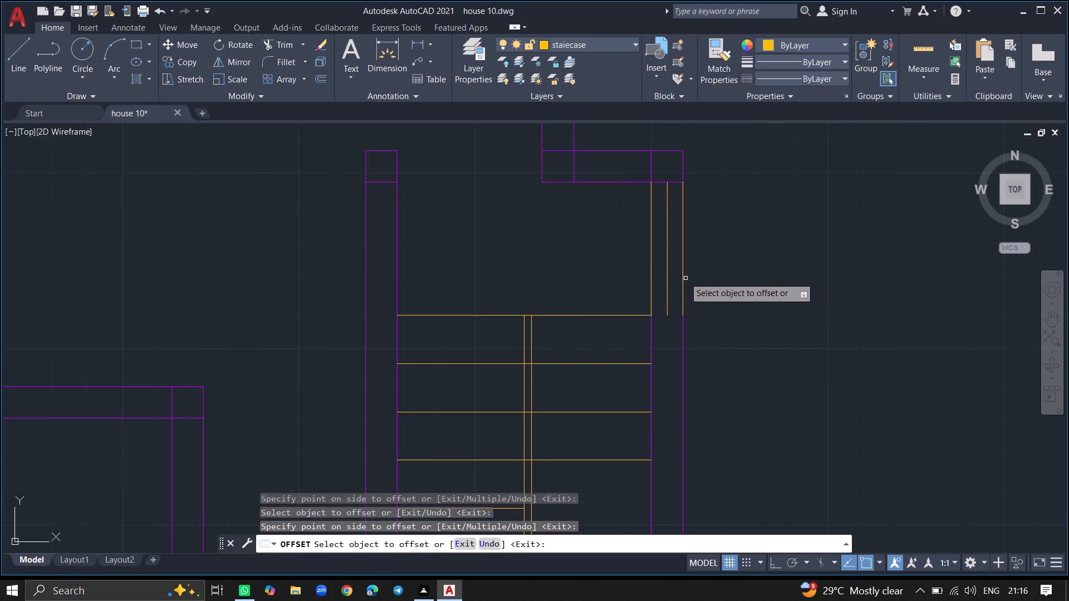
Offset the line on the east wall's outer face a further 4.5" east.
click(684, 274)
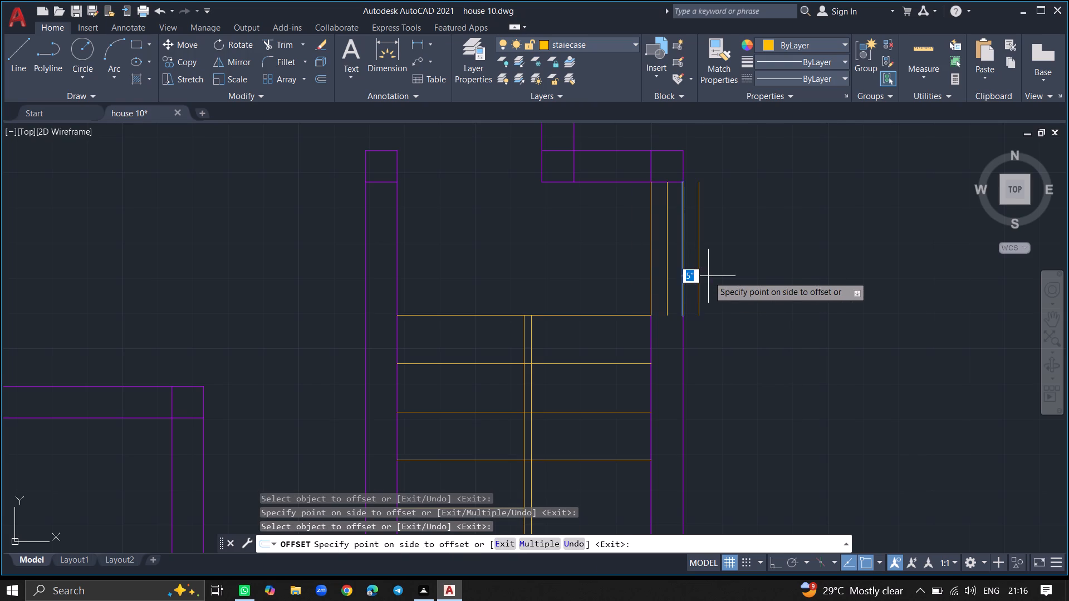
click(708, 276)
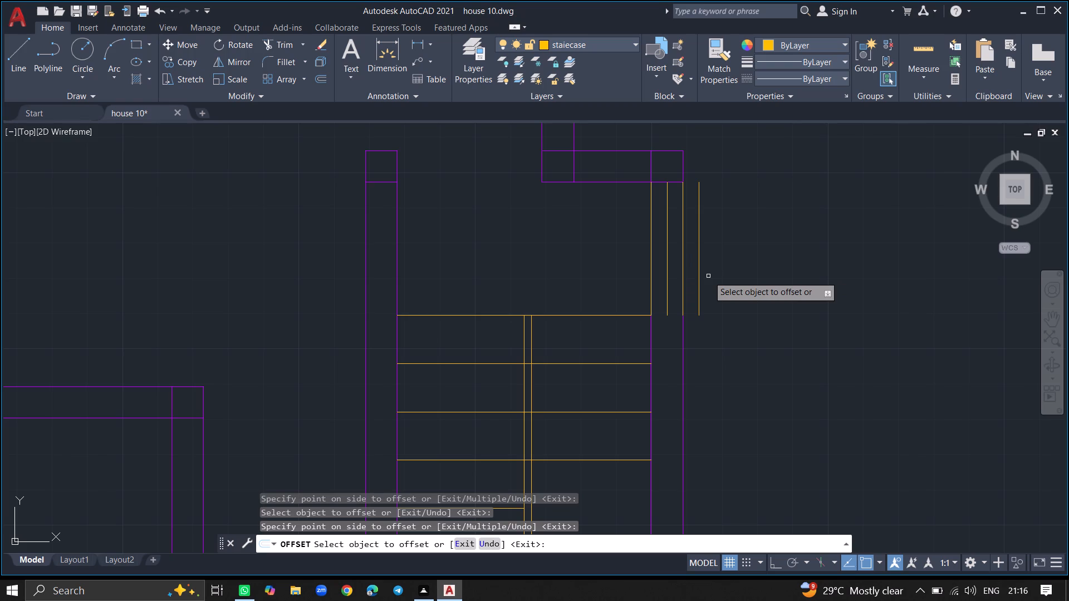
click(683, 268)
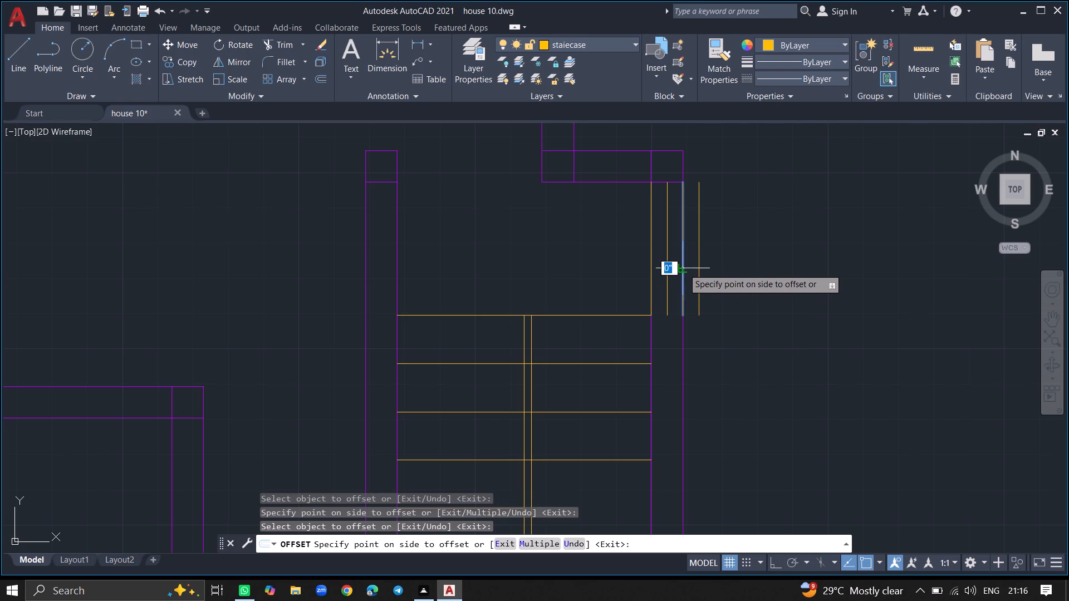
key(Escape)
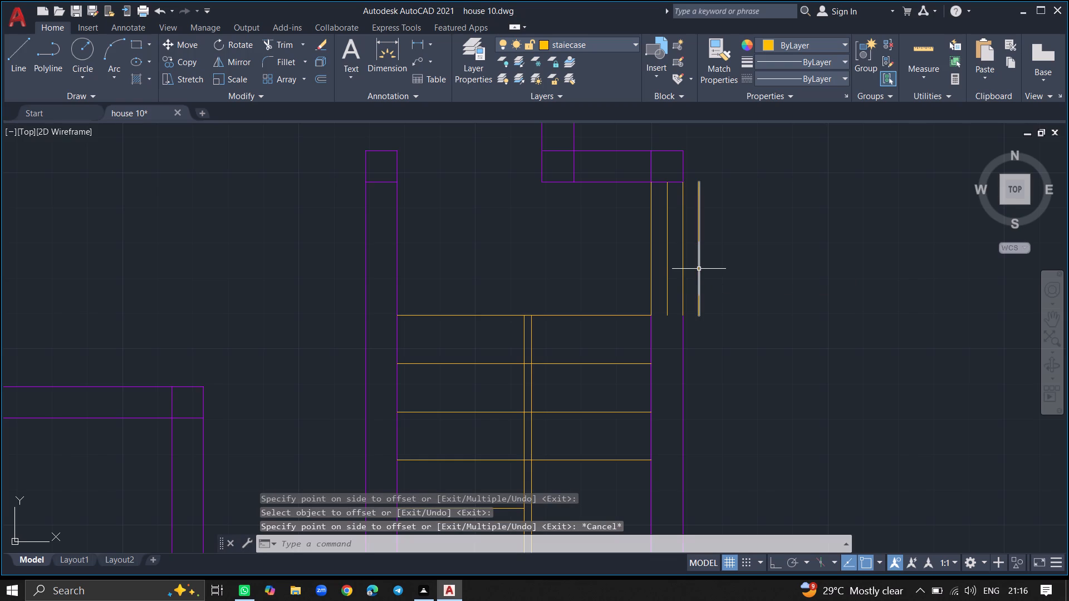
Delete the easternmost offset line and the two short lines on the east wall's faces, keeping the one in the wall's middle.
click(699, 269)
click(684, 264)
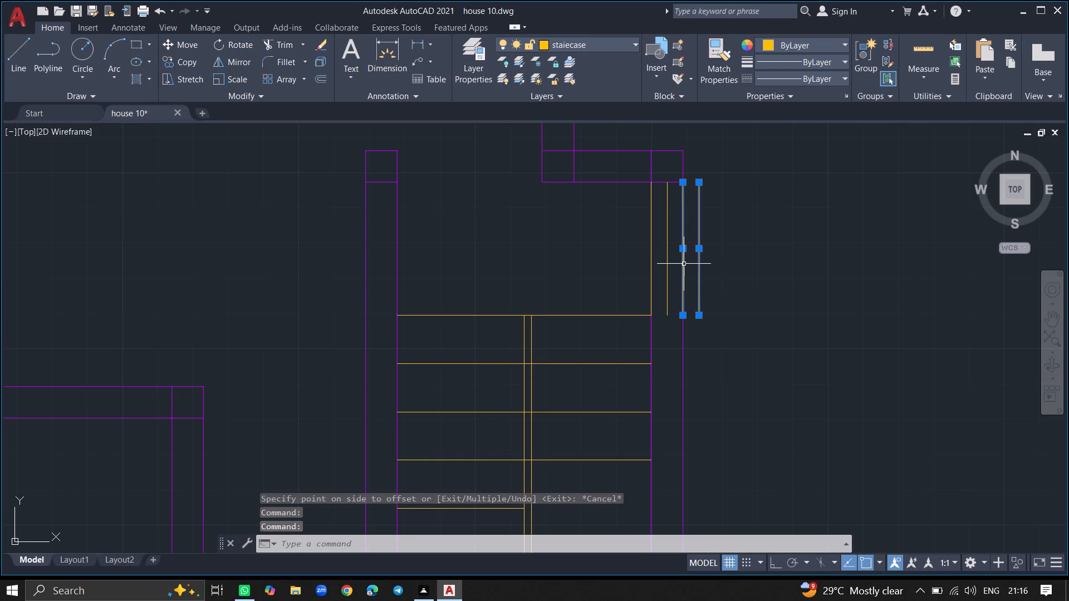
click(653, 248)
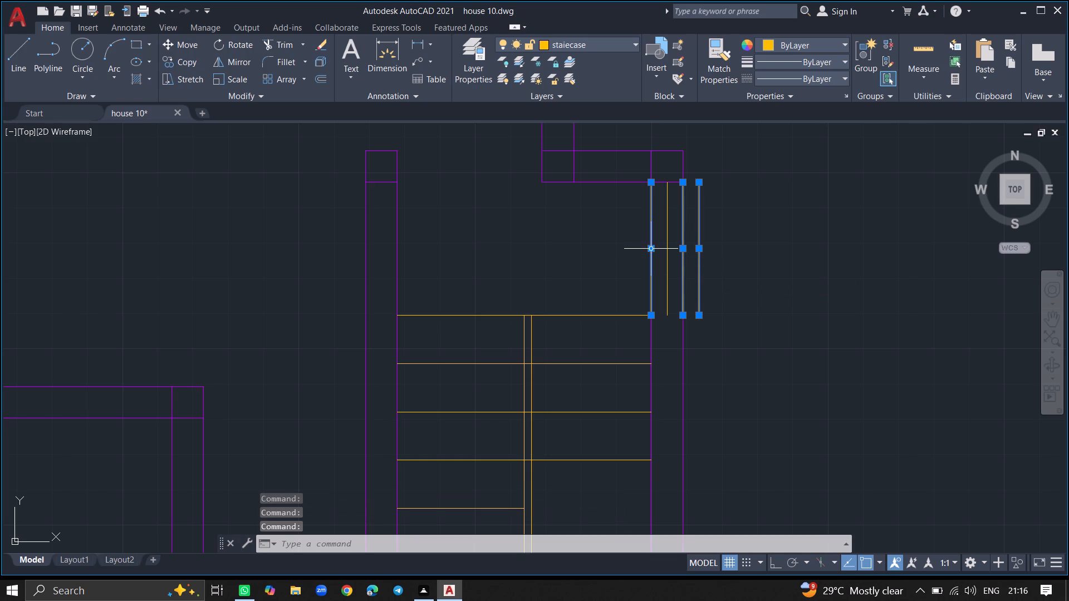
key(Delete)
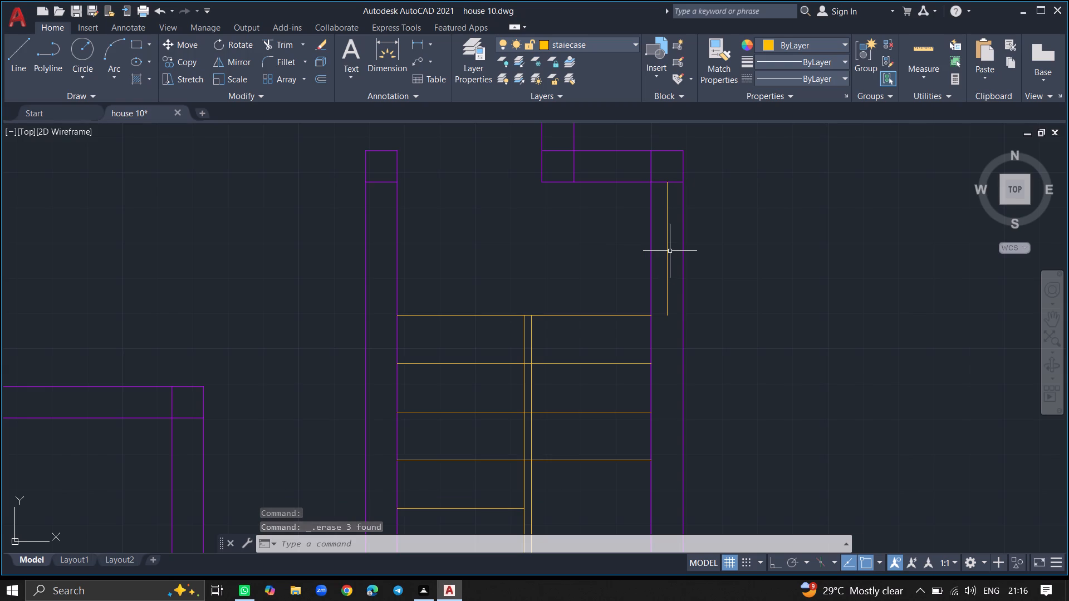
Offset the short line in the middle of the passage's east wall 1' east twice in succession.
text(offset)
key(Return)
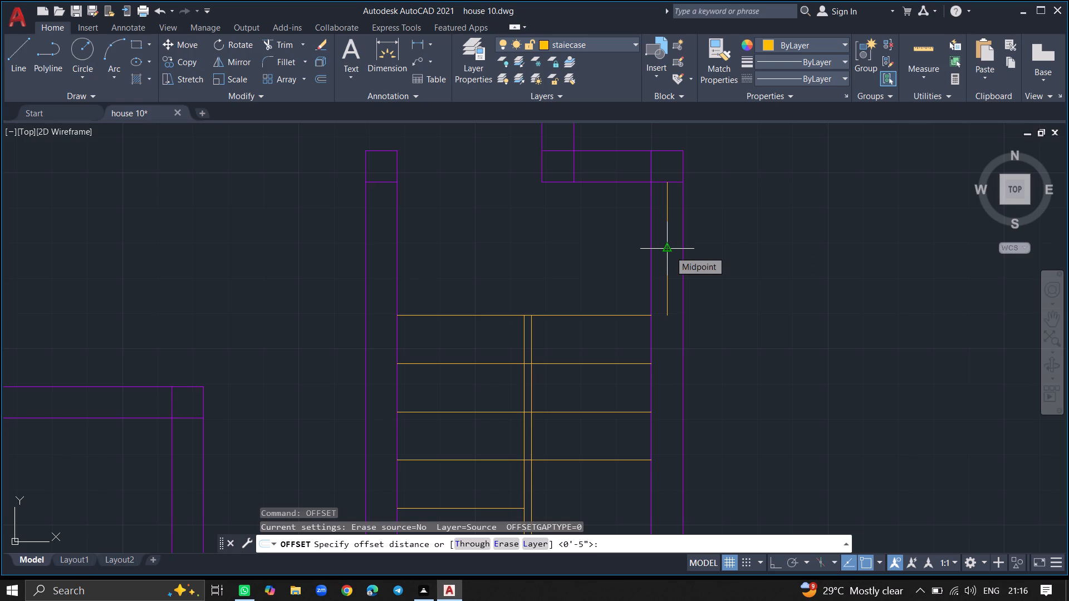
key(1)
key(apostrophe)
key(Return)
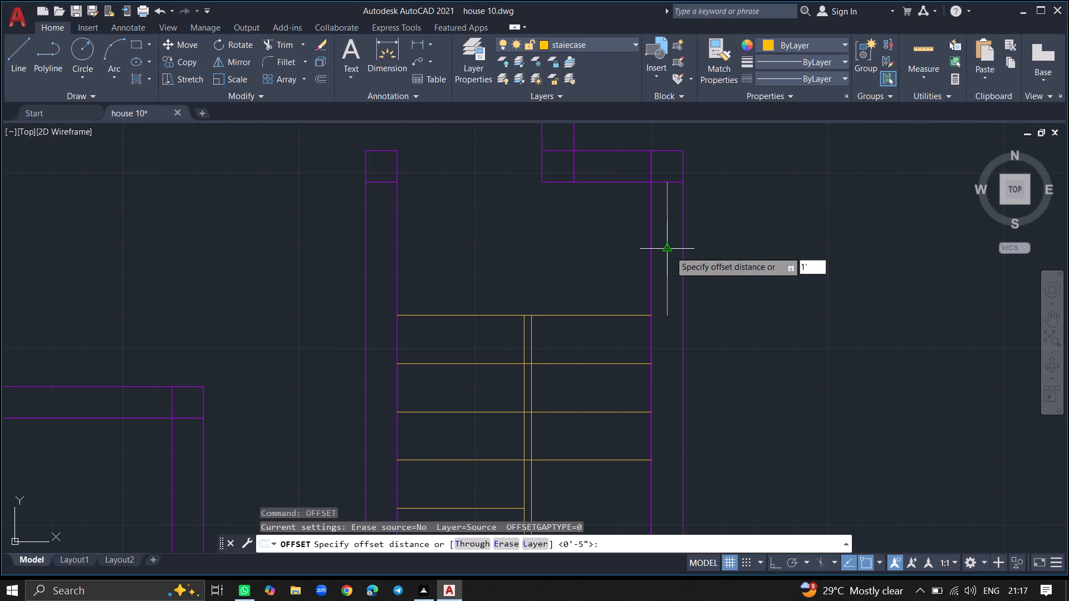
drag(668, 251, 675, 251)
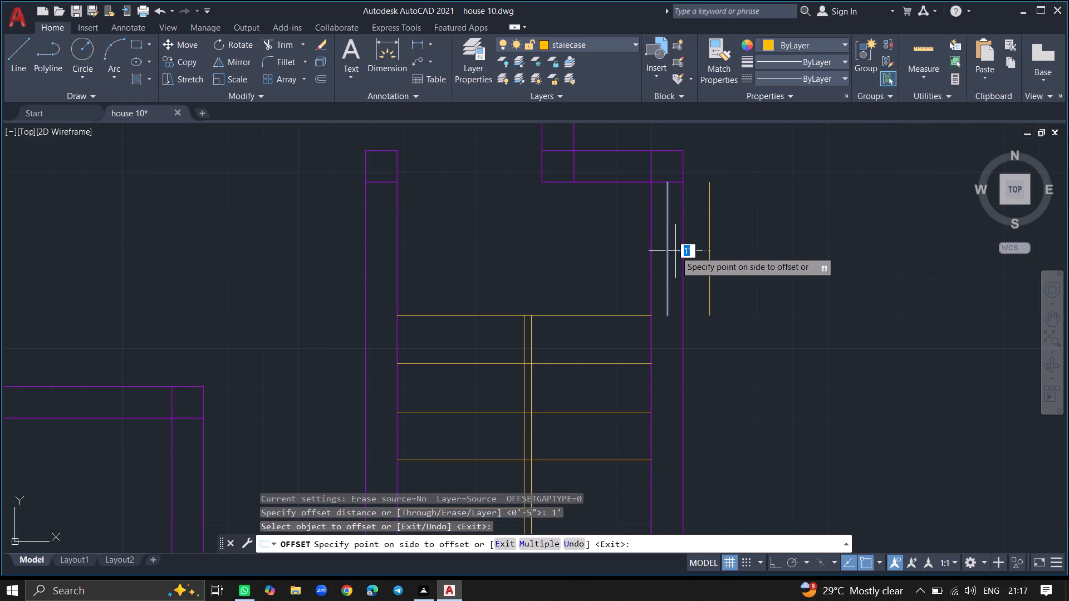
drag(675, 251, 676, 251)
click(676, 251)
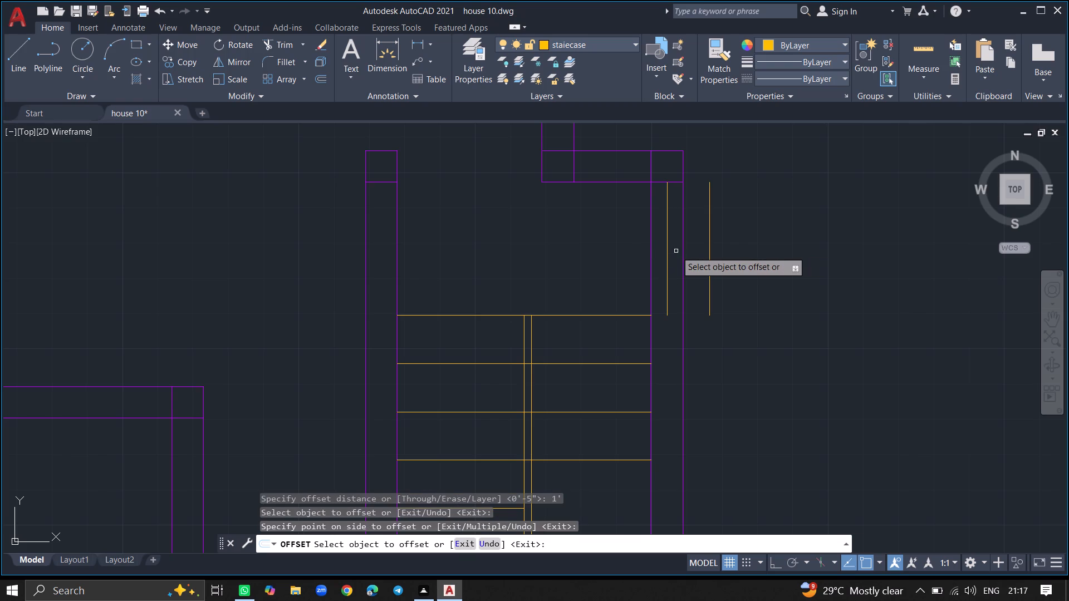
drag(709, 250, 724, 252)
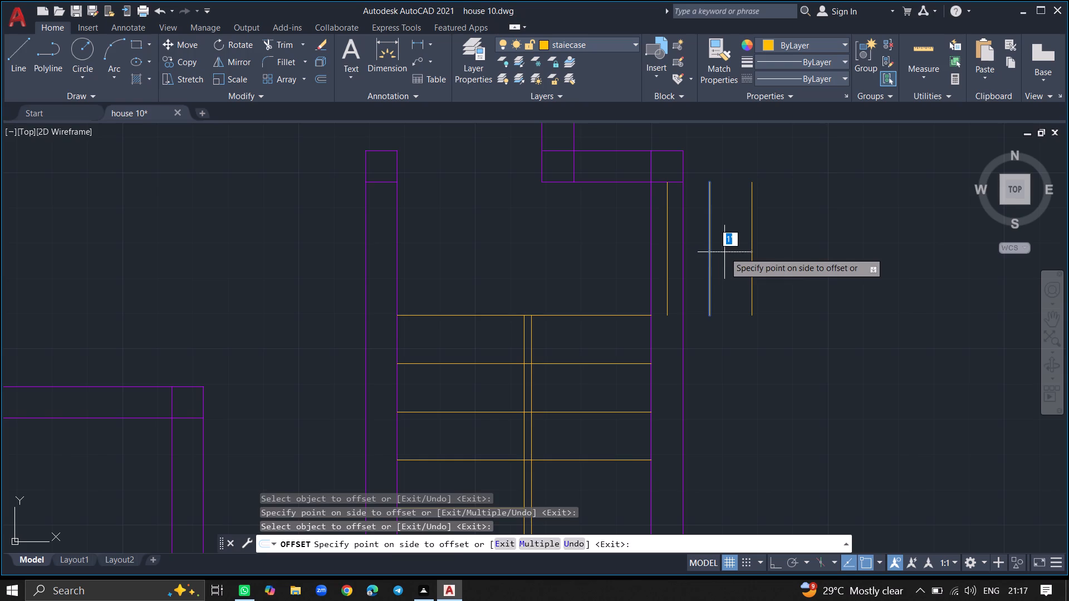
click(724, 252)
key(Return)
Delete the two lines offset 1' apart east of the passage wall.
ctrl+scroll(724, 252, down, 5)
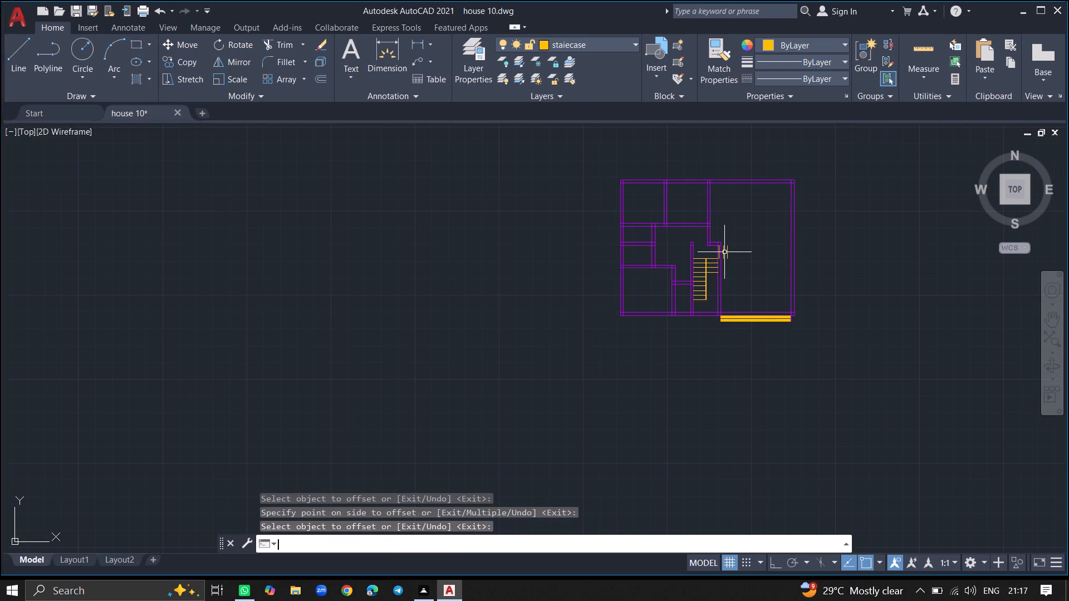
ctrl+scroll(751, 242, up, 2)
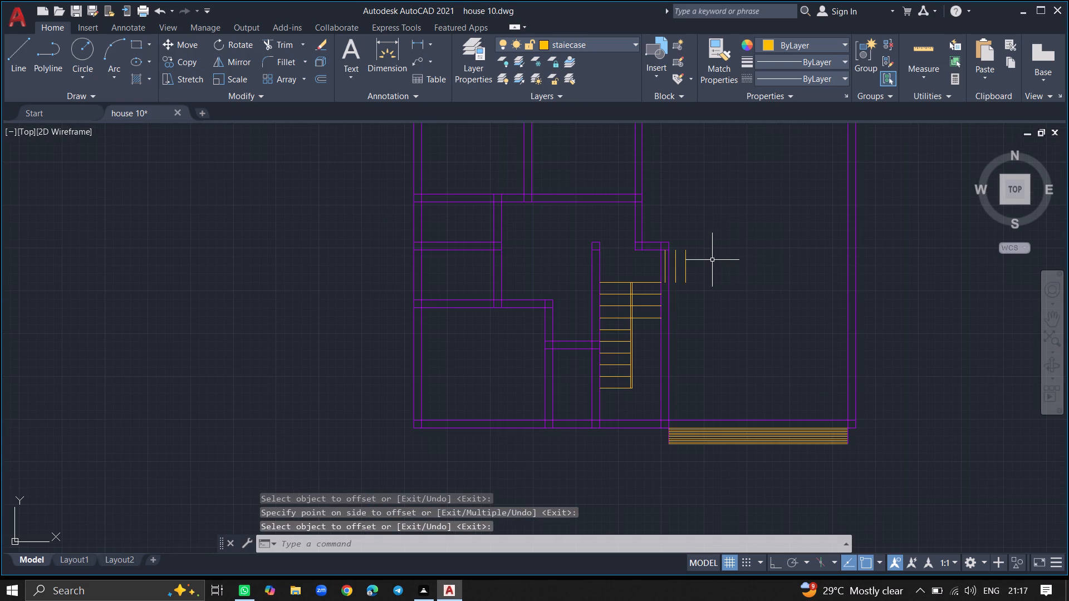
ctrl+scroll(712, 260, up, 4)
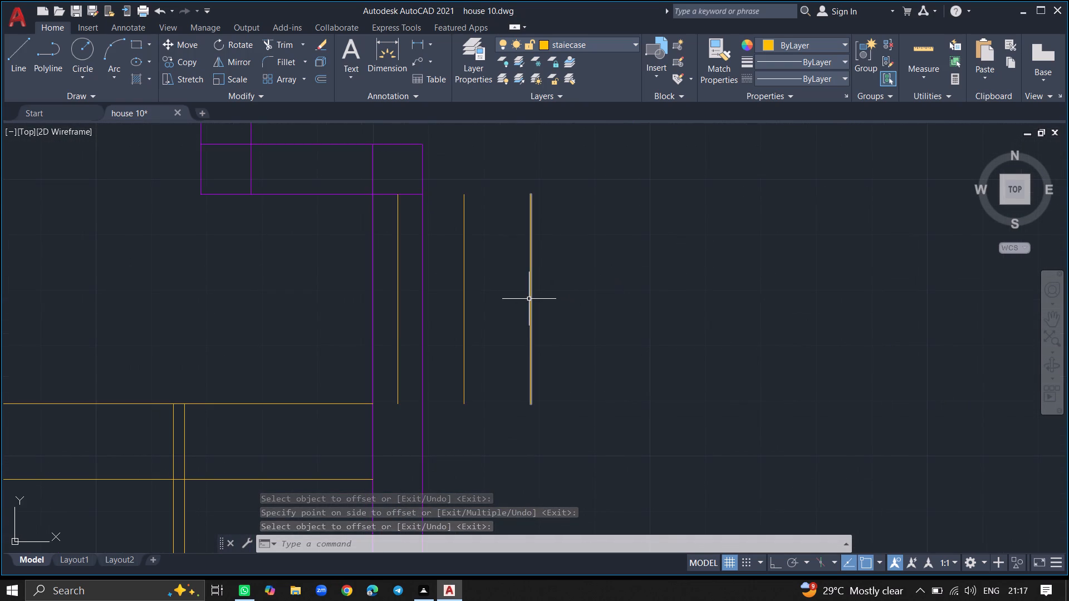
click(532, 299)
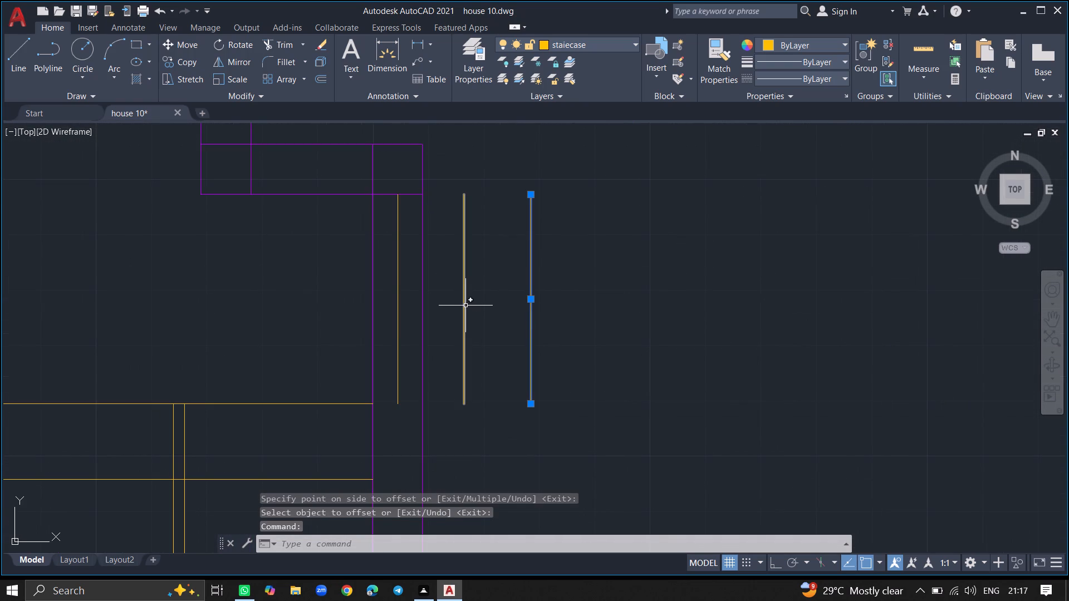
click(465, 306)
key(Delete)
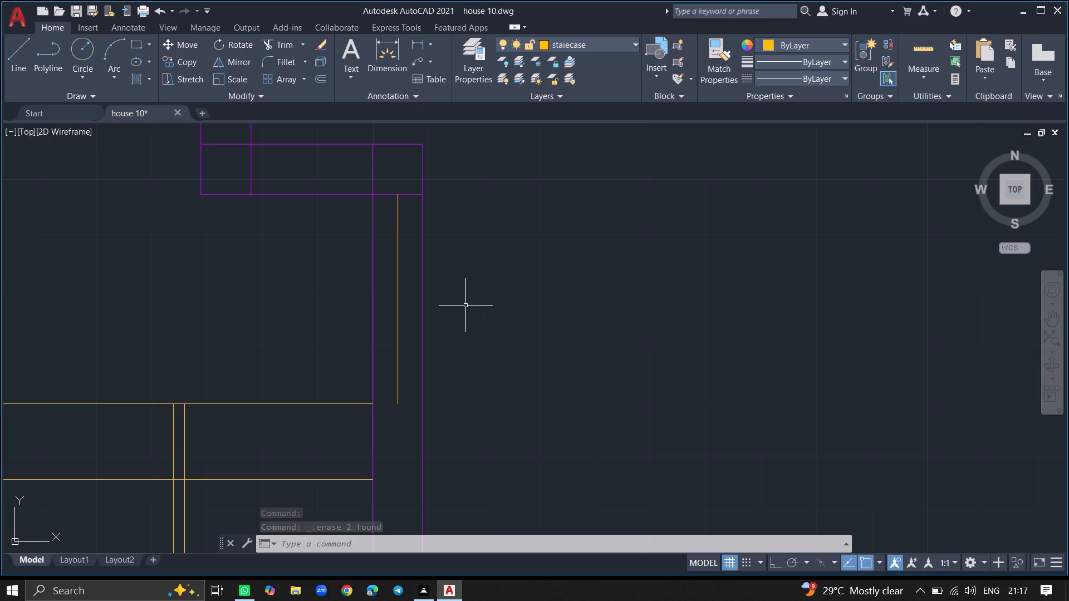
Offset the short line in the middle of the passage's east wall 7" east twice in succession.
text(offset)
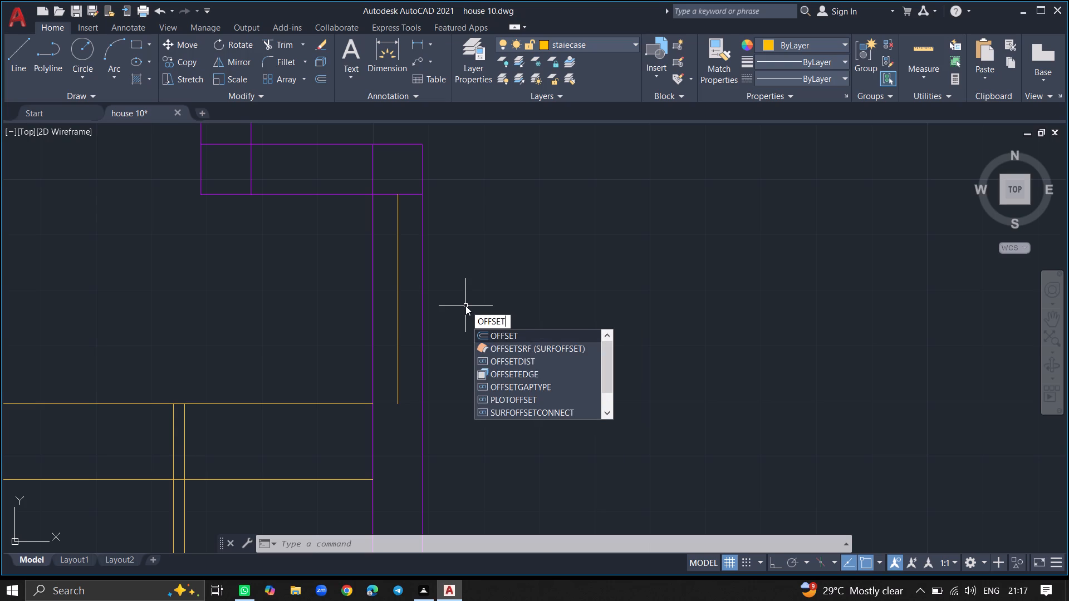
key(Return)
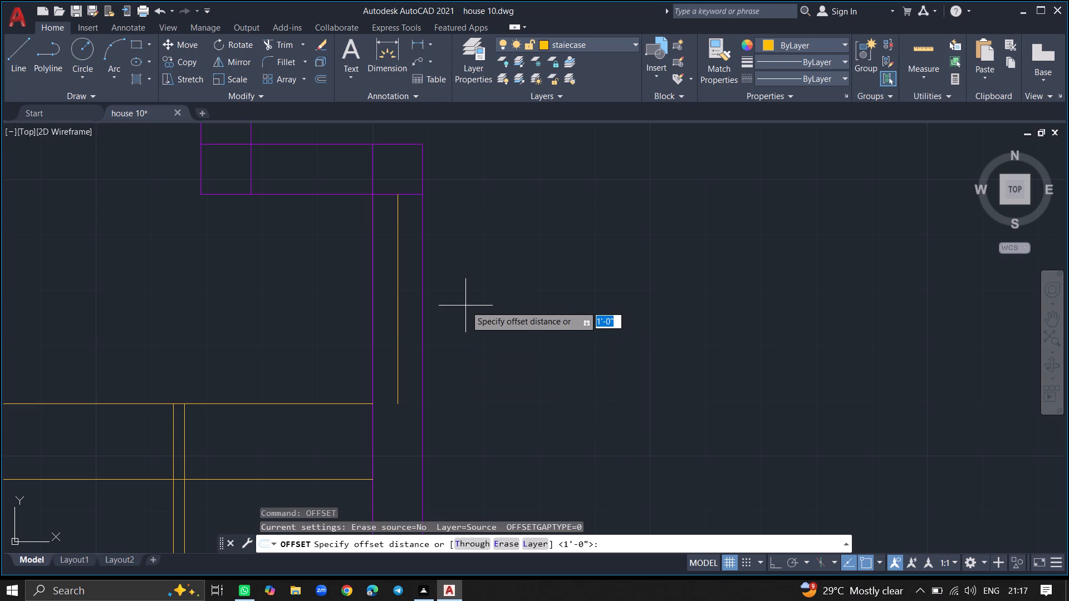
text(7")
key(Return)
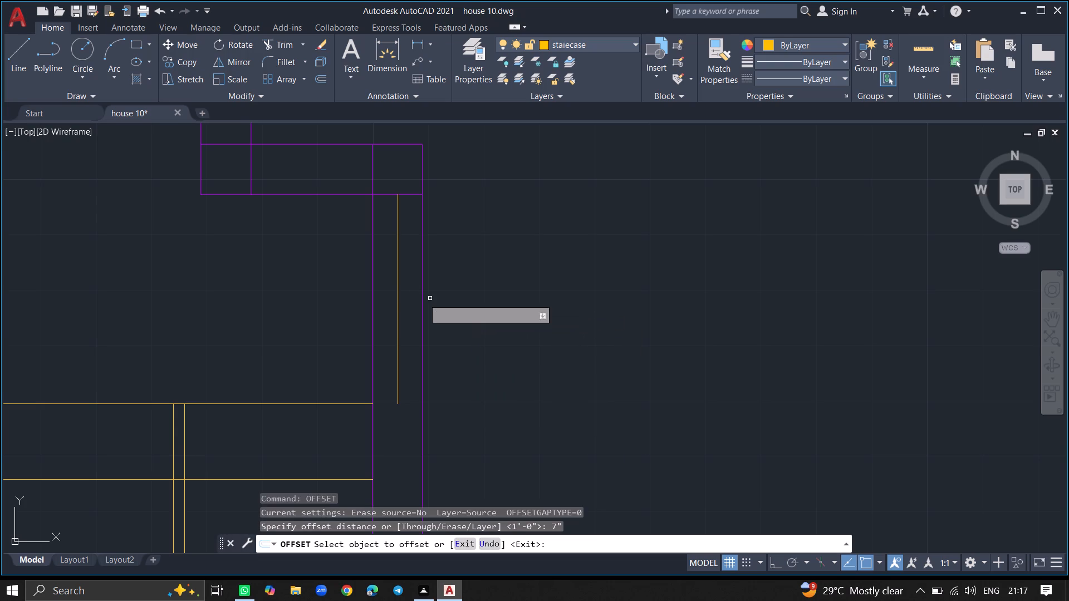
drag(397, 303, 425, 306)
click(425, 306)
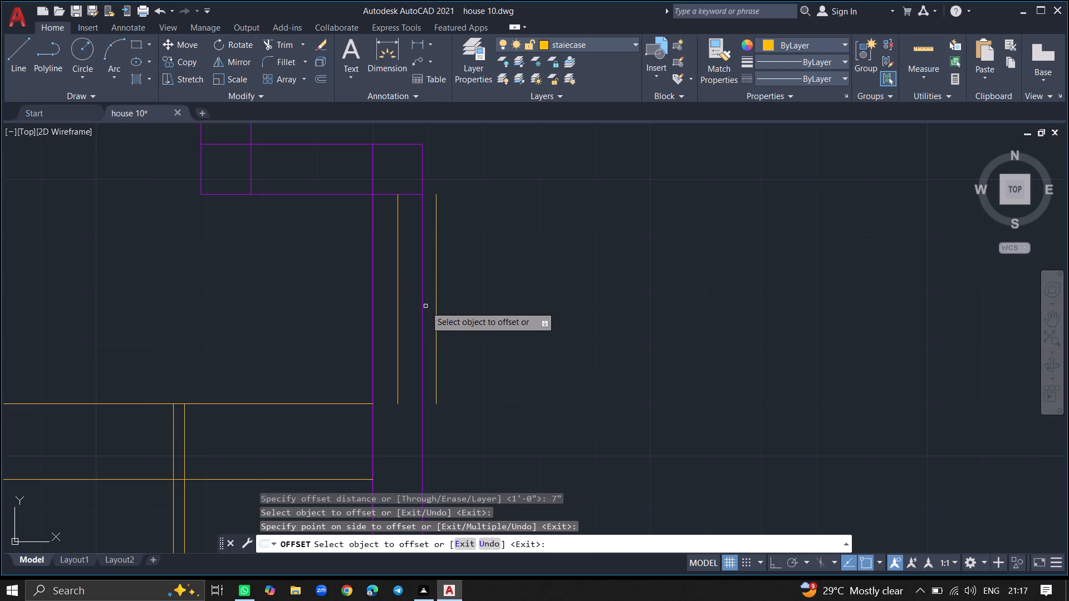
click(437, 306)
click(468, 306)
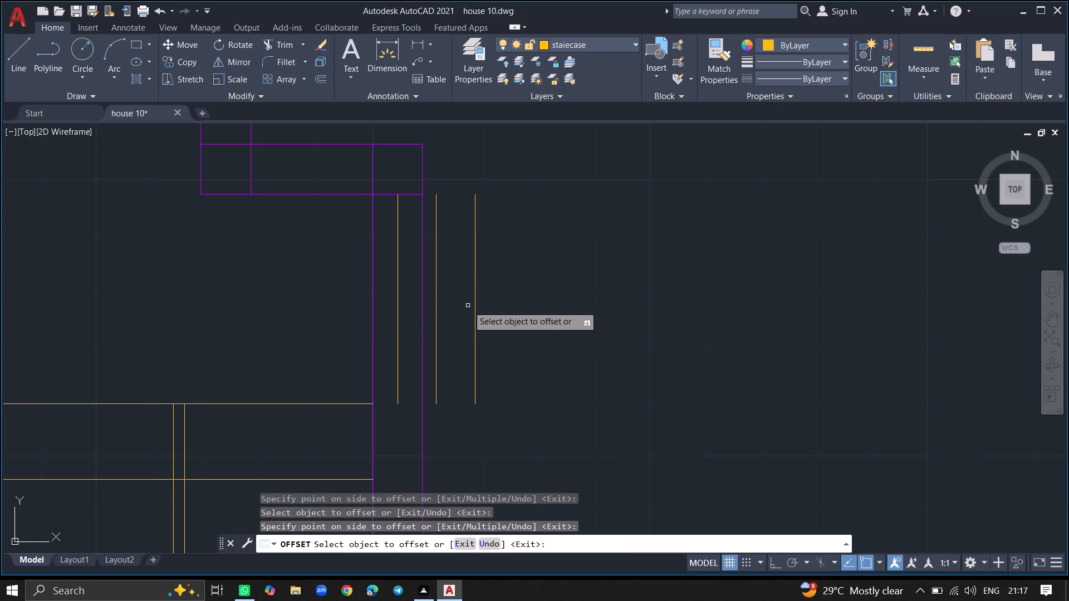
key(Return)
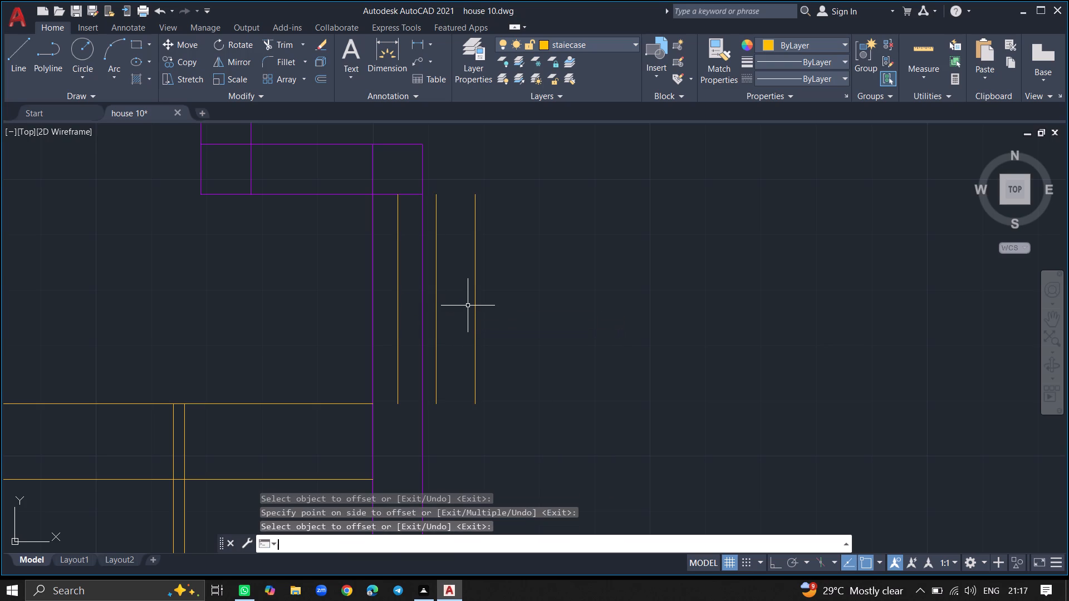
Extend the passage's north wall inner face line and the northernmost stair line east to the outermost offset line.
text(ex)
key(Return)
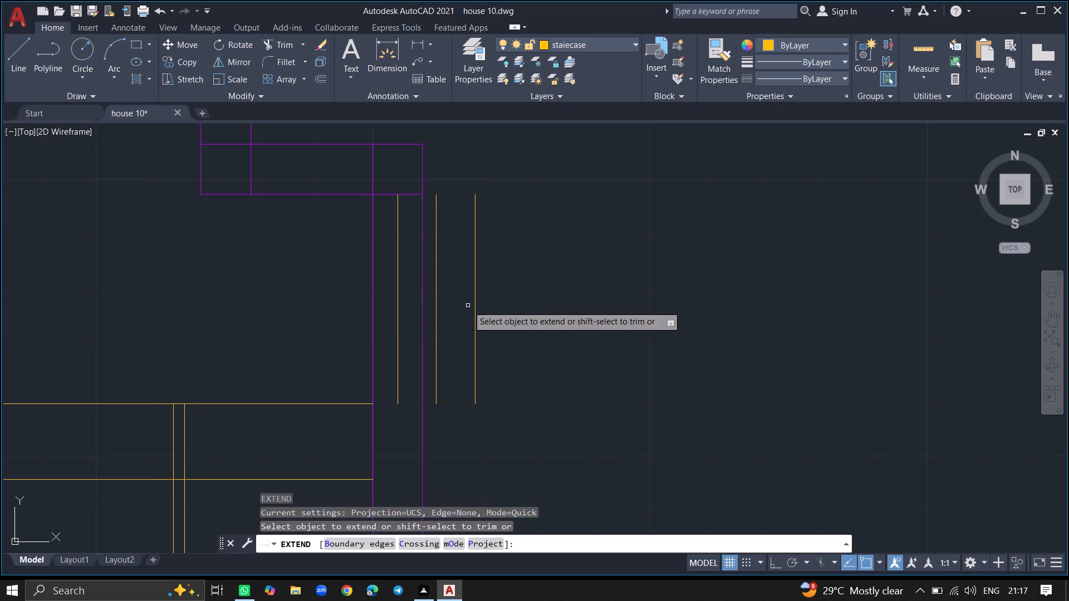
click(411, 193)
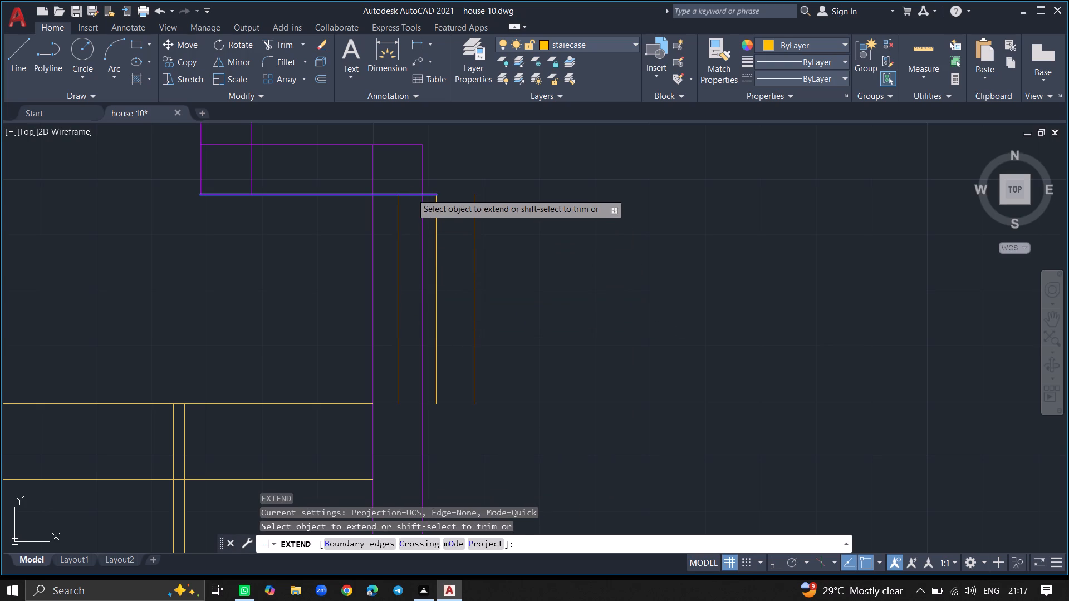
click(425, 195)
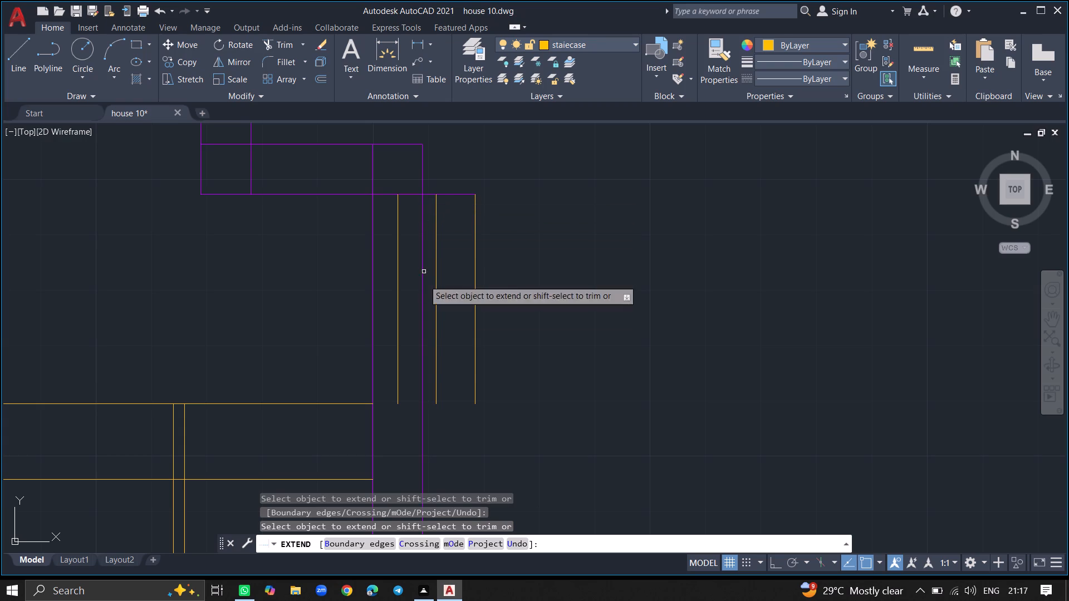
click(364, 404)
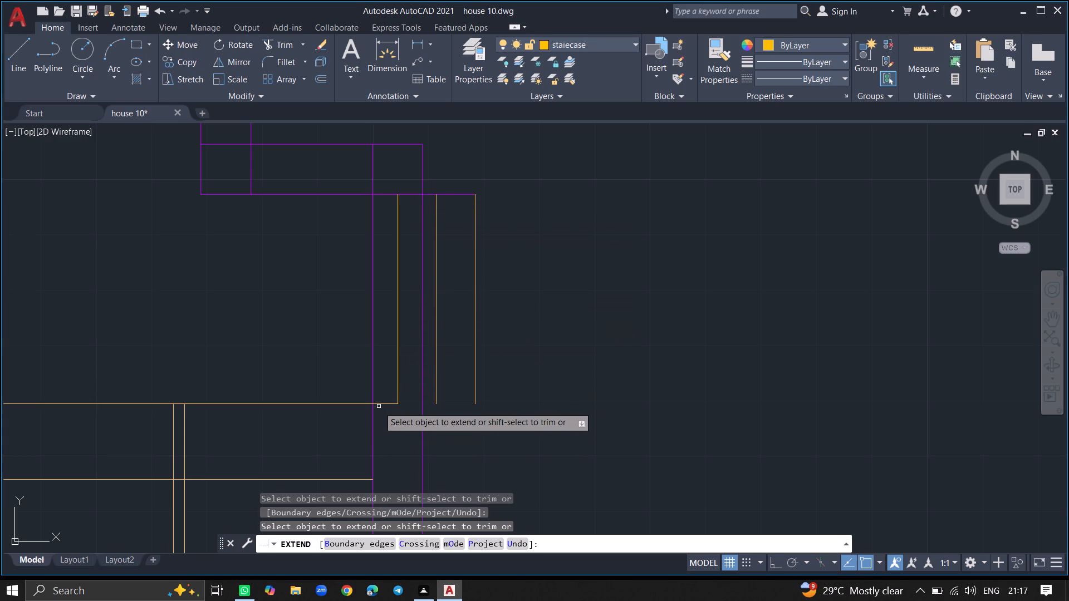
click(381, 402)
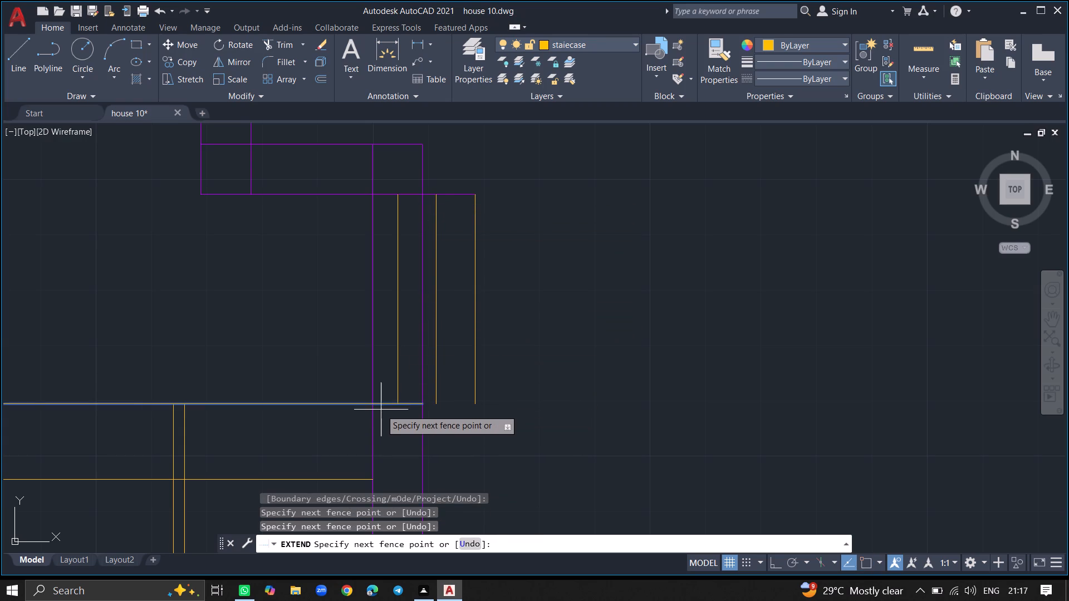
click(381, 410)
click(410, 403)
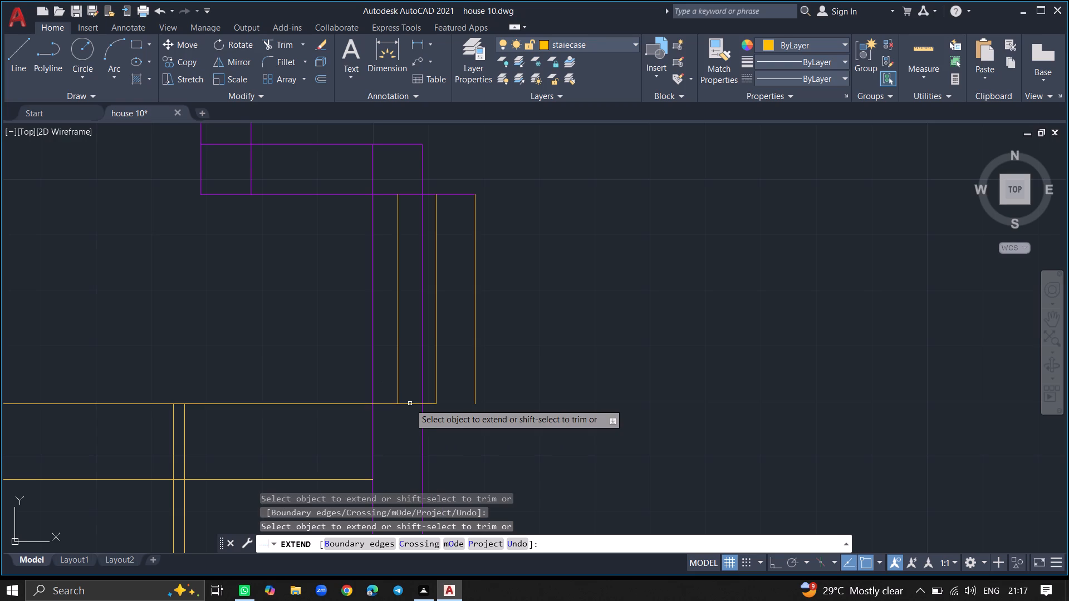
click(421, 403)
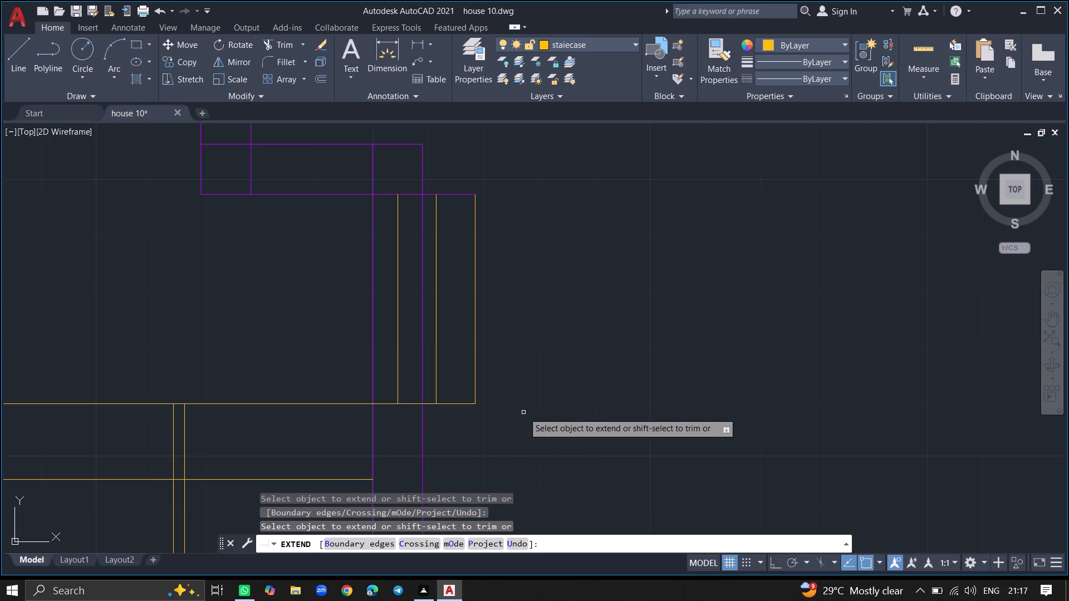
key(Return)
Trim both lines of the passage's east wall where they cross the steps, between the north wall's inner face and the northernmost stair line.
ctrl+scroll(523, 412, down, 5)
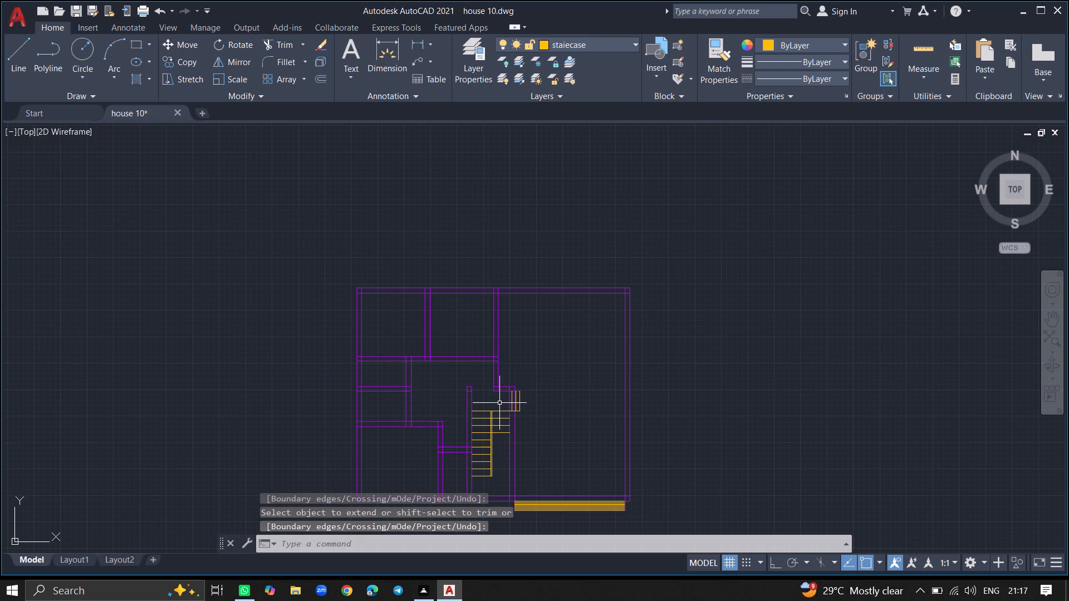
ctrl+scroll(496, 403, up, 4)
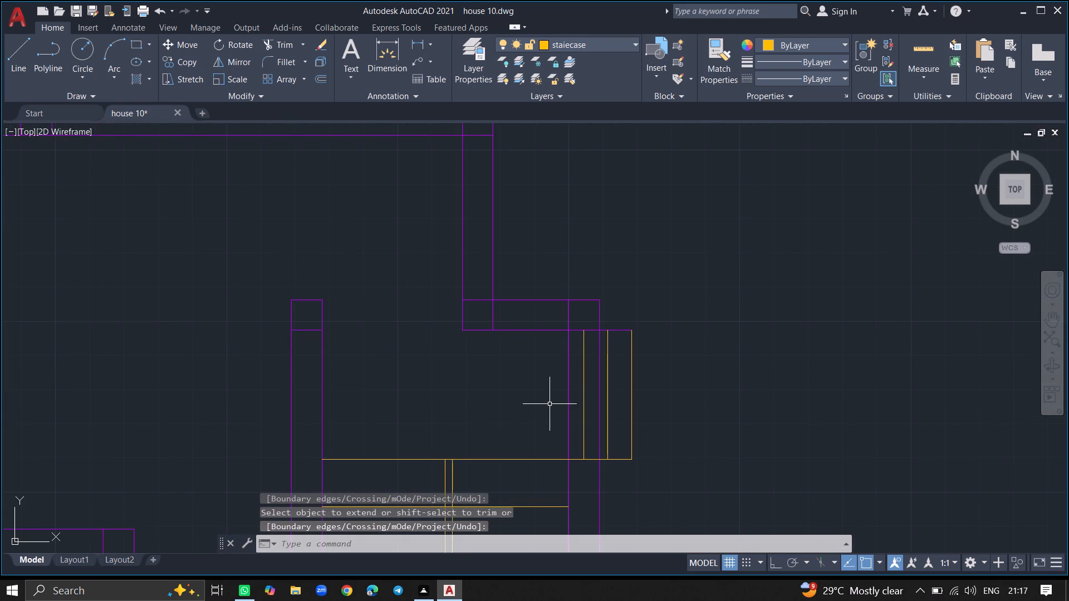
text(trim)
key(Return)
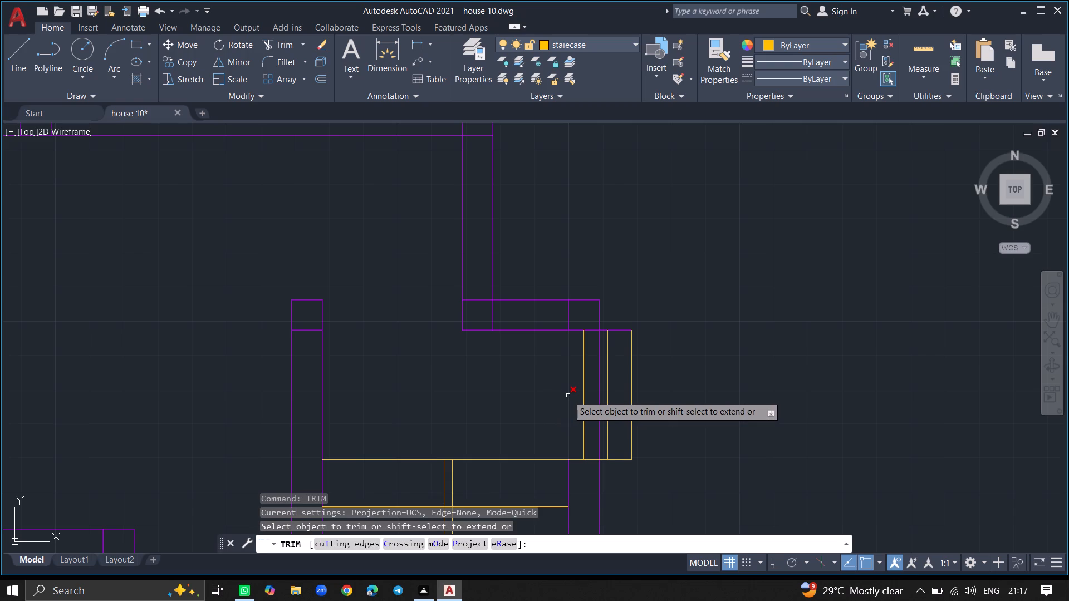
click(569, 396)
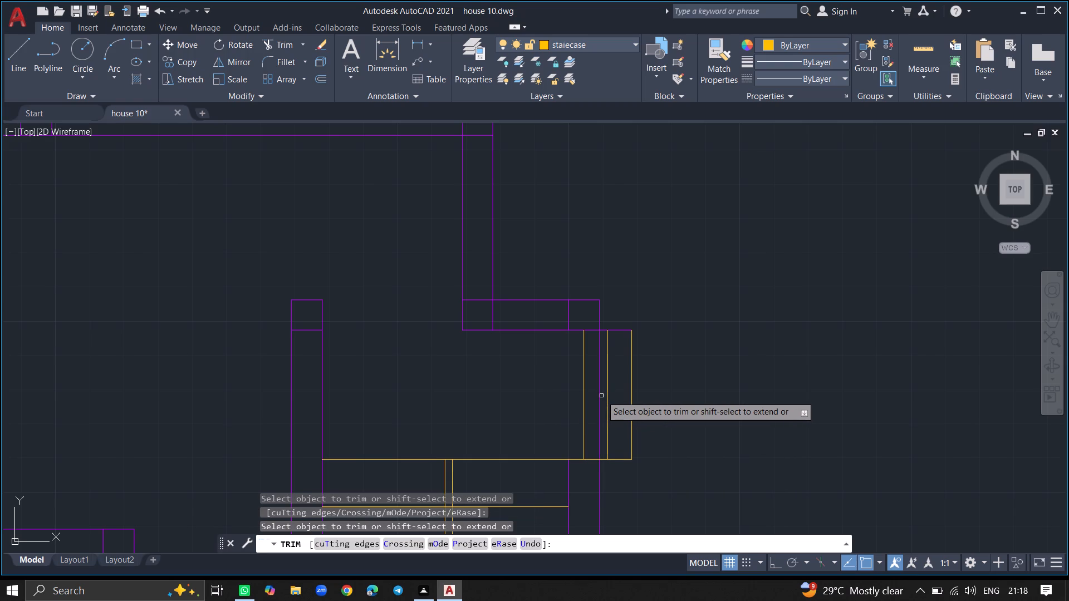
click(599, 397)
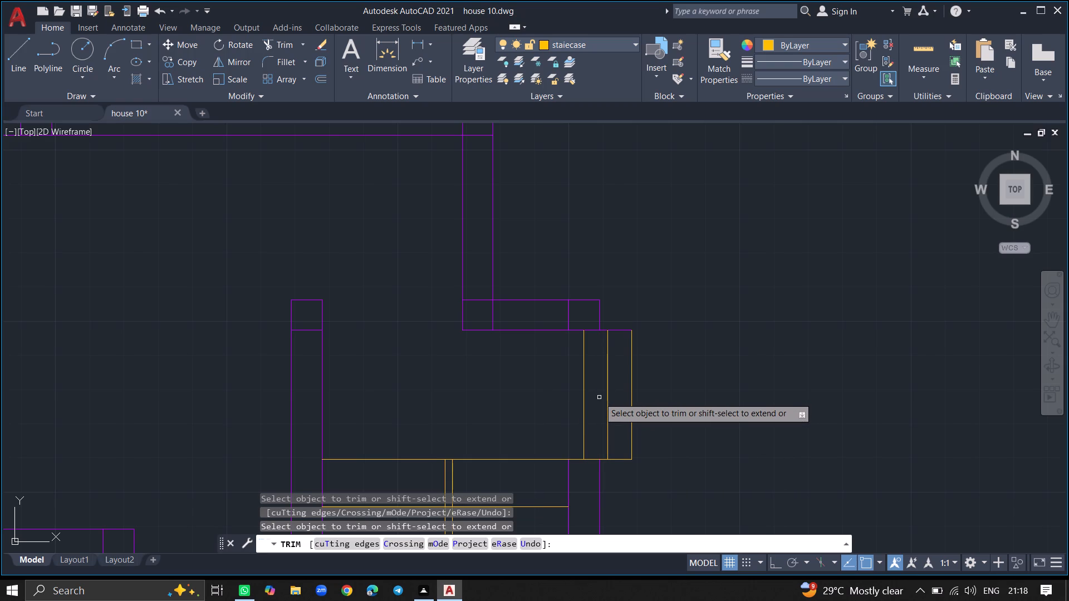
key(Return)
Draw a 1'-2" line across the north end of the east steps, from the outermost step line to the innermost one.
ctrl+scroll(599, 397, down, 1)
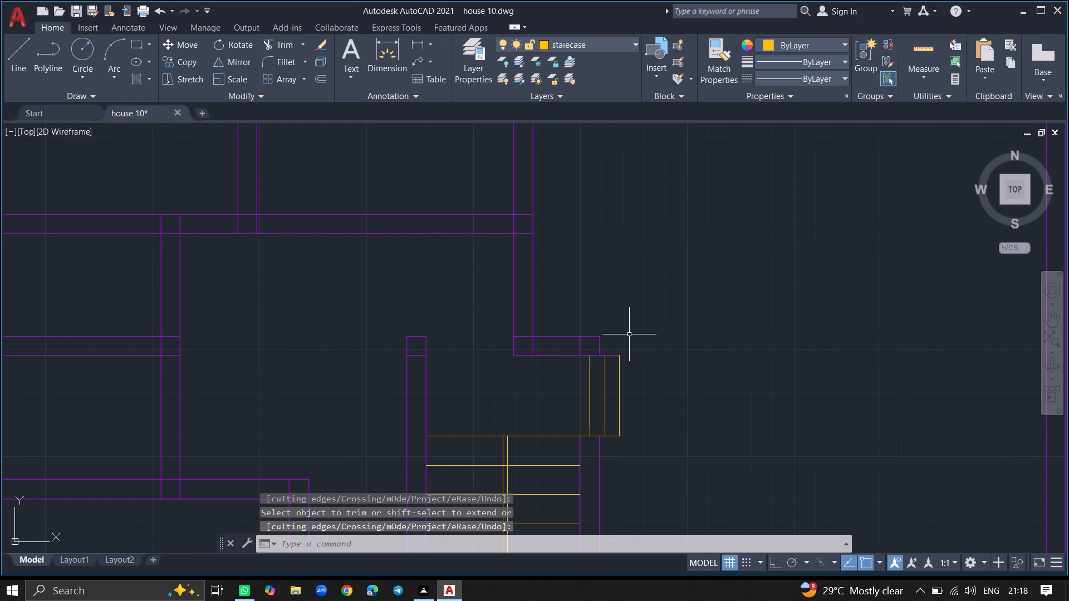
key(l)
key(Return)
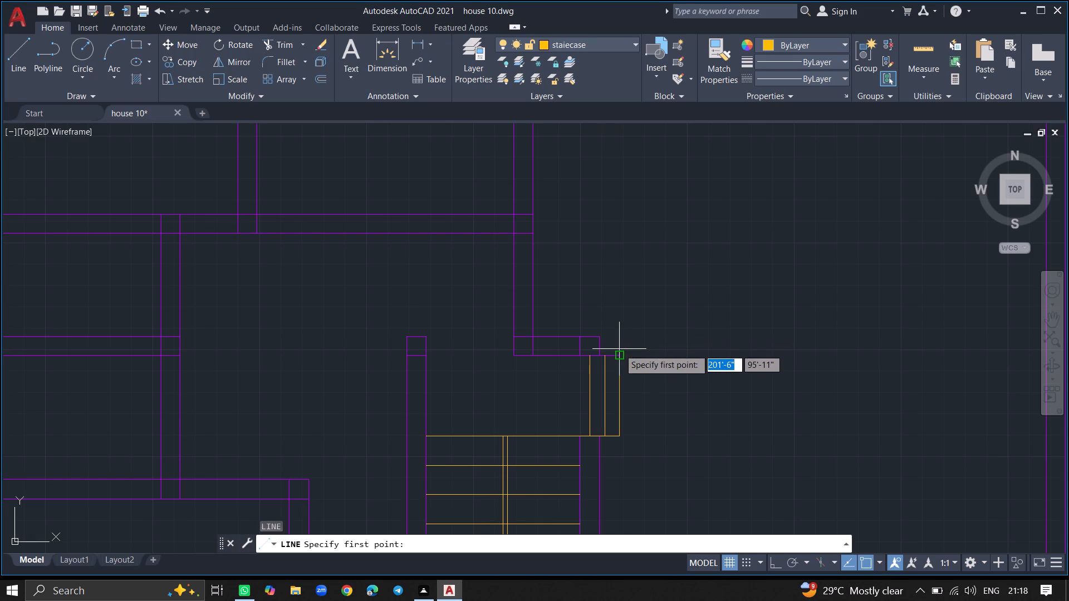
click(617, 357)
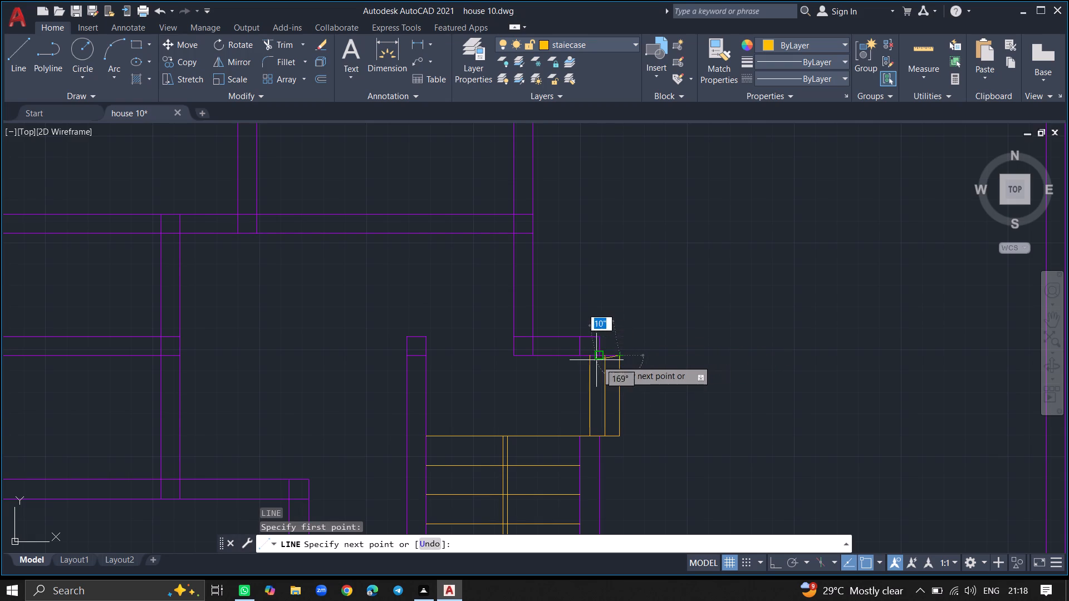
ctrl+scroll(589, 356, up, 3)
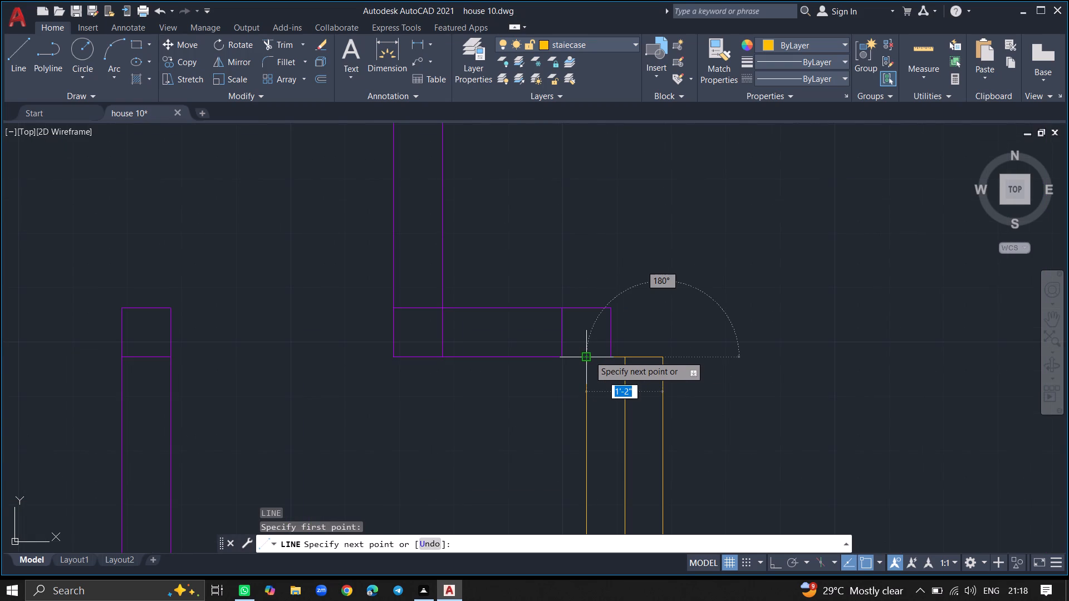
click(589, 356)
key(Return)
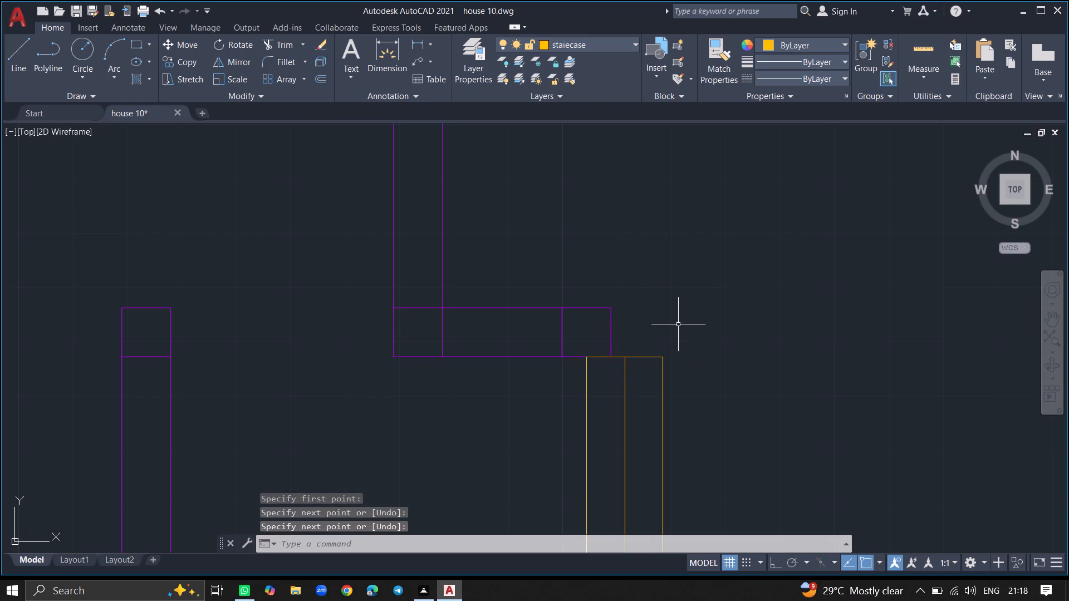
Make the doors layer current.
ctrl+scroll(678, 324, down, 3)
ctrl+scroll(708, 249, down, 6)
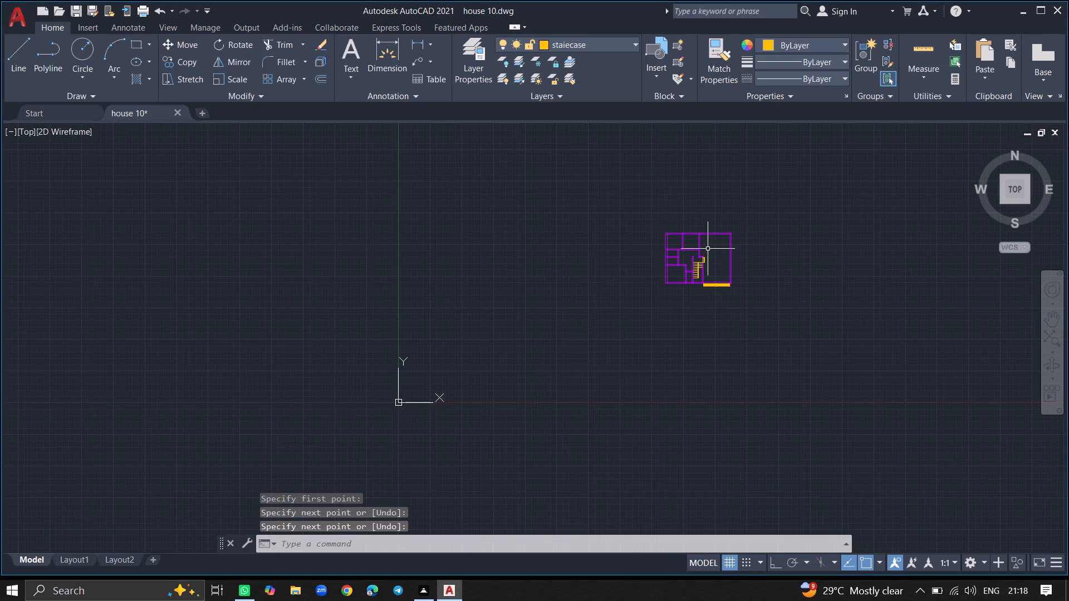
ctrl+scroll(704, 241, up, 5)
ctrl+scroll(704, 241, down, 2)
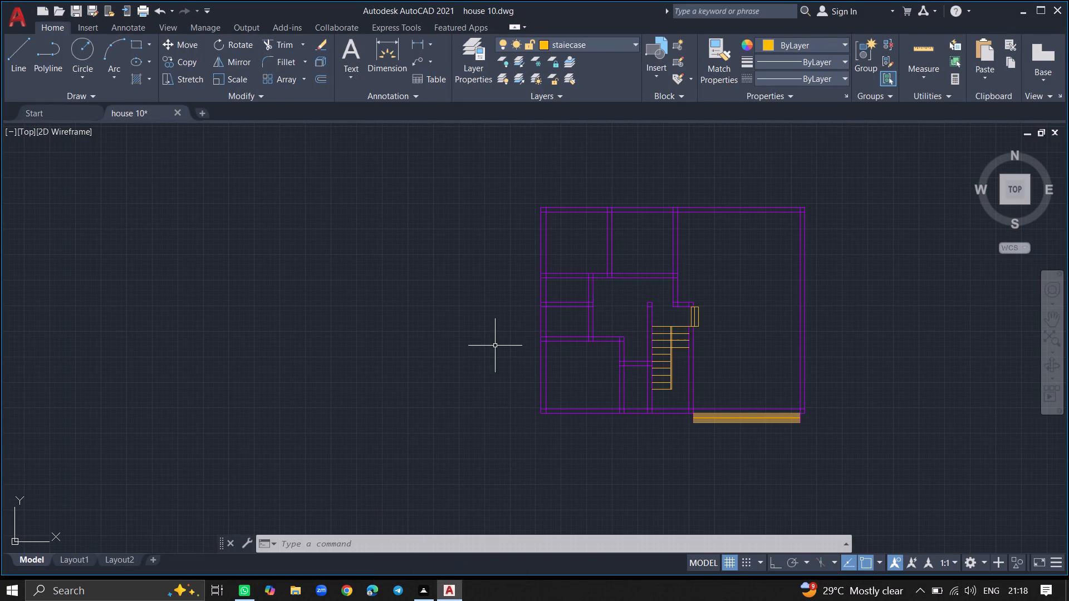
double_click(474, 67)
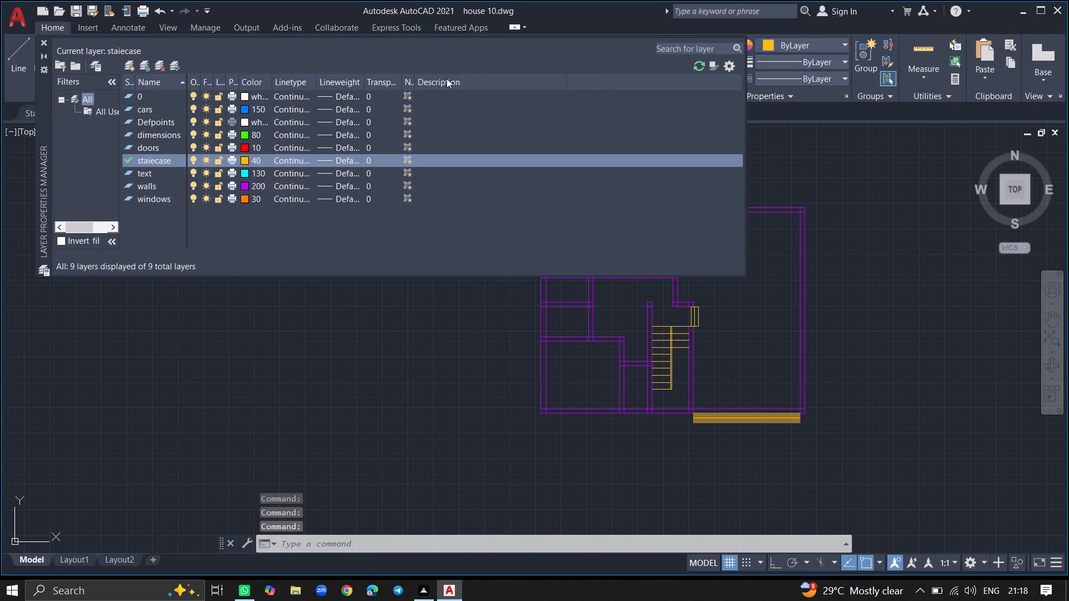
double_click(166, 145)
click(42, 41)
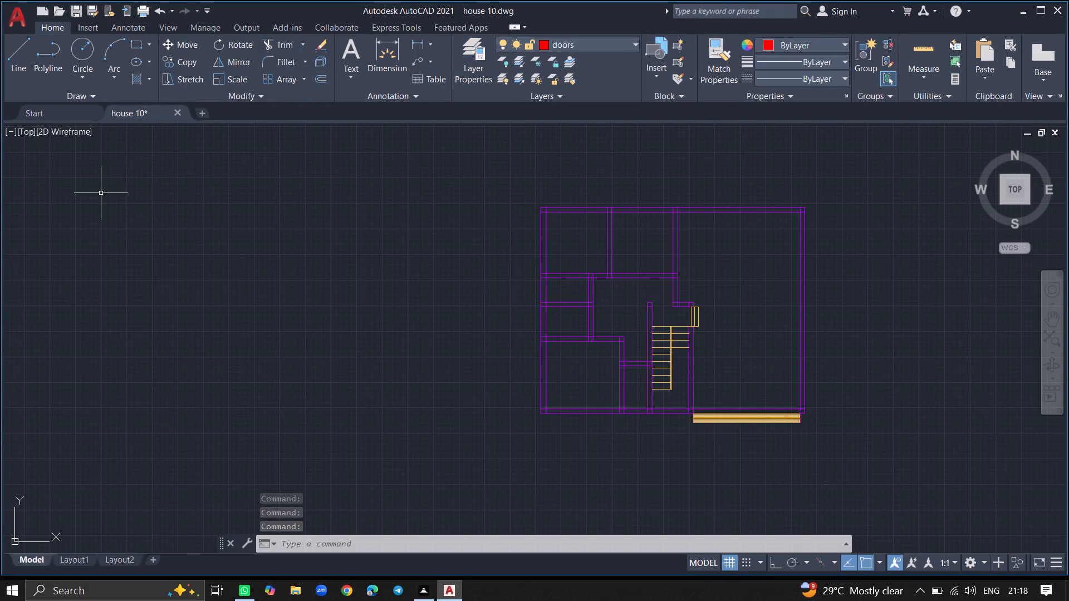
Insert the Door - Imperial block west of the floor plan and set its opening angle to Open 90º.
key(ctrl+3)
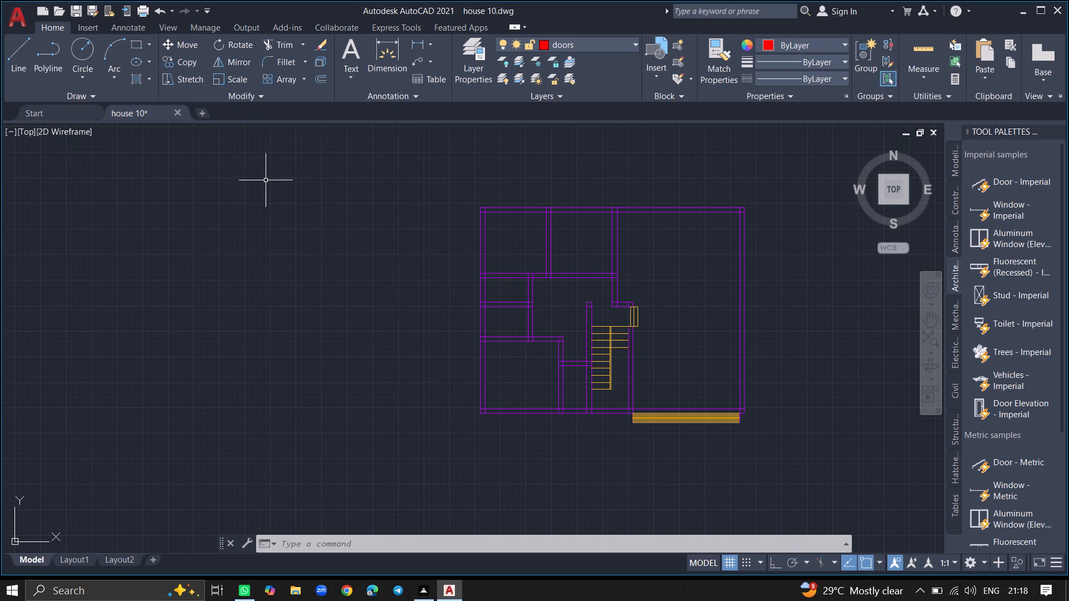
click(983, 176)
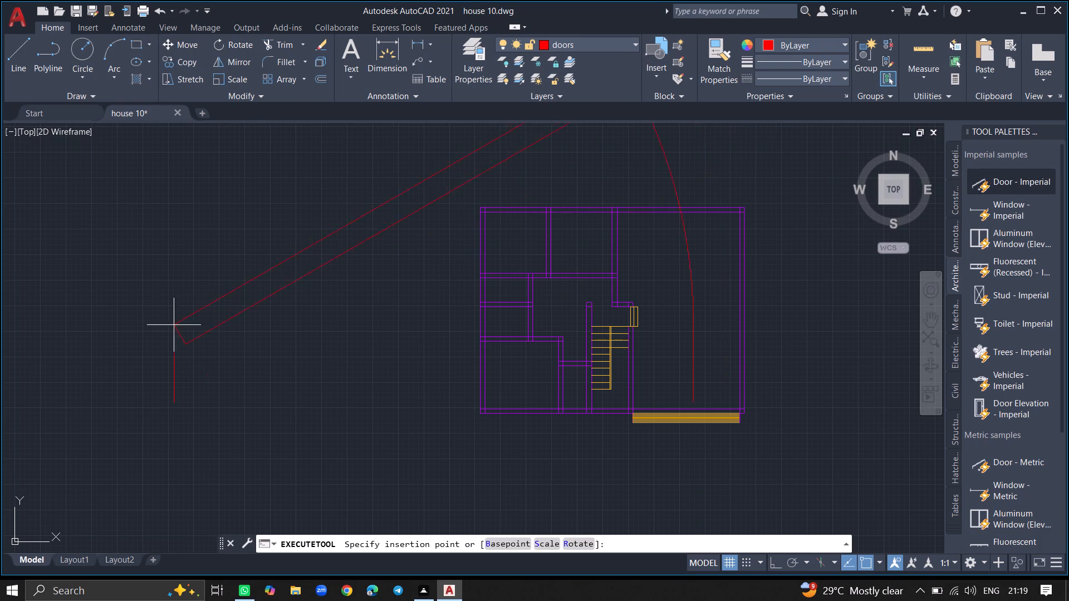
click(82, 406)
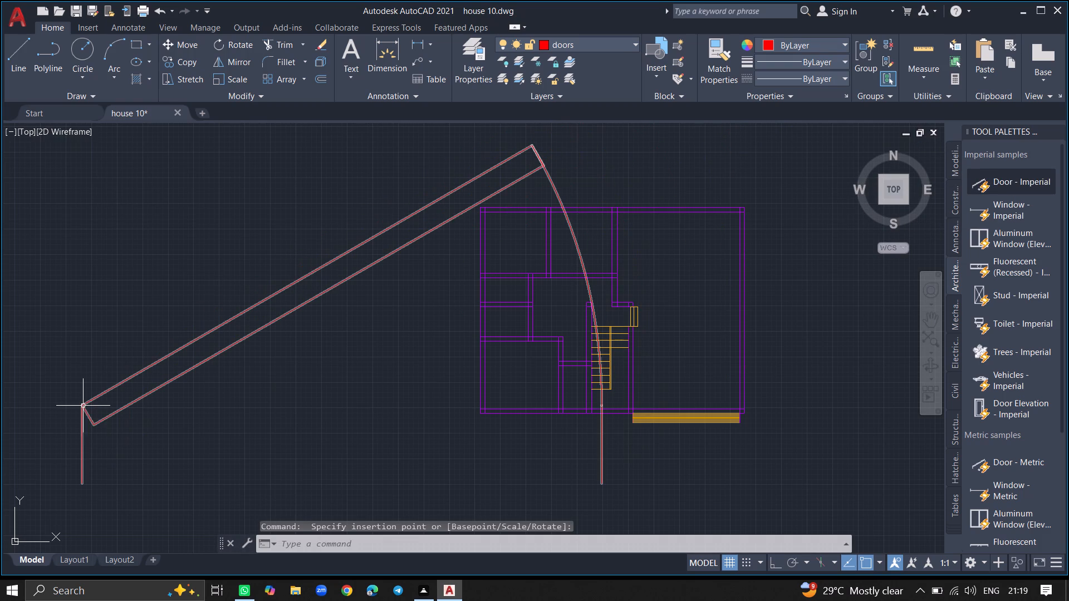
click(84, 406)
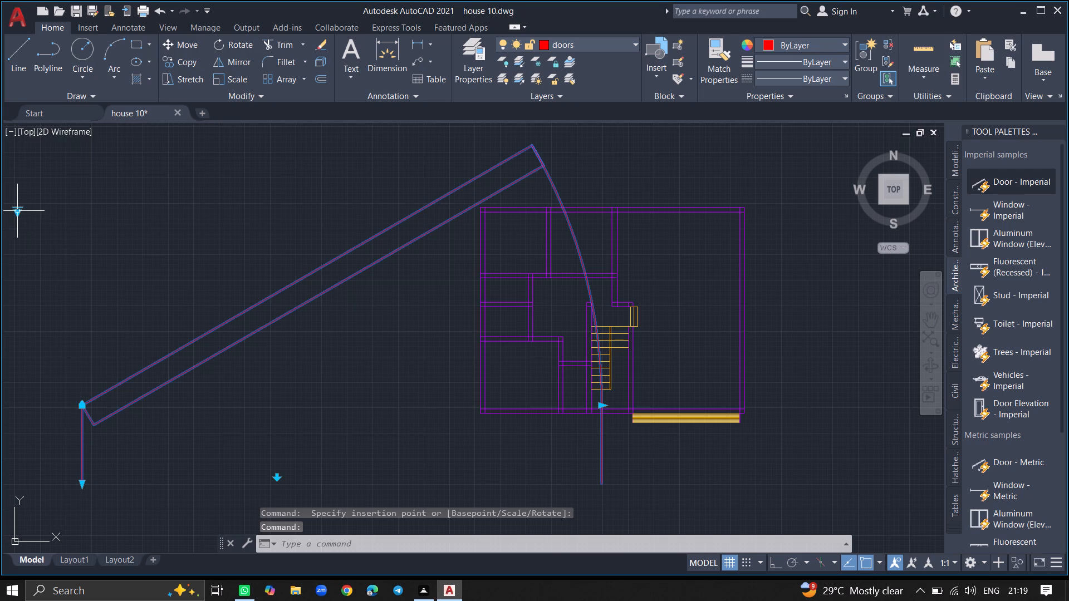
click(17, 212)
click(31, 264)
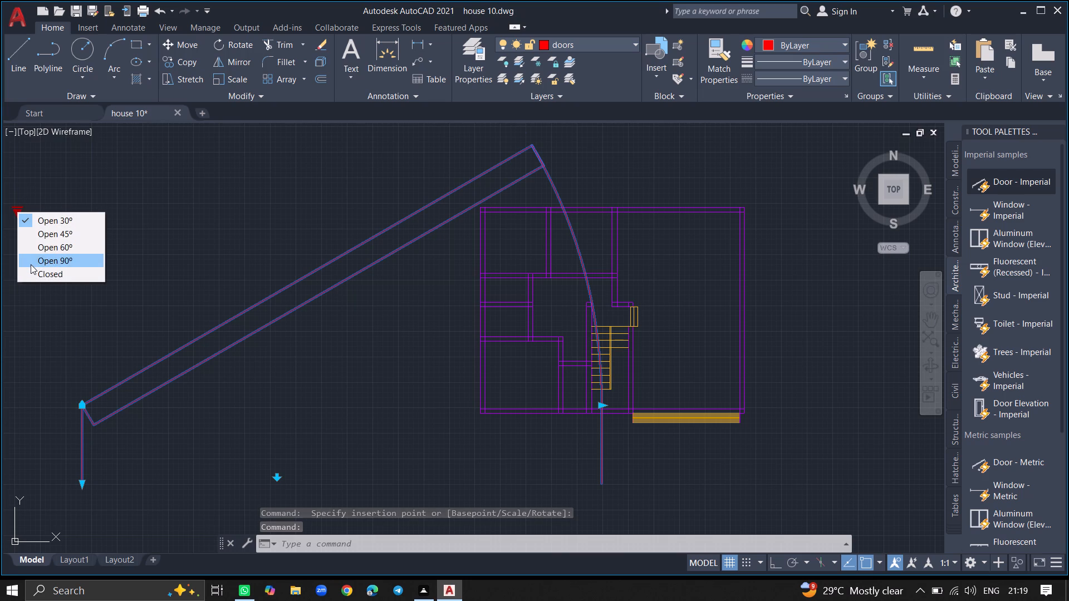
key(Escape)
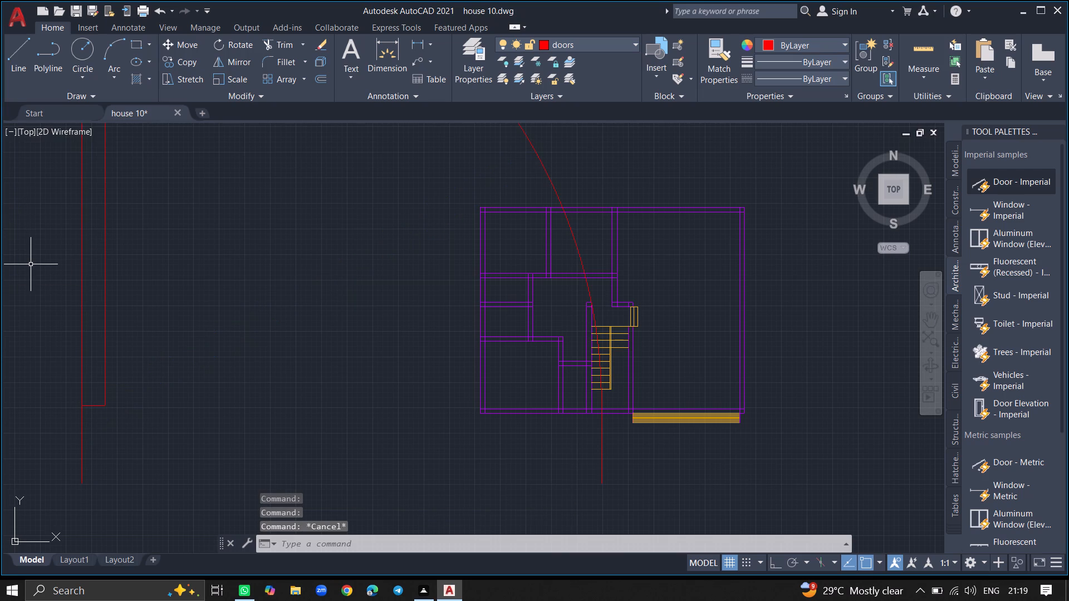
Scale the door block down freehand from a base point on its leaf, to roughly doorway size for the plan.
click(81, 278)
text(sc)
key(Return)
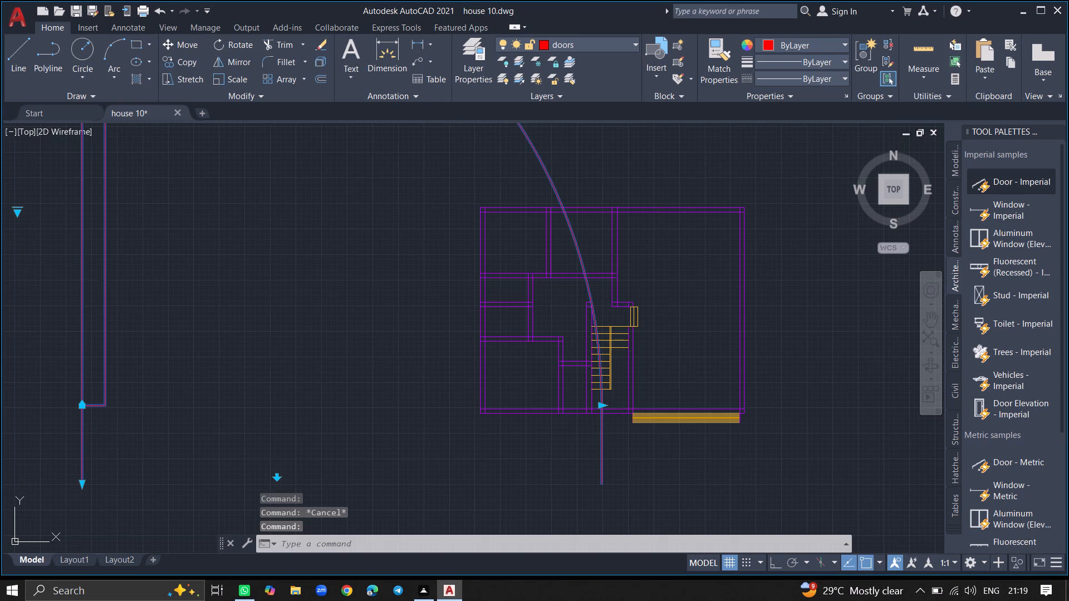
click(81, 278)
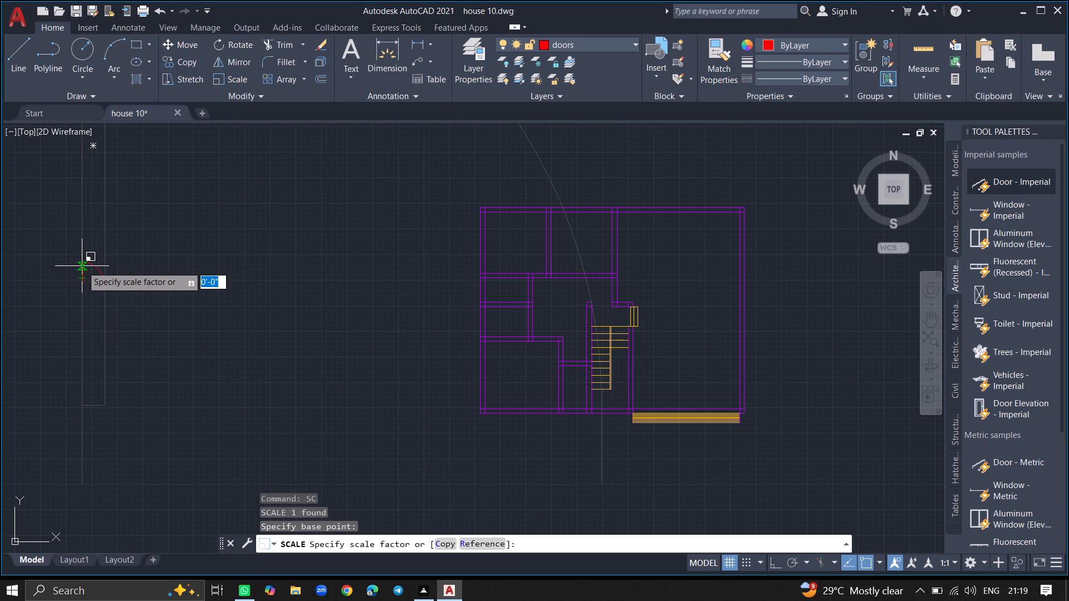
click(84, 270)
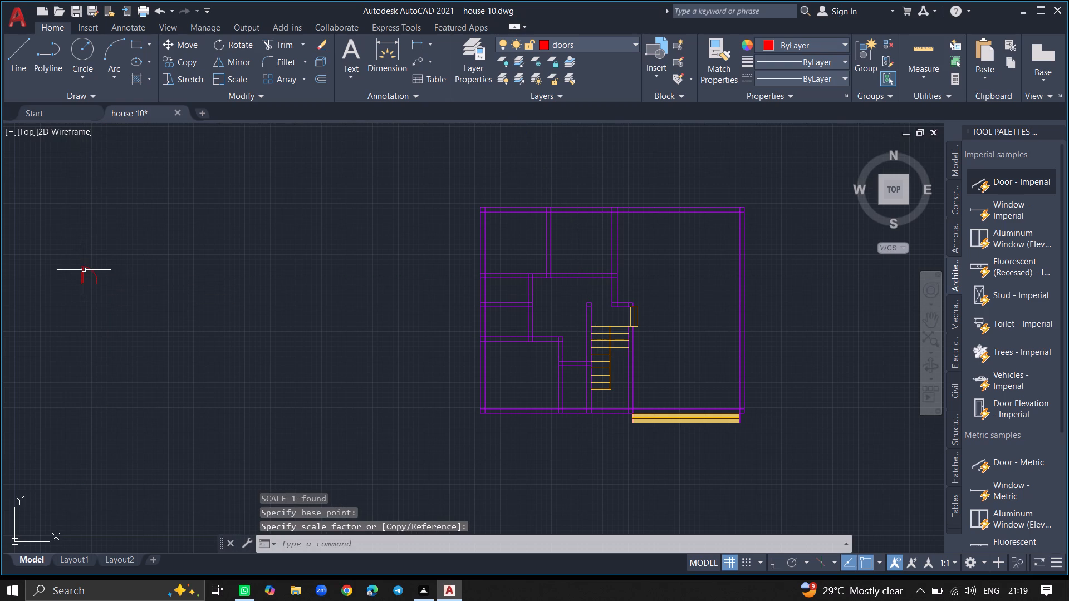
Move the door onto the south wall of the north middle room, just east of that room's west partition.
ctrl+scroll(84, 270, up, 2)
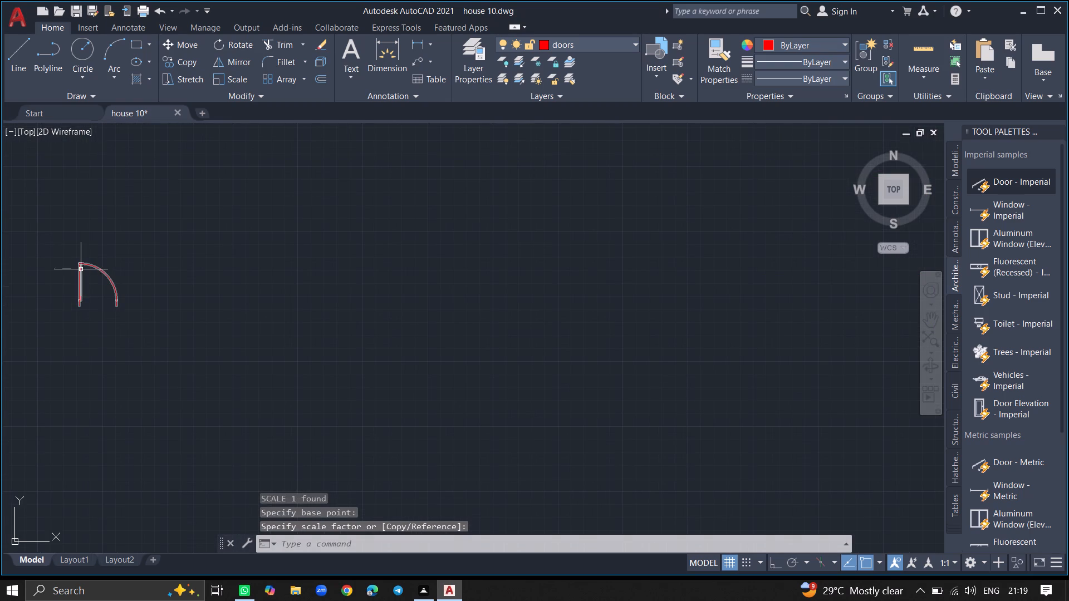
click(81, 269)
text(move)
key(Return)
click(81, 269)
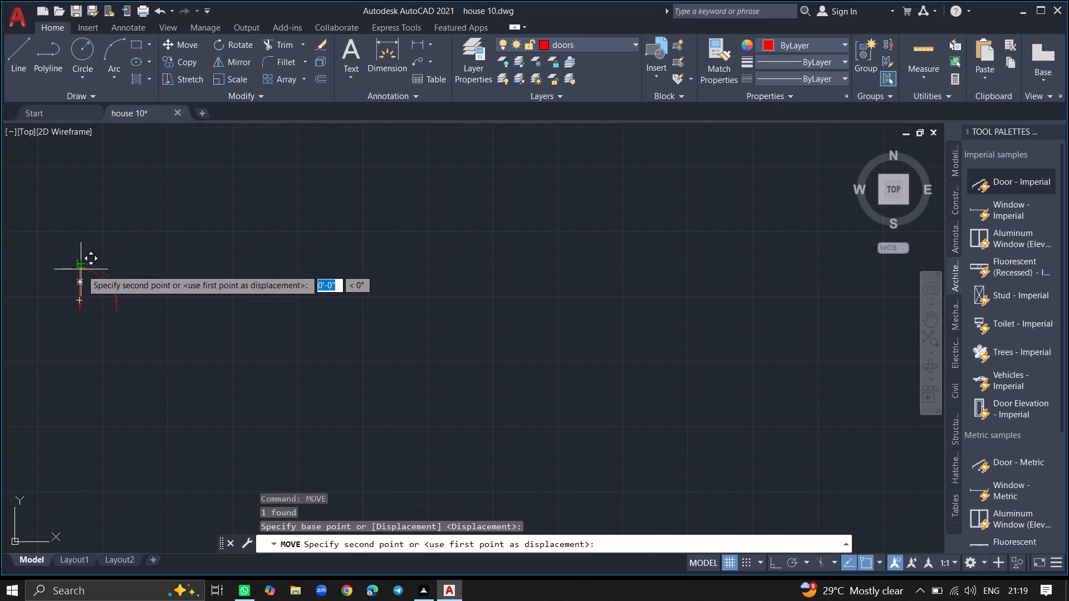
ctrl+scroll(339, 300, down, 7)
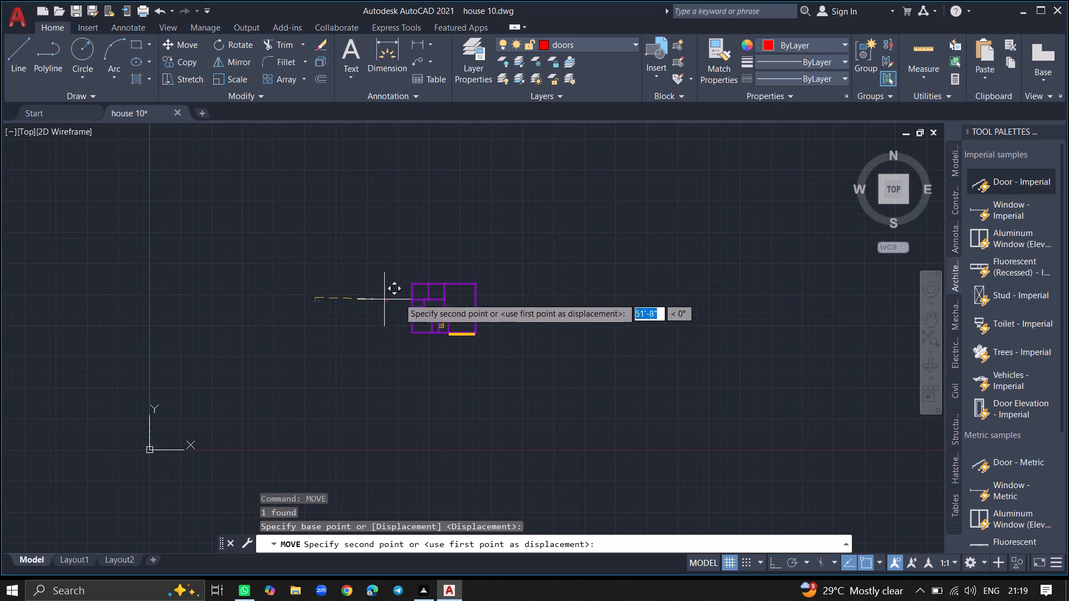
ctrl+scroll(455, 279, up, 4)
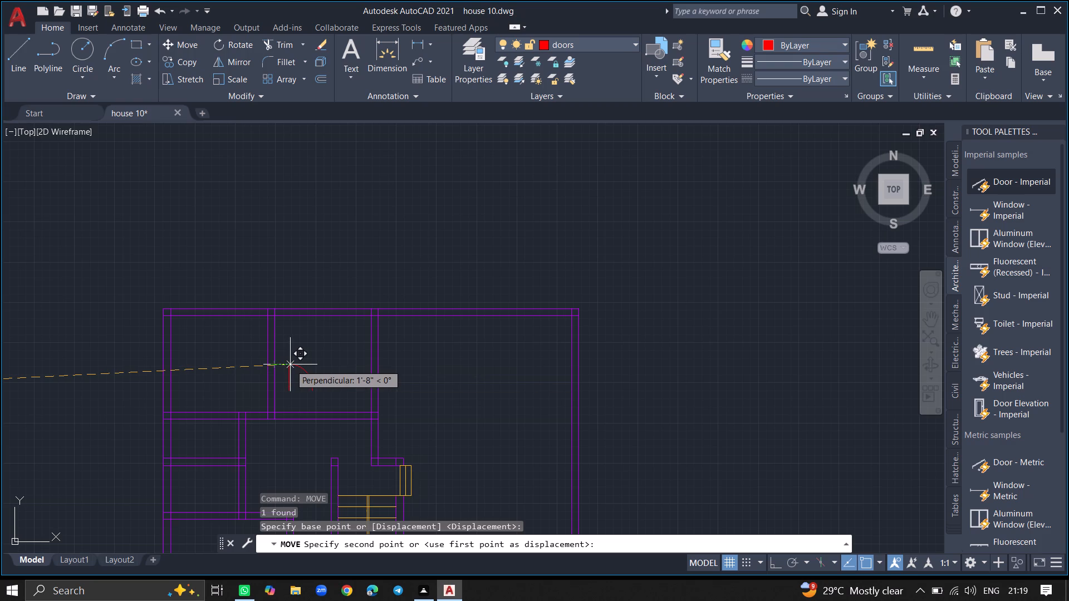
ctrl+scroll(290, 364, up, 2)
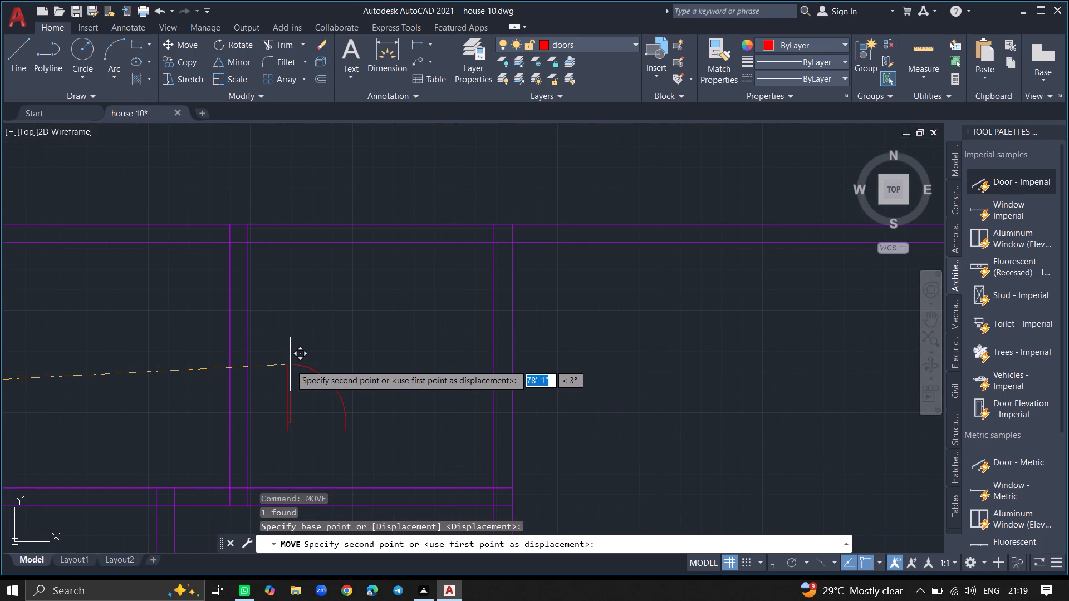
ctrl+scroll(272, 398, down, 1)
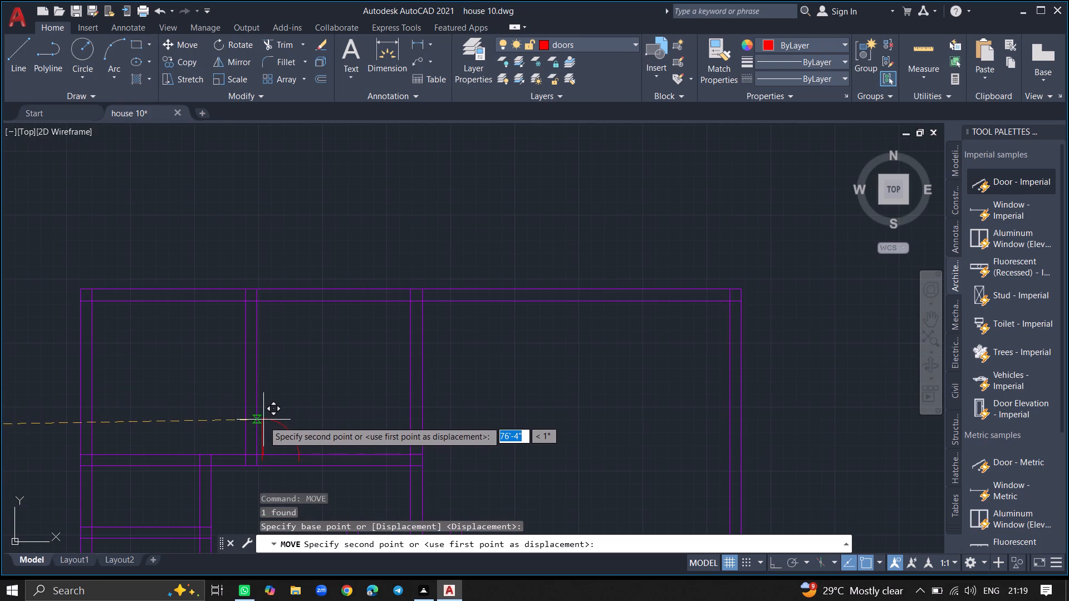
ctrl+scroll(264, 427, up, 2)
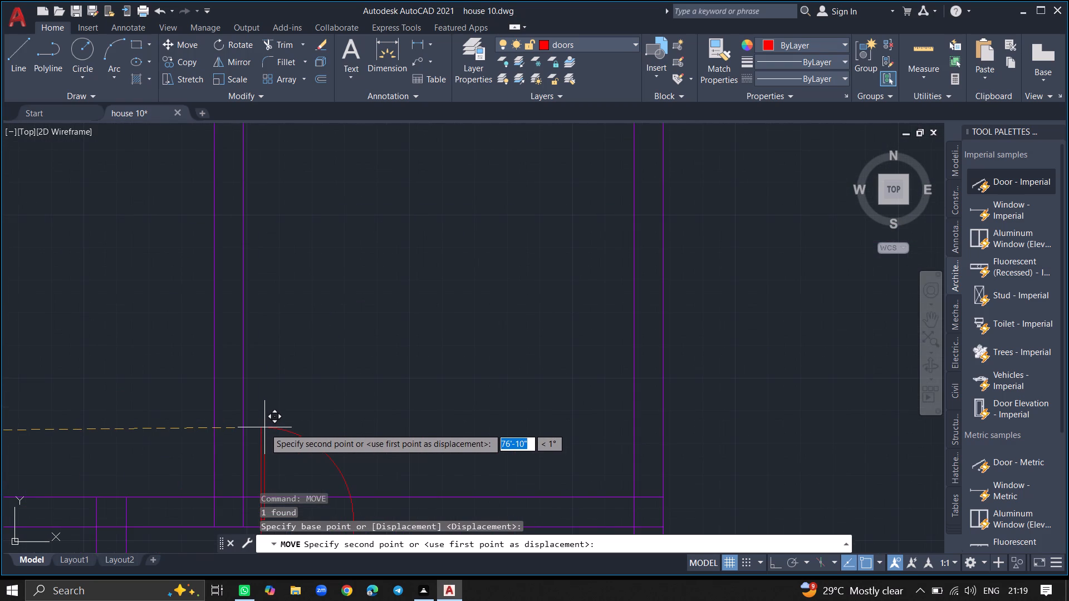
click(264, 430)
Mirror the door about a vertical line through its leaf, keeping the original.
click(264, 430)
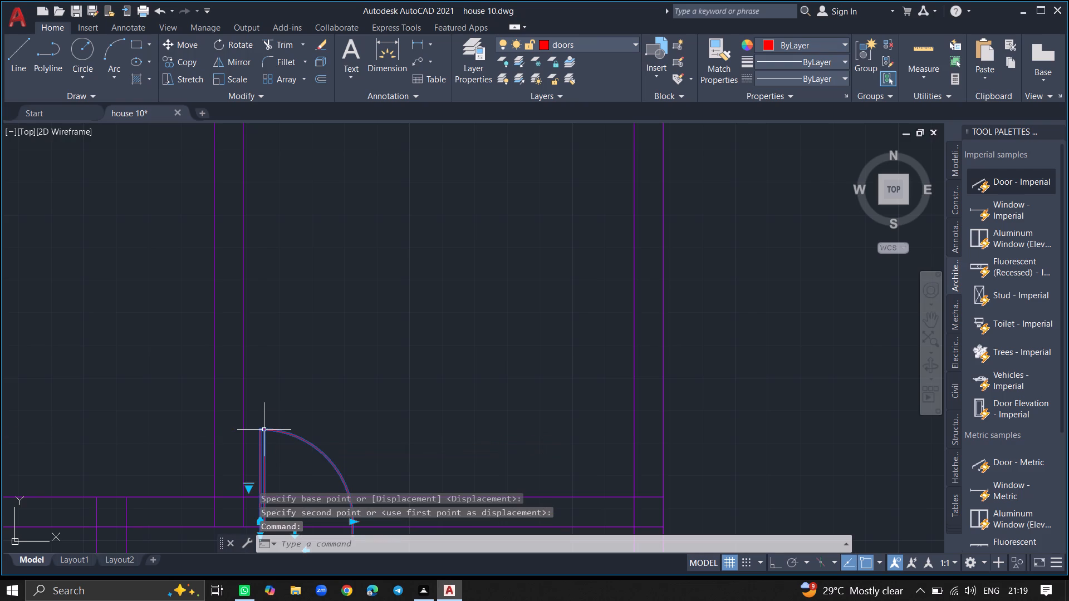
text(mirror)
key(Return)
ctrl+scroll(264, 430, down, 2)
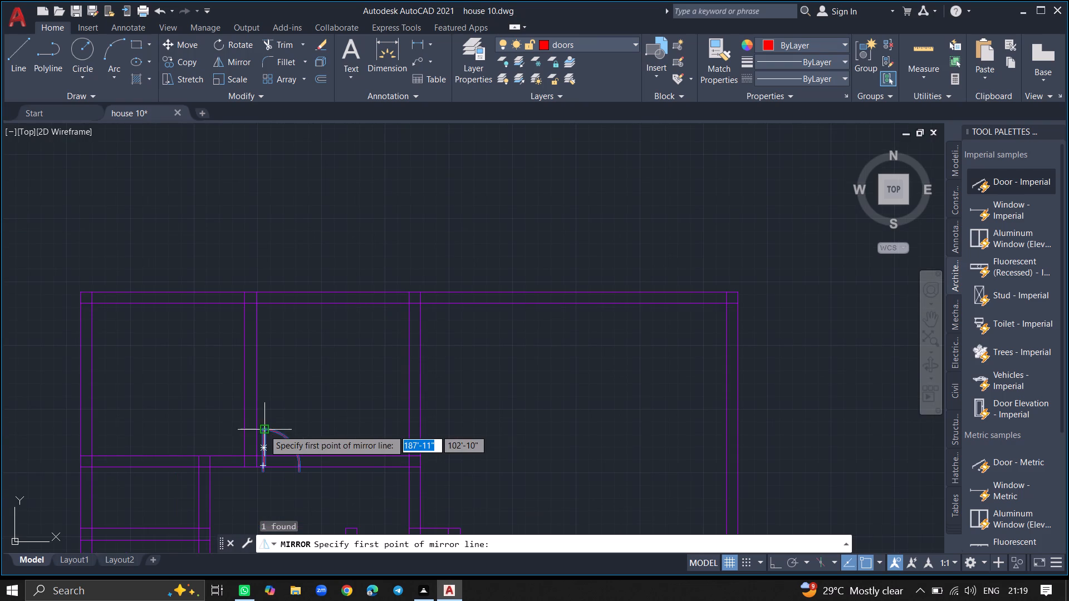
ctrl+scroll(267, 469, up, 6)
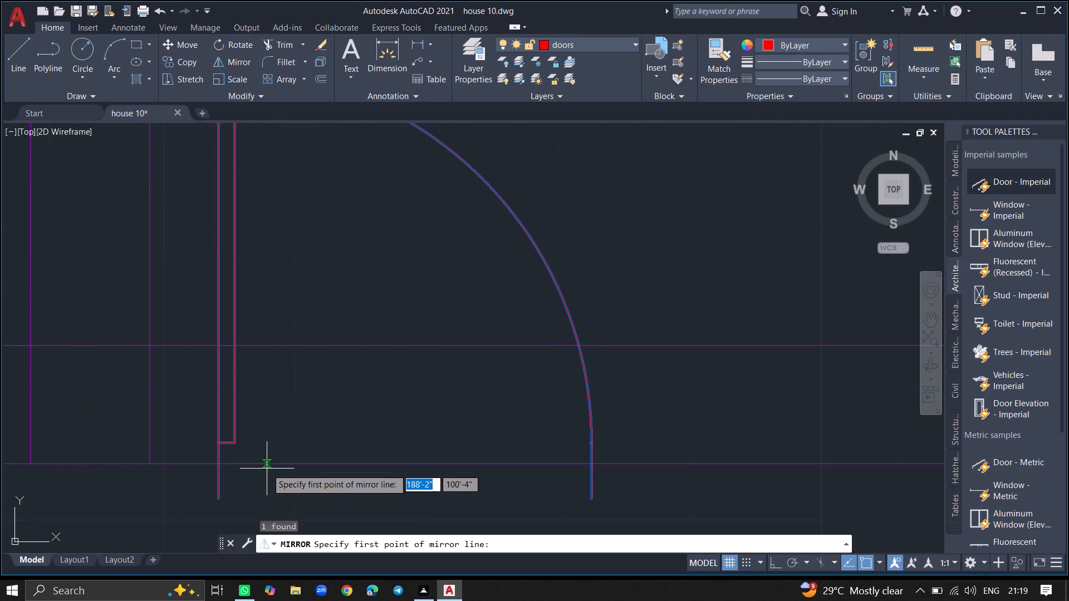
click(223, 444)
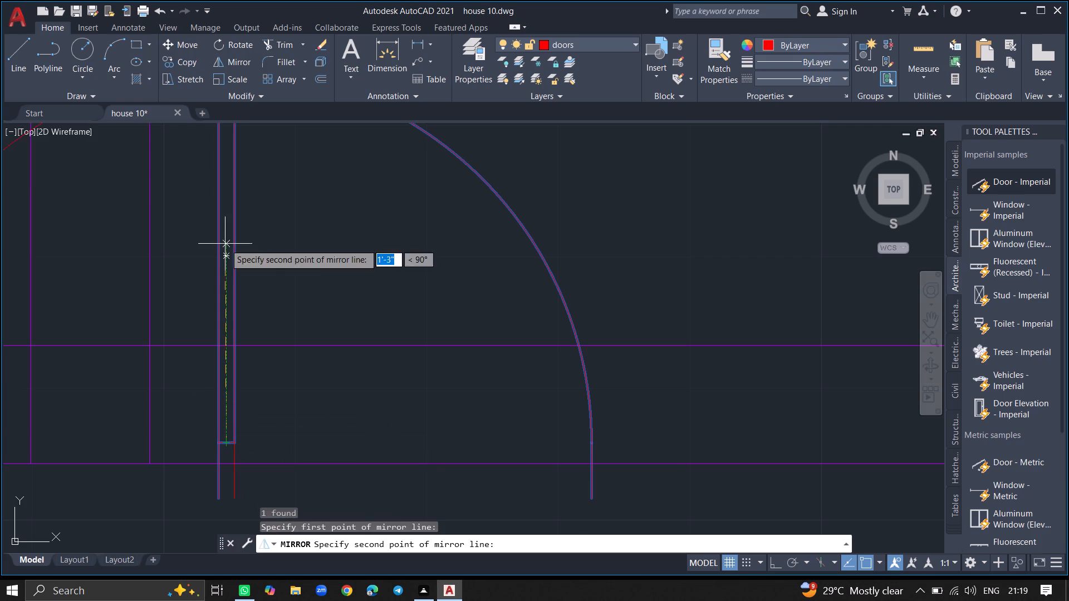
ctrl+scroll(228, 190, down, 3)
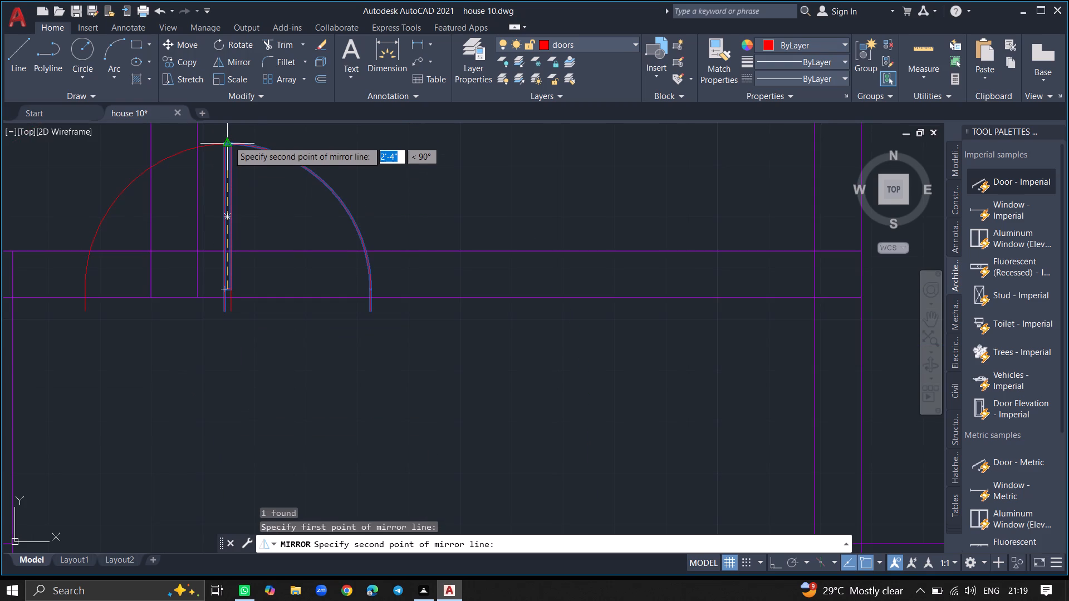
click(228, 141)
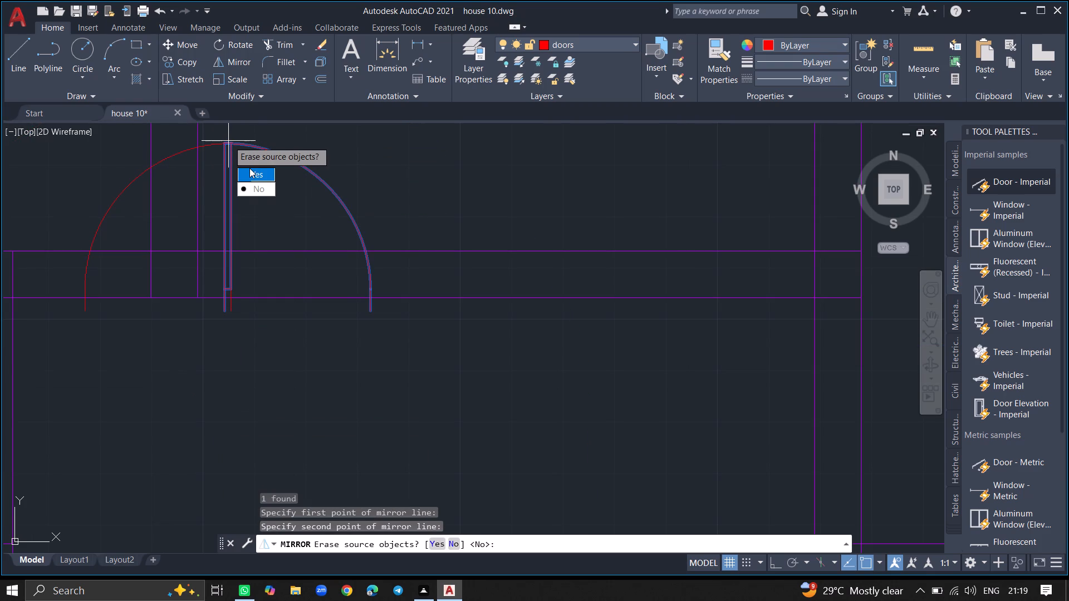
drag(252, 185, 228, 141)
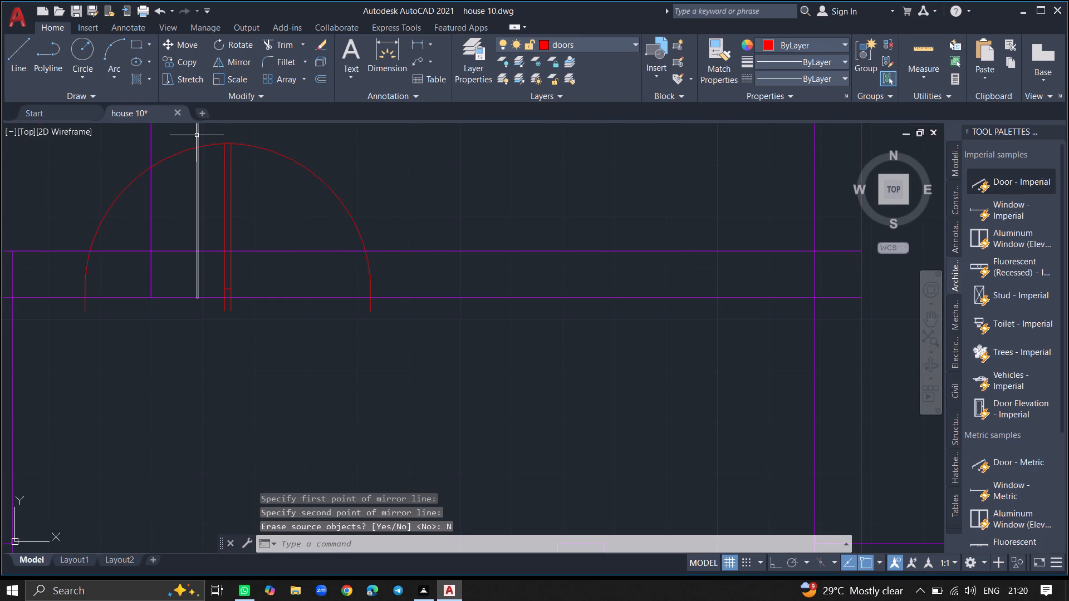
Move the mirrored door about 1'-3" west, to the west side of the partition between the northwest and north middle rooms.
click(200, 147)
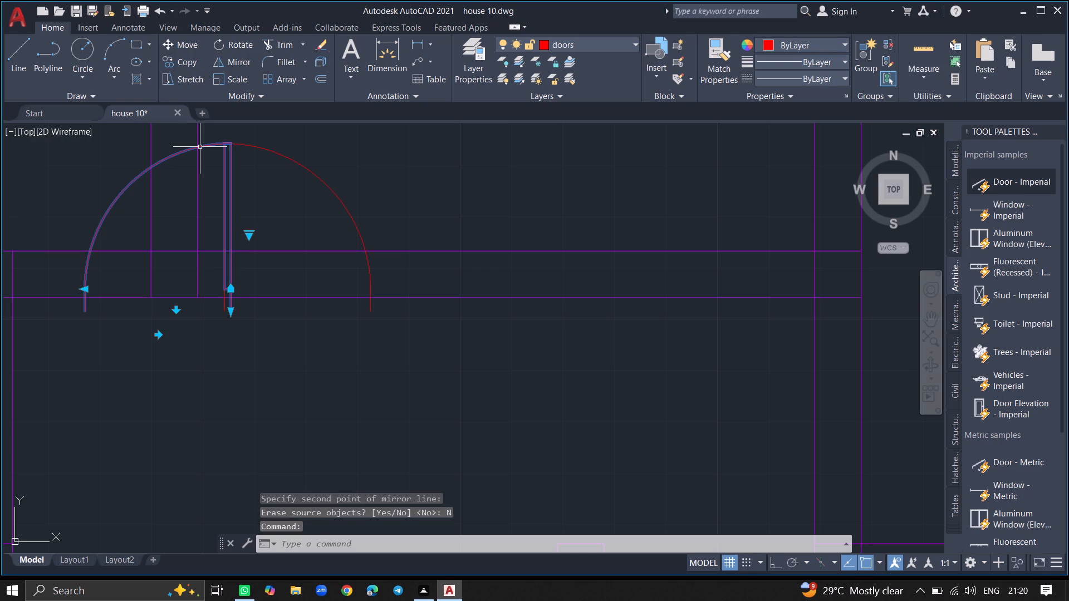
text(move)
key(Return)
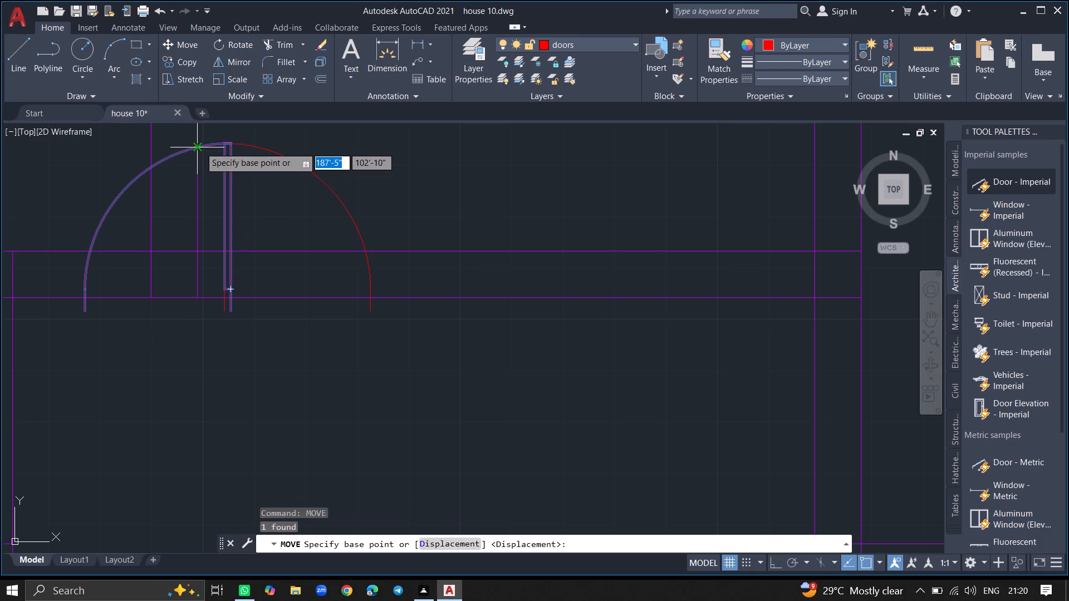
click(200, 147)
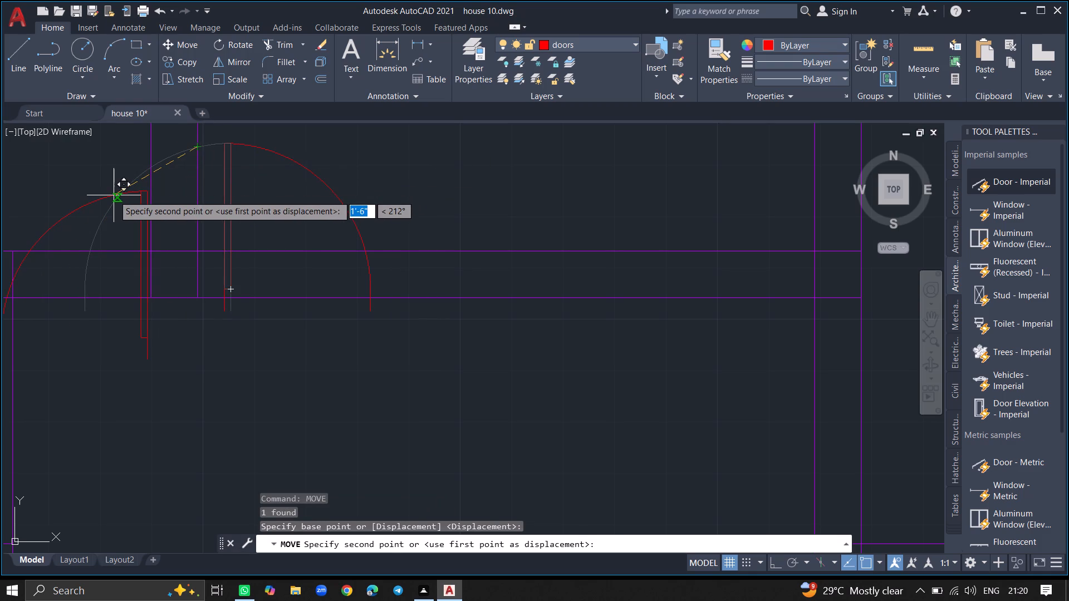
ctrl+scroll(114, 195, down, 3)
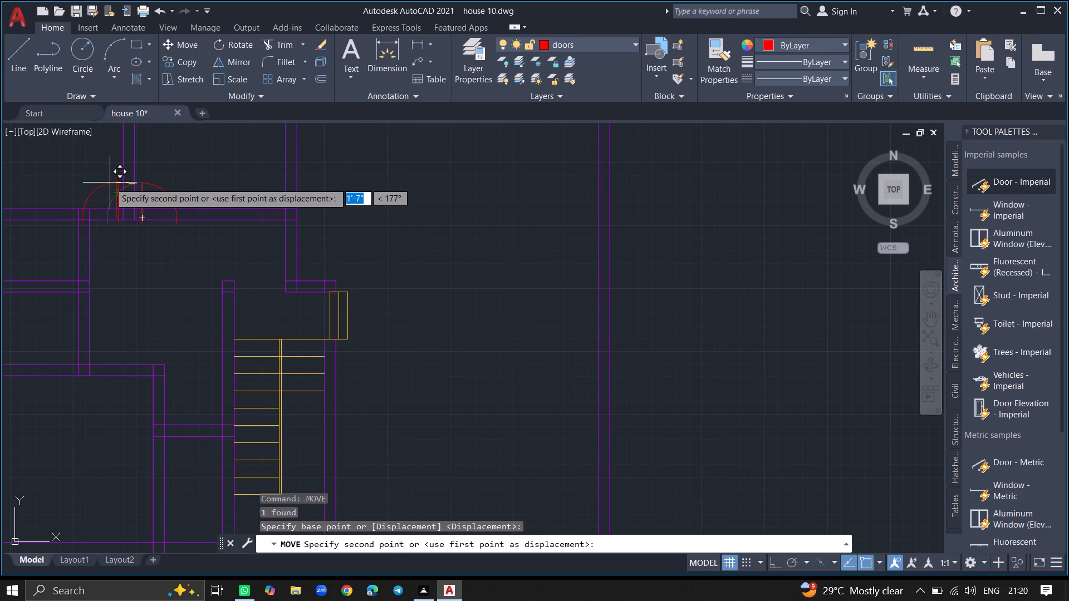
ctrl+scroll(108, 181, up, 2)
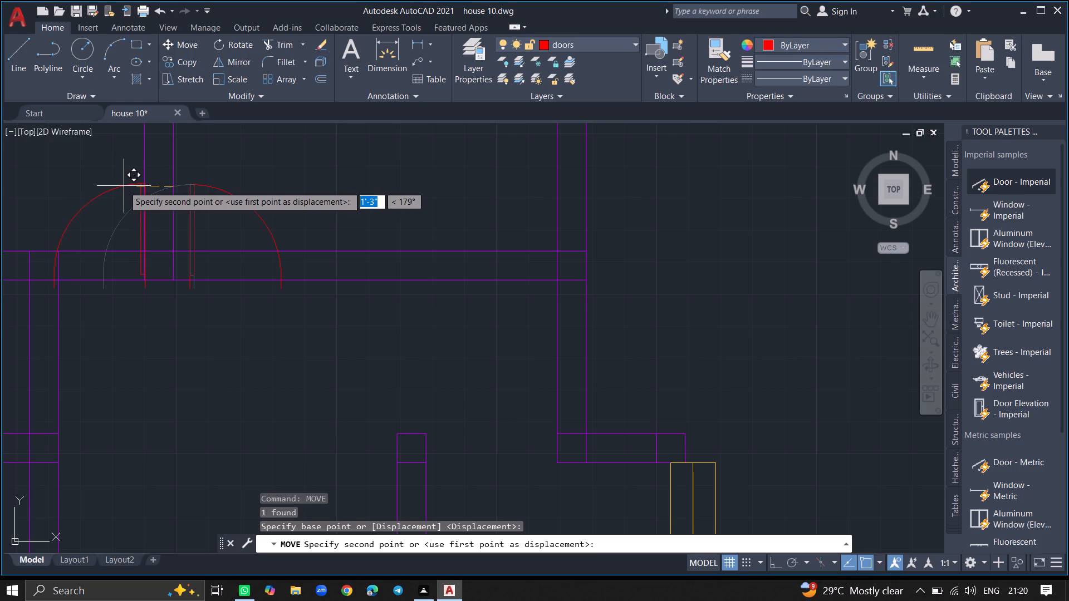
click(124, 186)
Scale the northwest room's door down freehand from a base point on its swing arc, to a narrower door width.
click(124, 186)
text(sc)
key(Return)
click(124, 186)
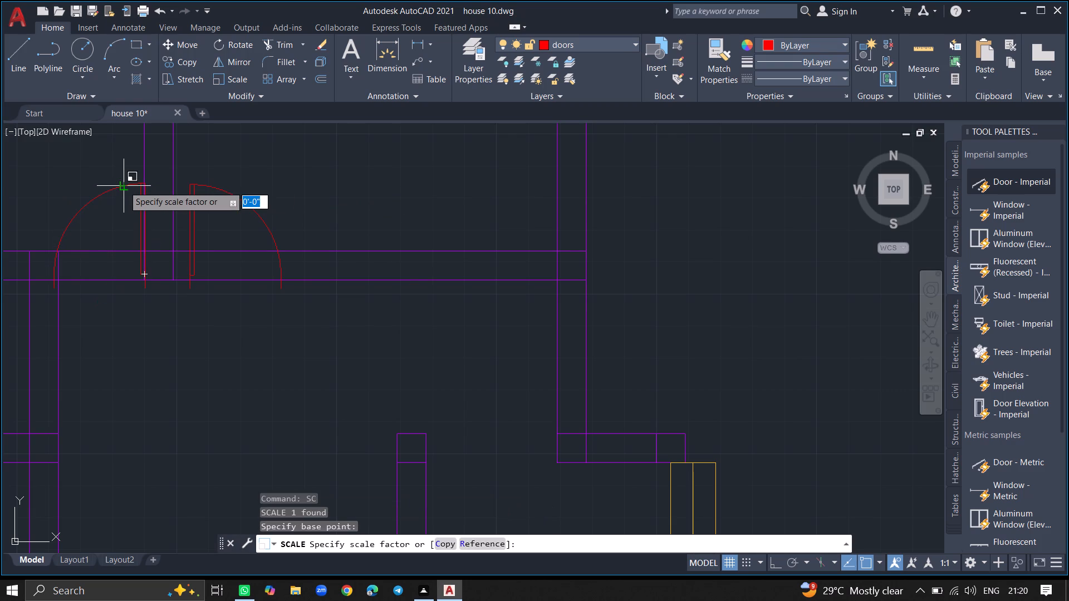
click(117, 145)
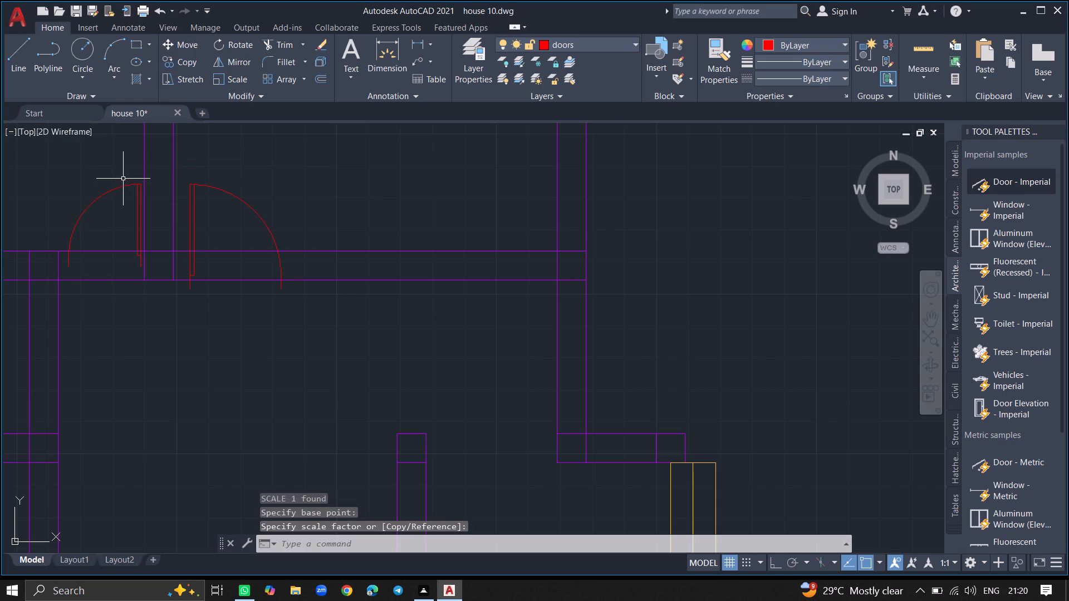
Move the reduced door slightly south so it sits in the northwest room's south wall.
click(126, 186)
text(move)
key(Return)
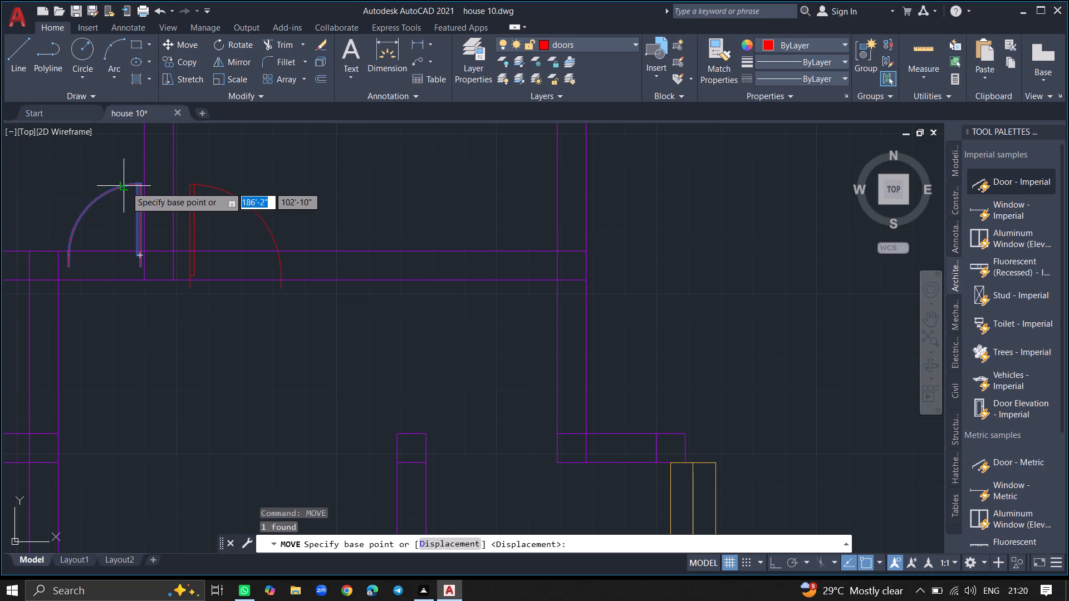
click(126, 186)
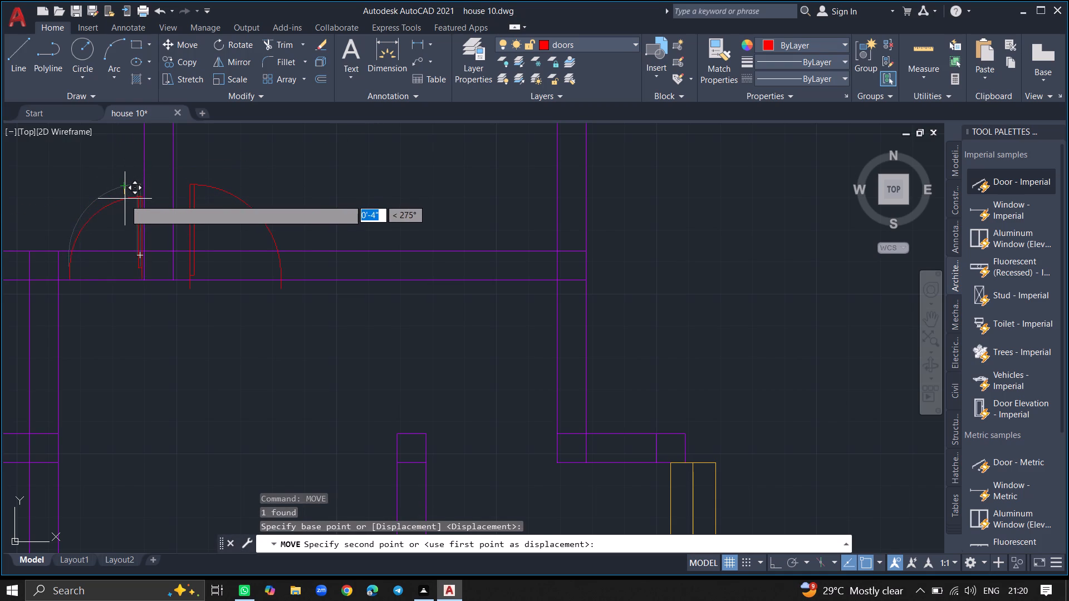
click(124, 205)
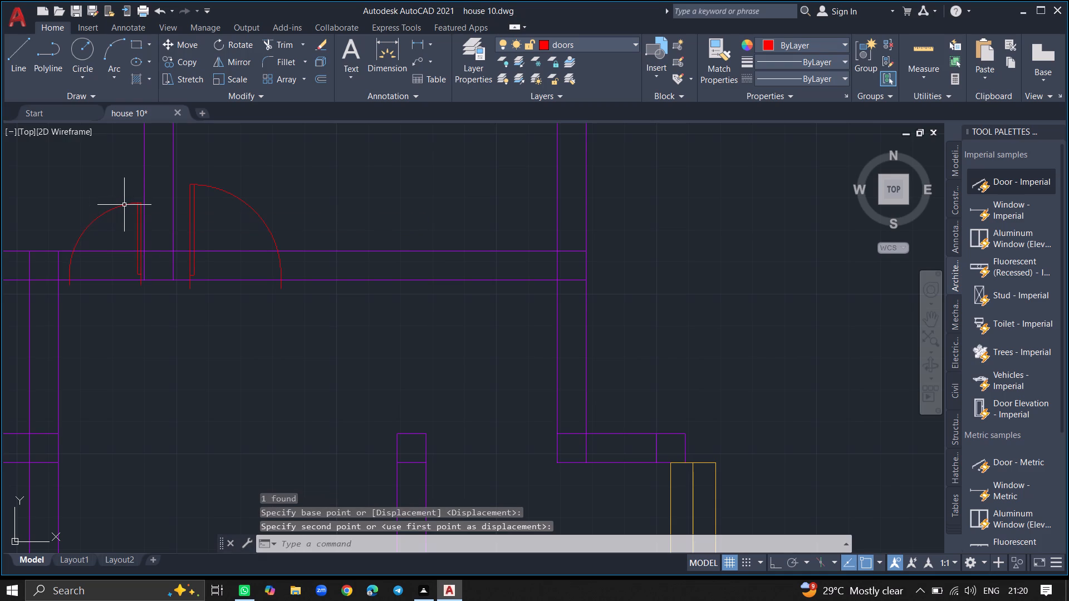
Erase the larger original door east of the partition.
click(192, 203)
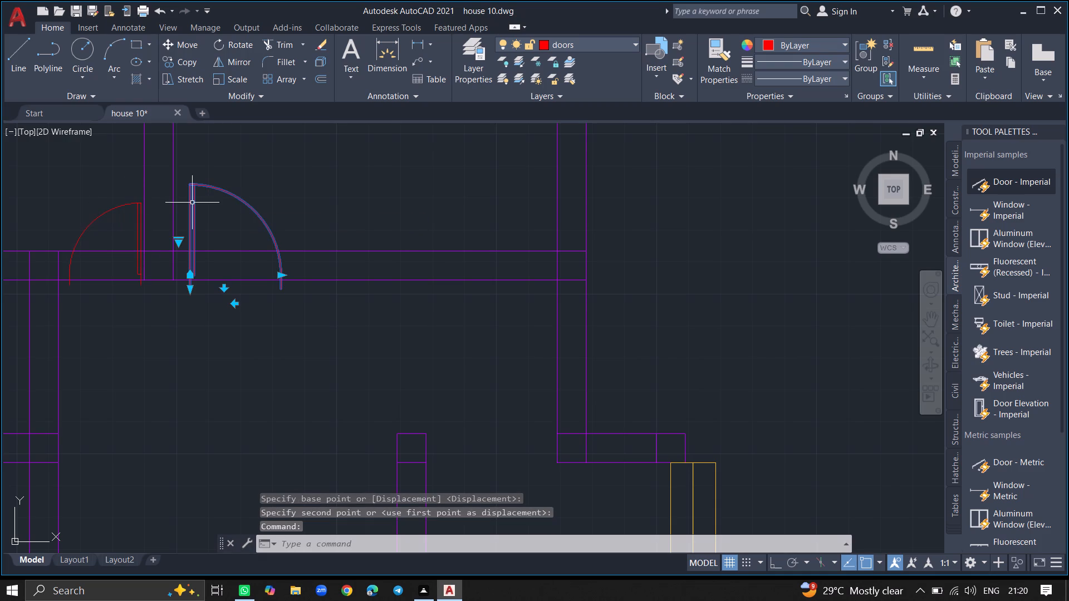
key(Delete)
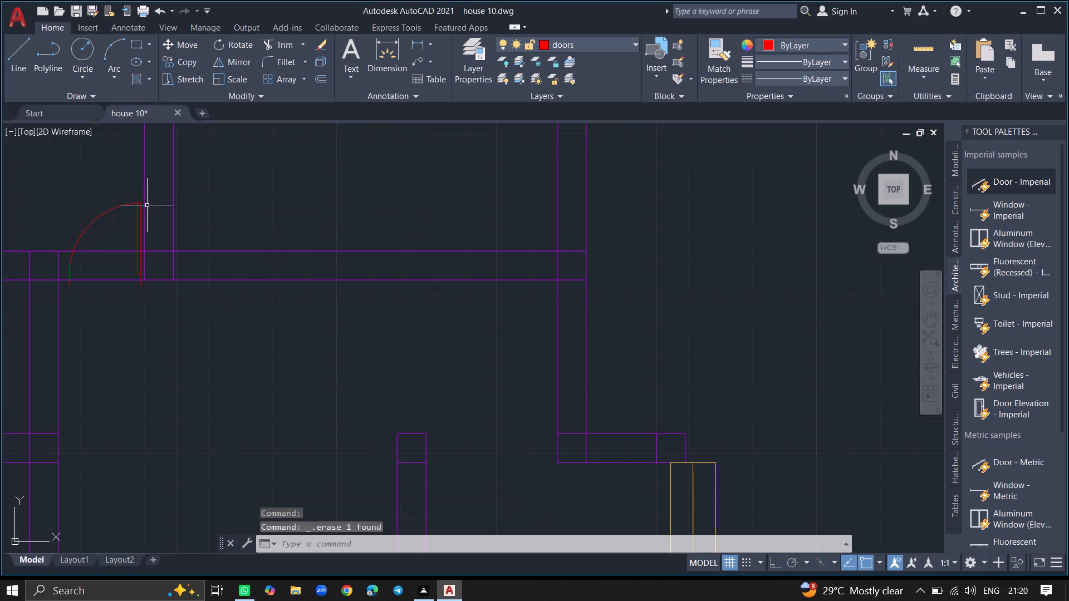
Mirror the reduced door about a vertical line along its leaf, keeping the original.
click(140, 205)
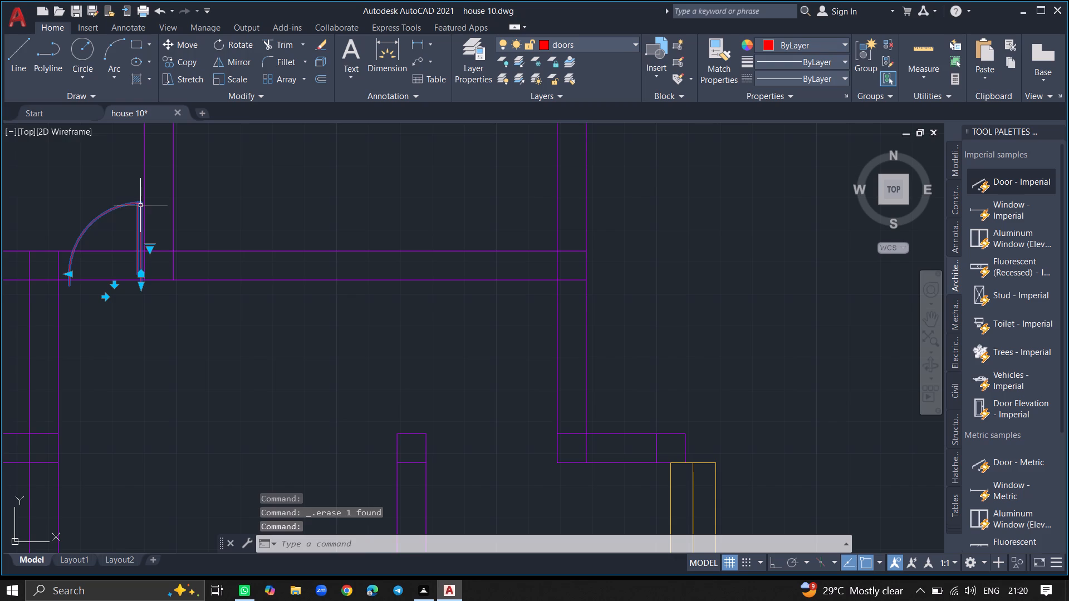
text(mirror)
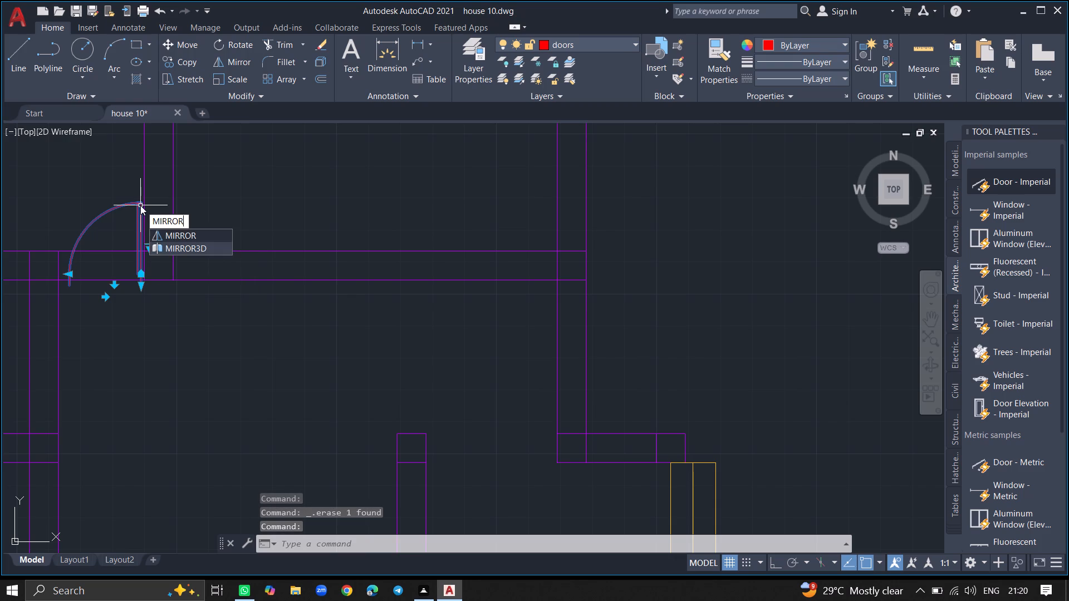
key(Return)
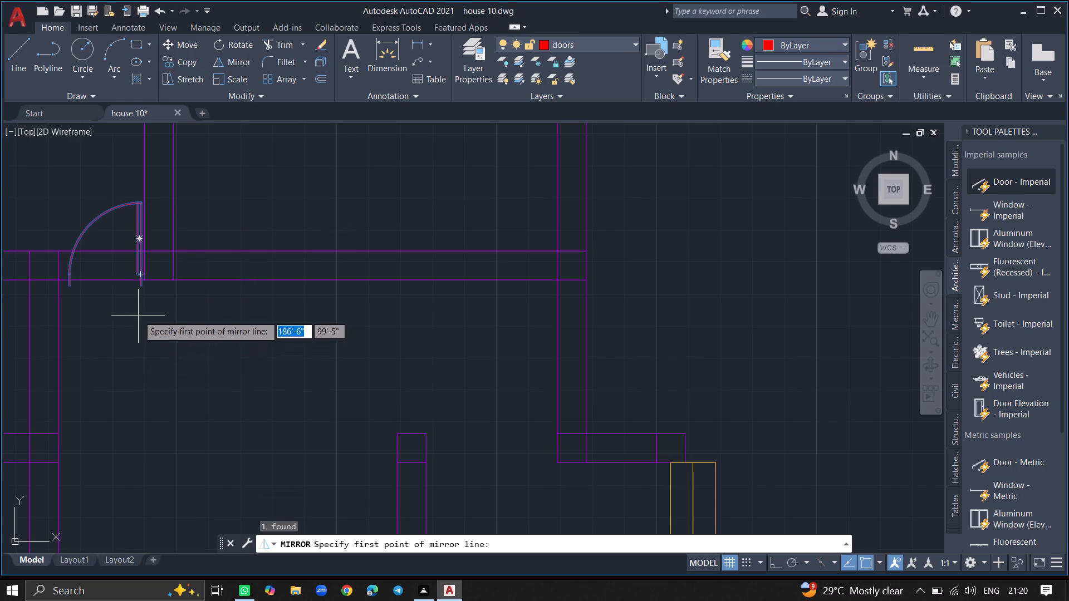
click(141, 274)
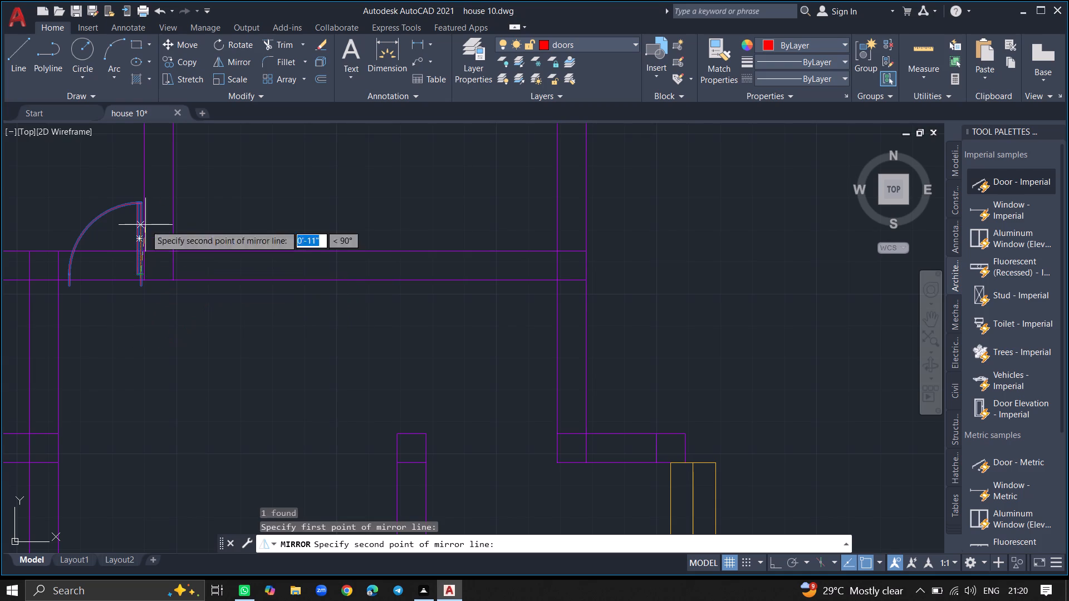
ctrl+scroll(139, 196, up, 4)
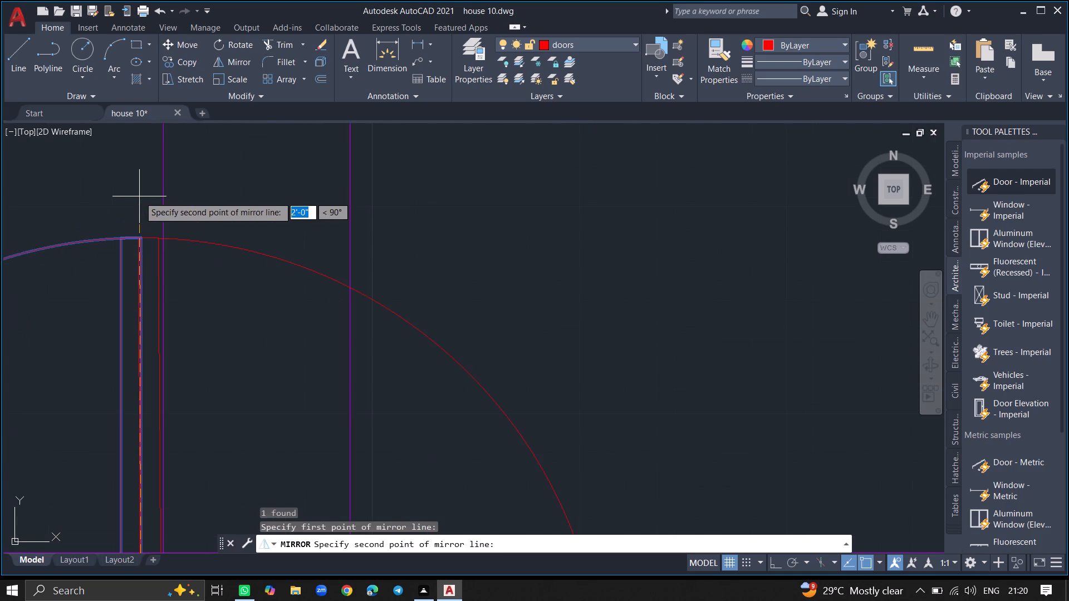
click(139, 239)
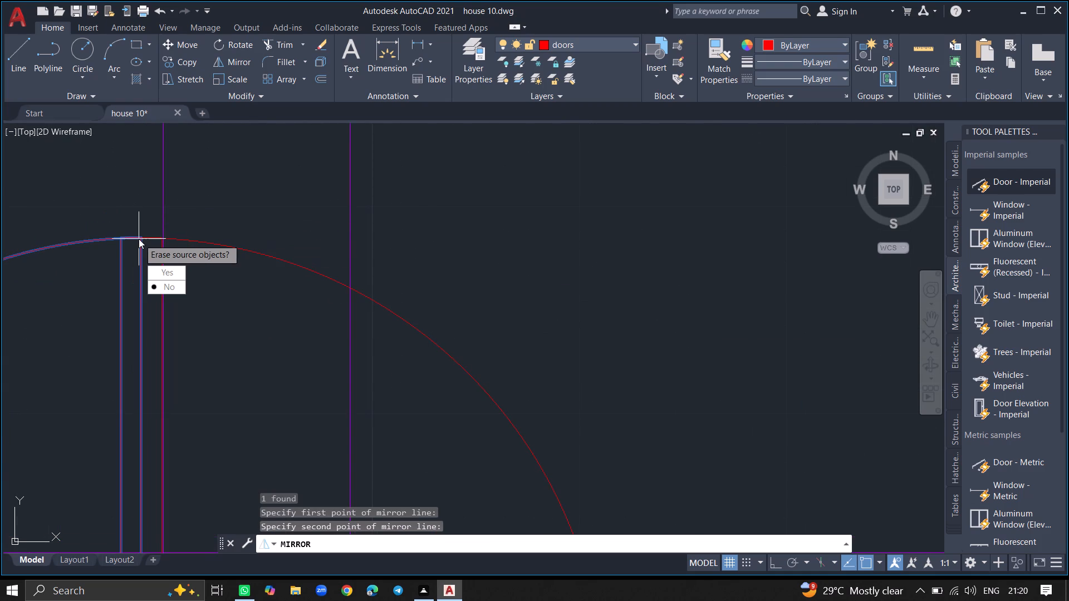
drag(160, 282, 139, 239)
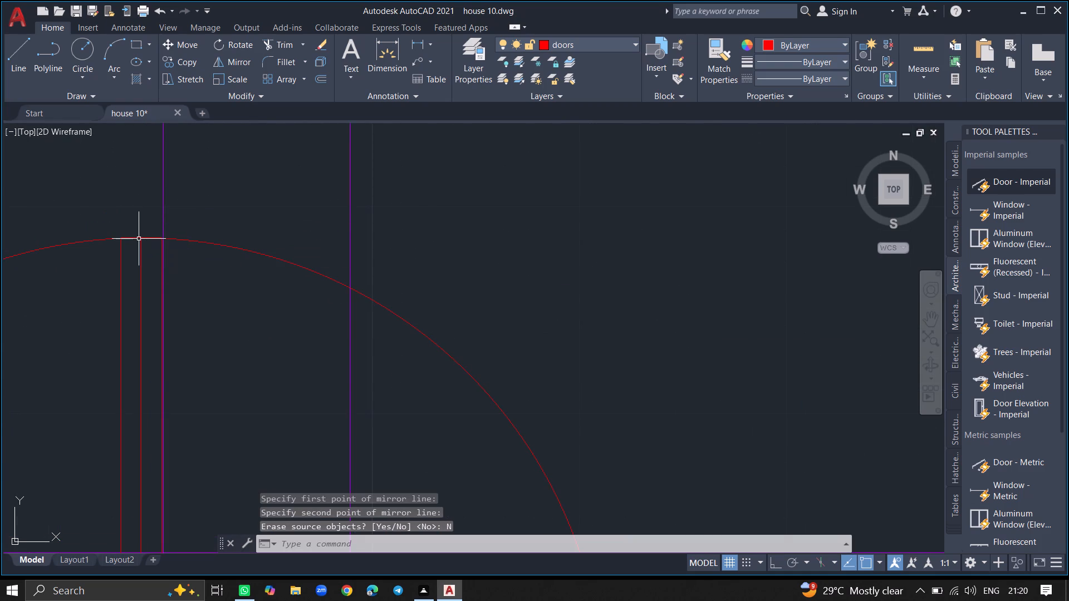
Move the mirrored copy about 1'-1" east, onto the north middle room's south wall just east of the partition.
click(198, 240)
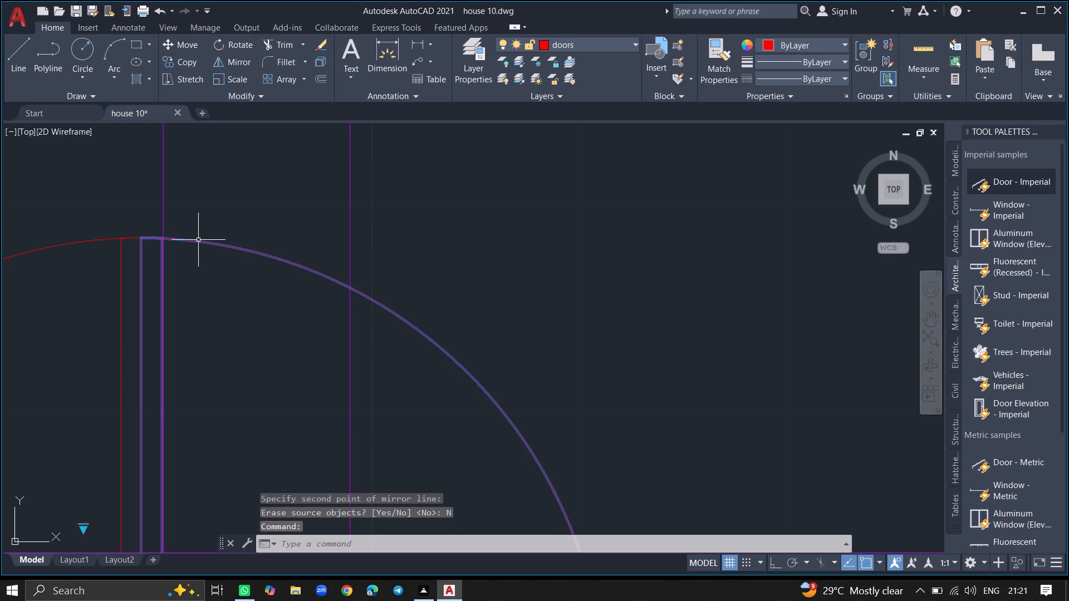
text(move)
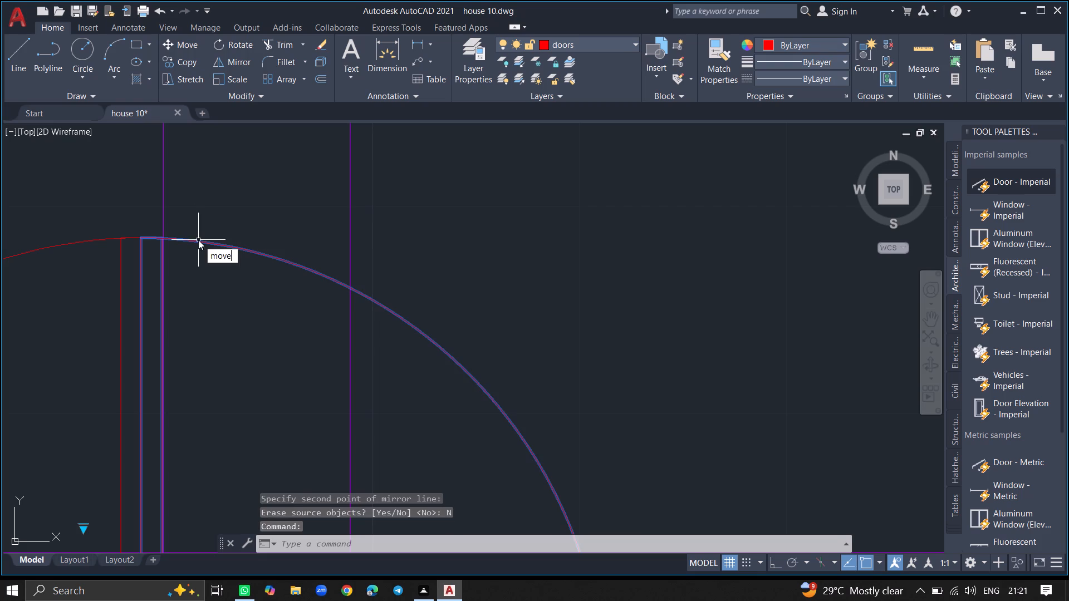
key(Return)
click(198, 240)
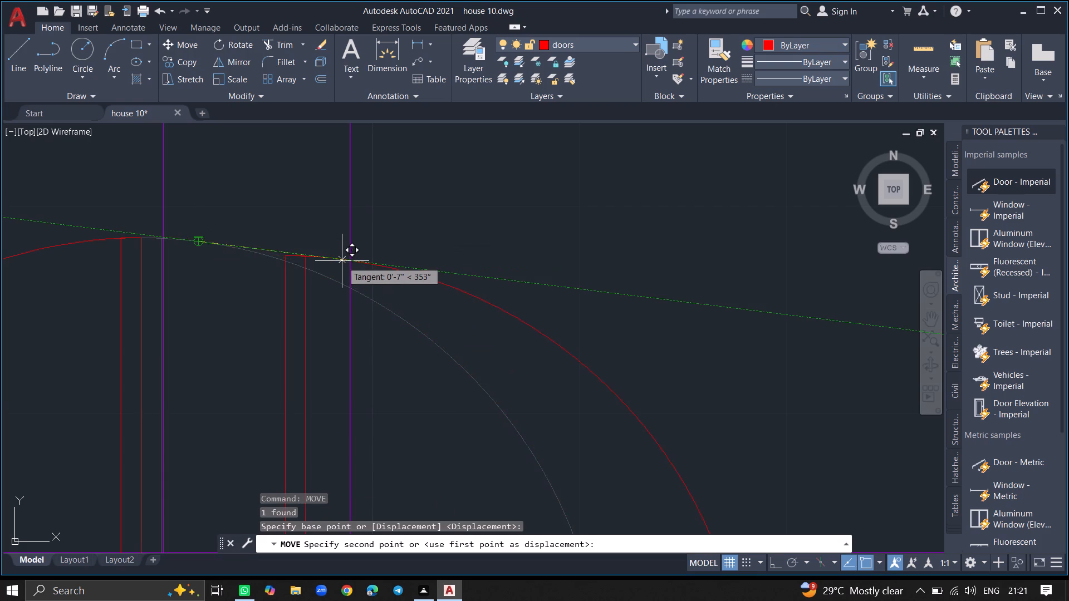
ctrl+scroll(342, 261, down, 3)
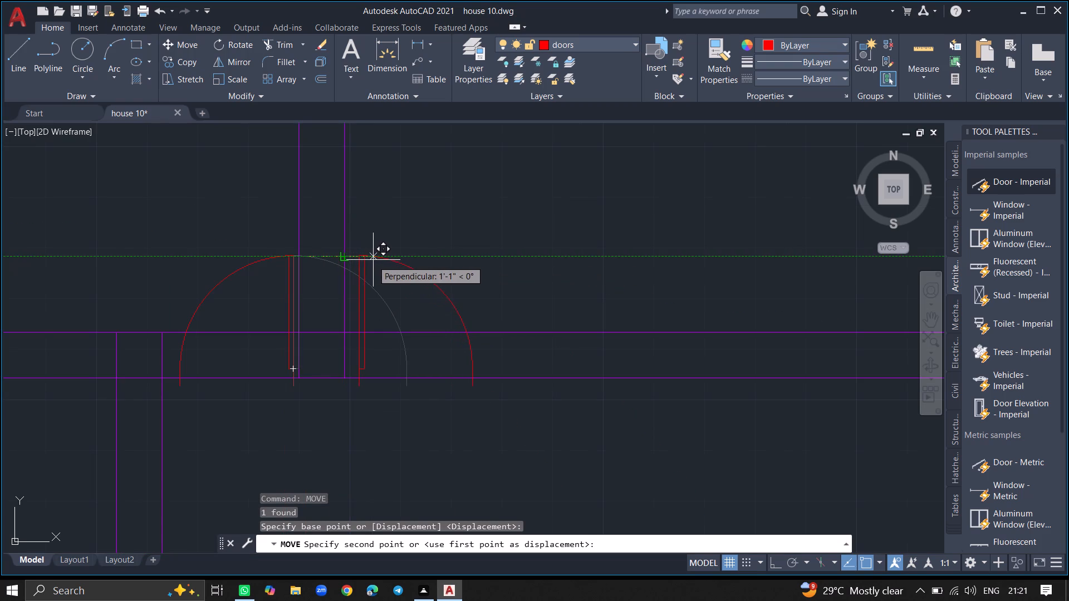
click(375, 259)
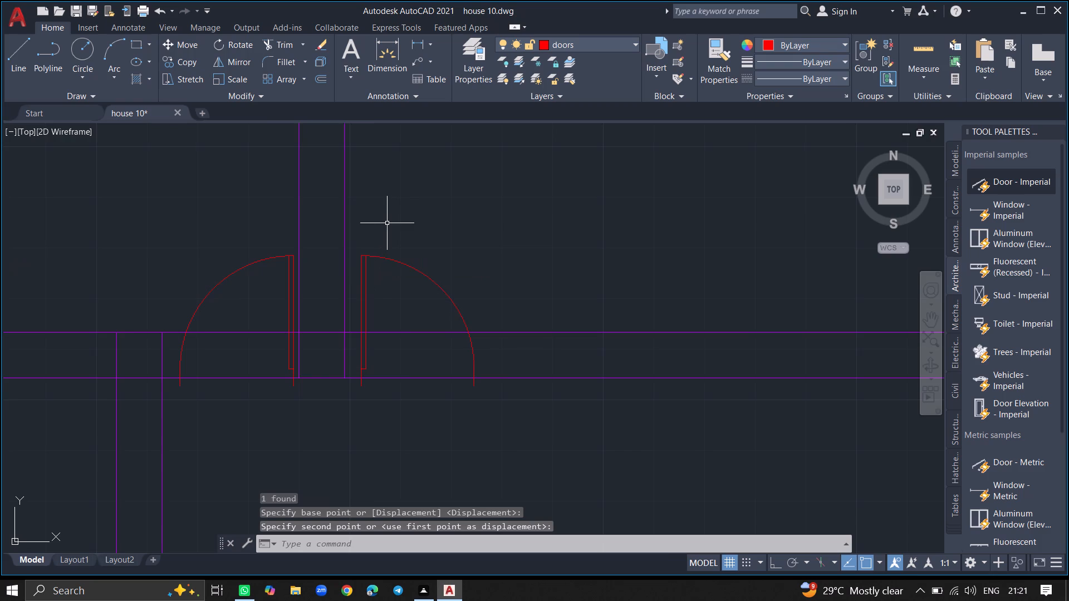
Insert a Door - Imperial block in the open hall south of the two existing doors.
ctrl+scroll(388, 223, down, 2)
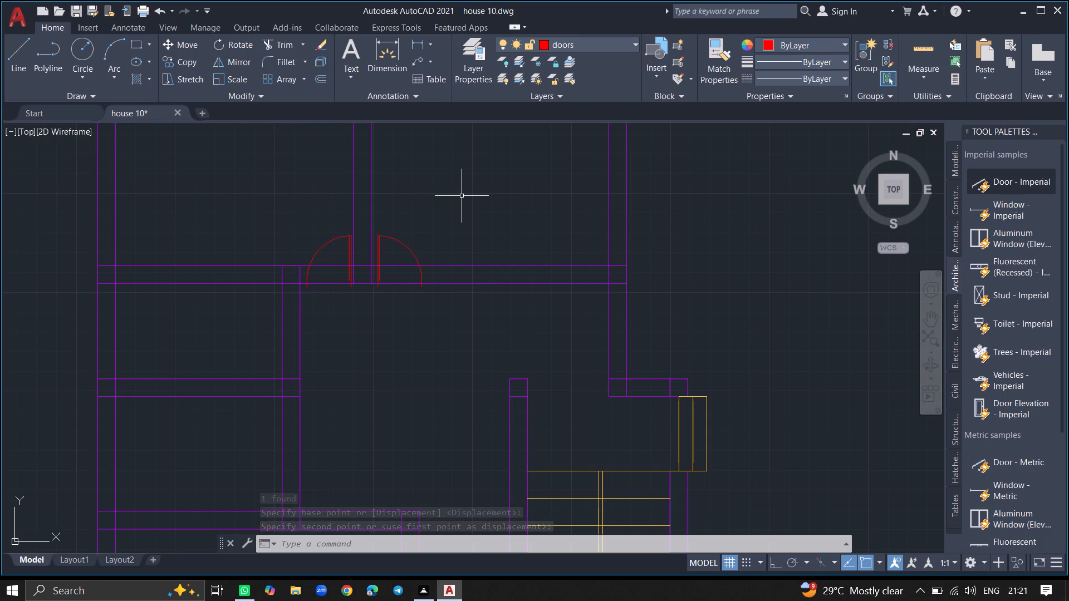
click(1000, 180)
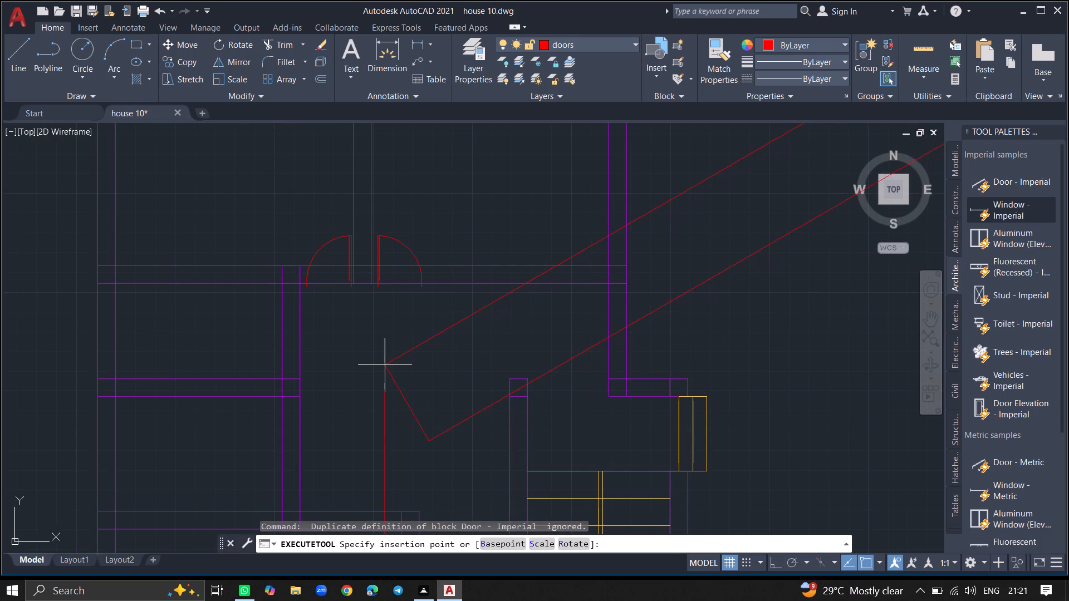
click(384, 365)
Set the new door's opening angle so its leaf stands perpendicular to the opening.
click(385, 365)
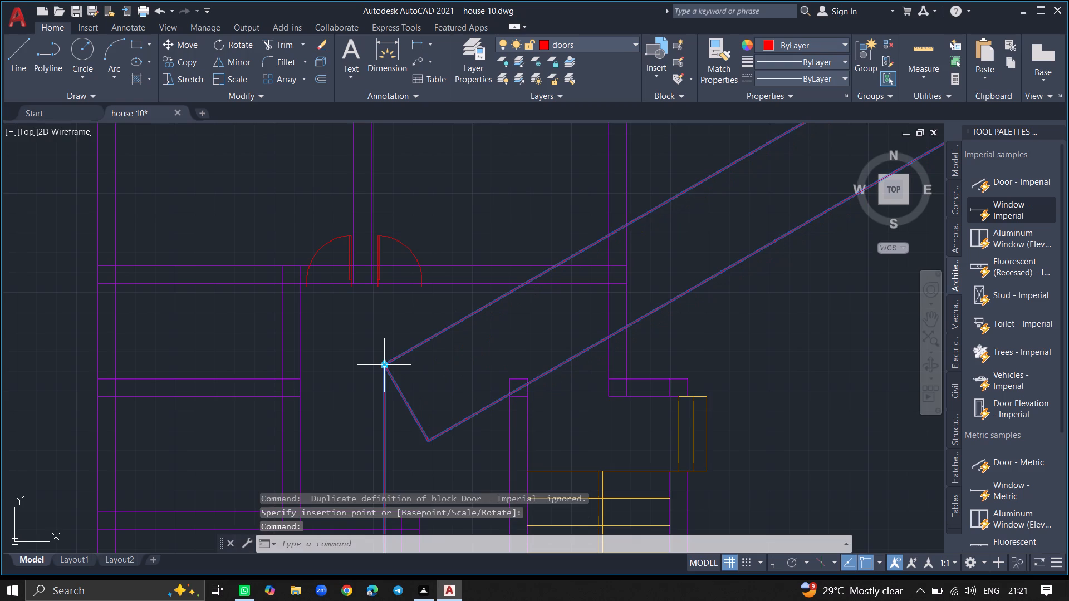
ctrl+scroll(415, 307, down, 2)
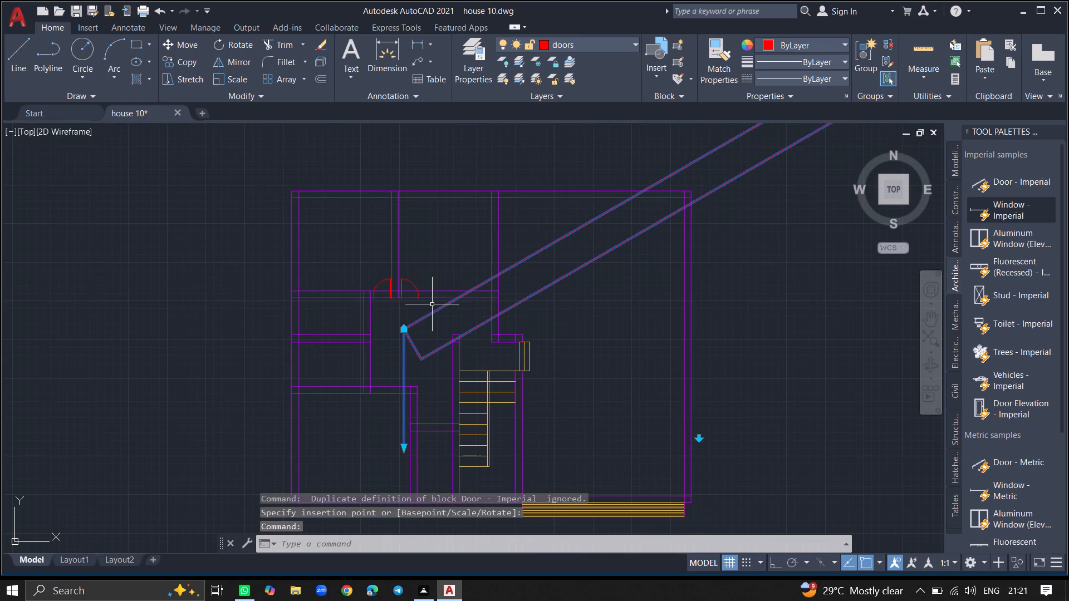
ctrl+scroll(433, 304, down, 2)
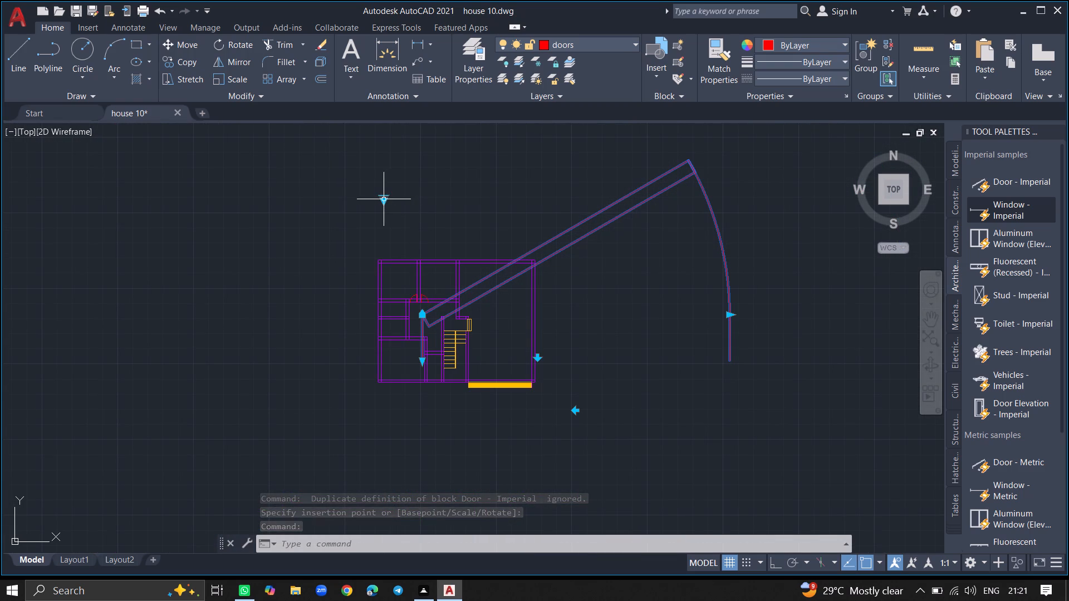
click(385, 199)
click(409, 252)
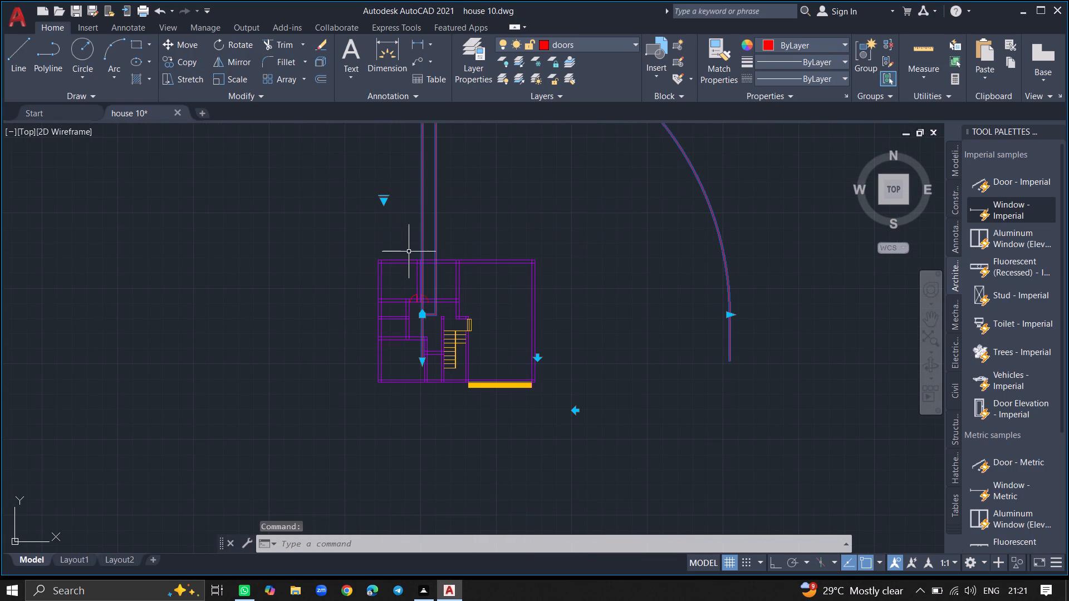
key(Escape)
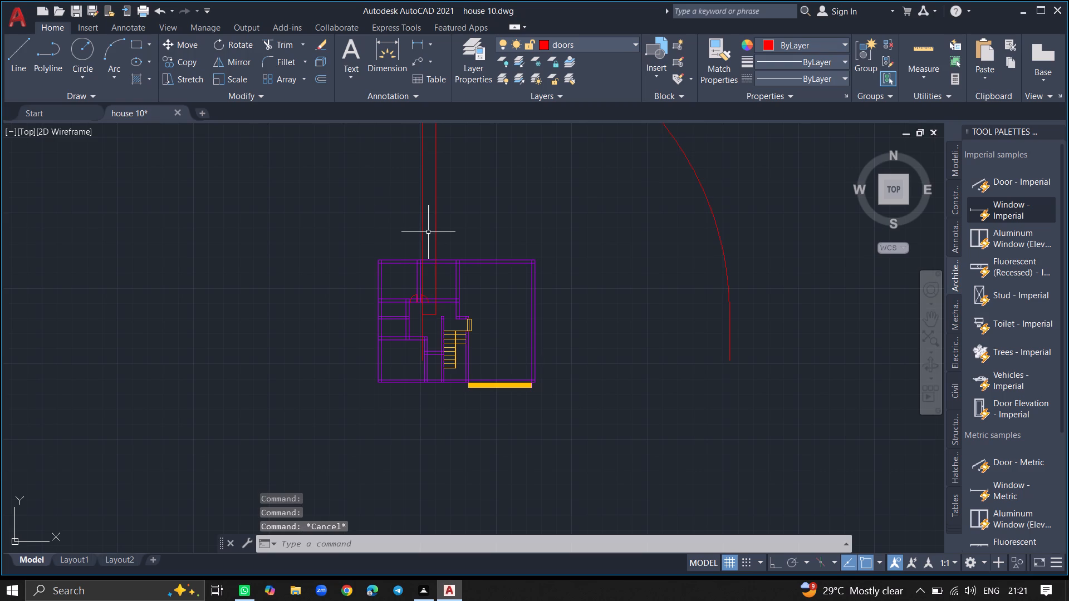
Scale the oversized new door down to roughly room-door size, using a base point on its leaf.
click(420, 232)
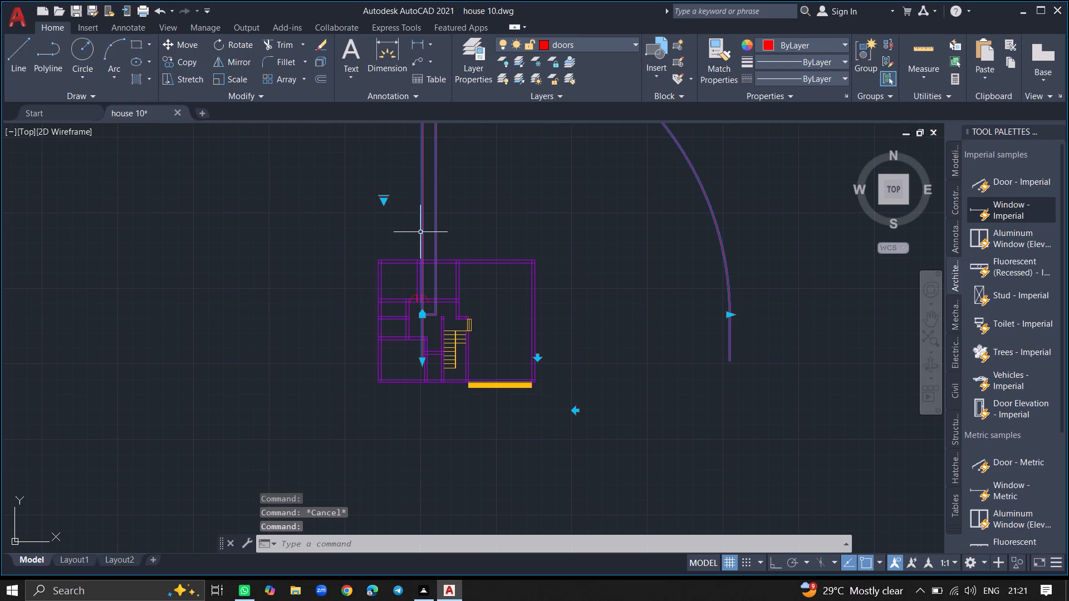
text(sc)
key(Return)
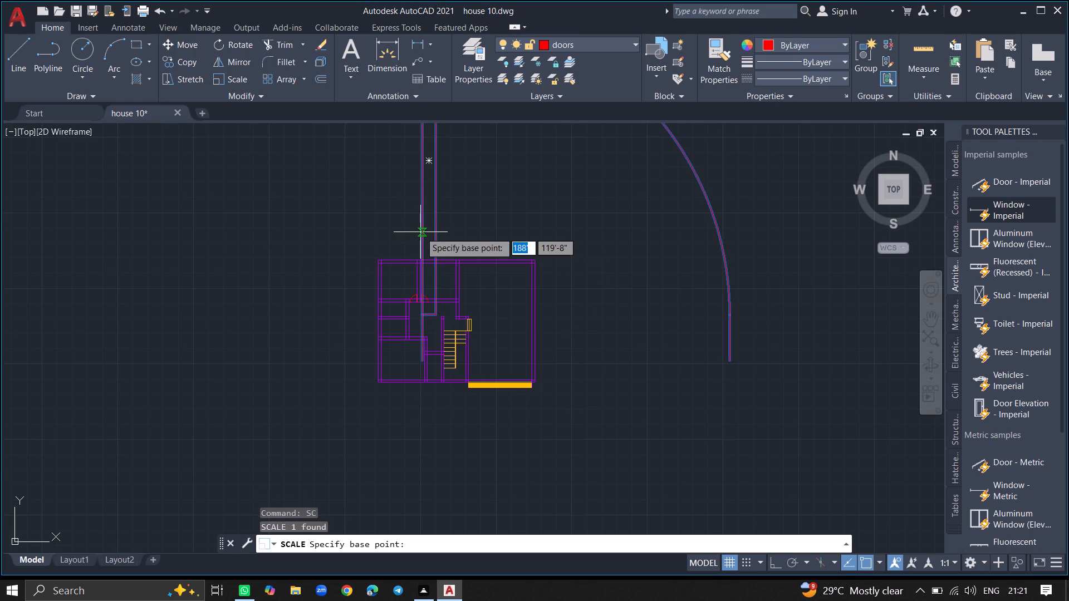
click(429, 164)
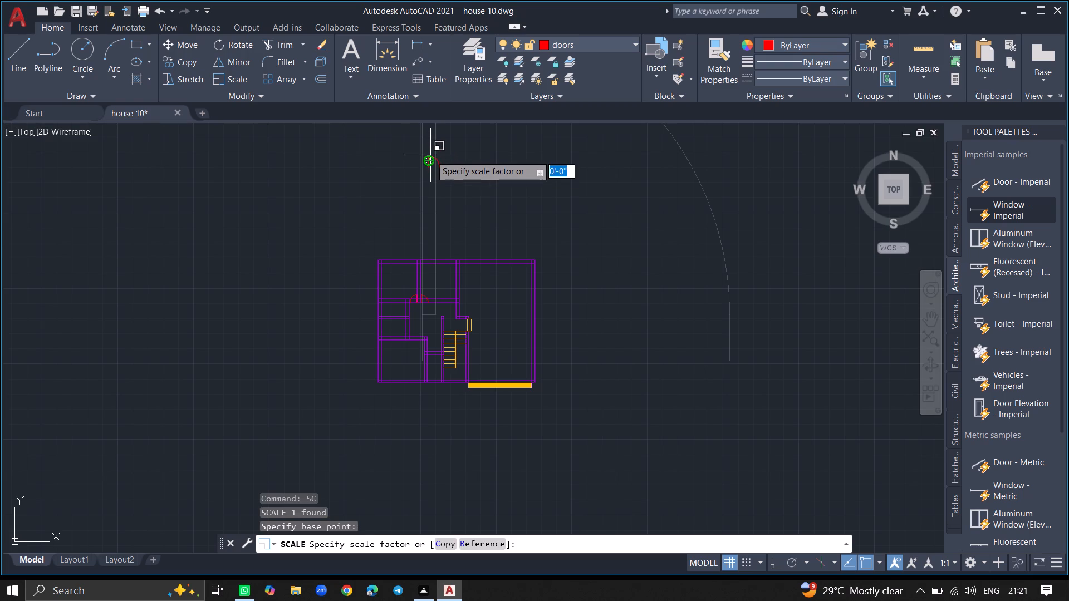
ctrl+scroll(430, 155, up, 3)
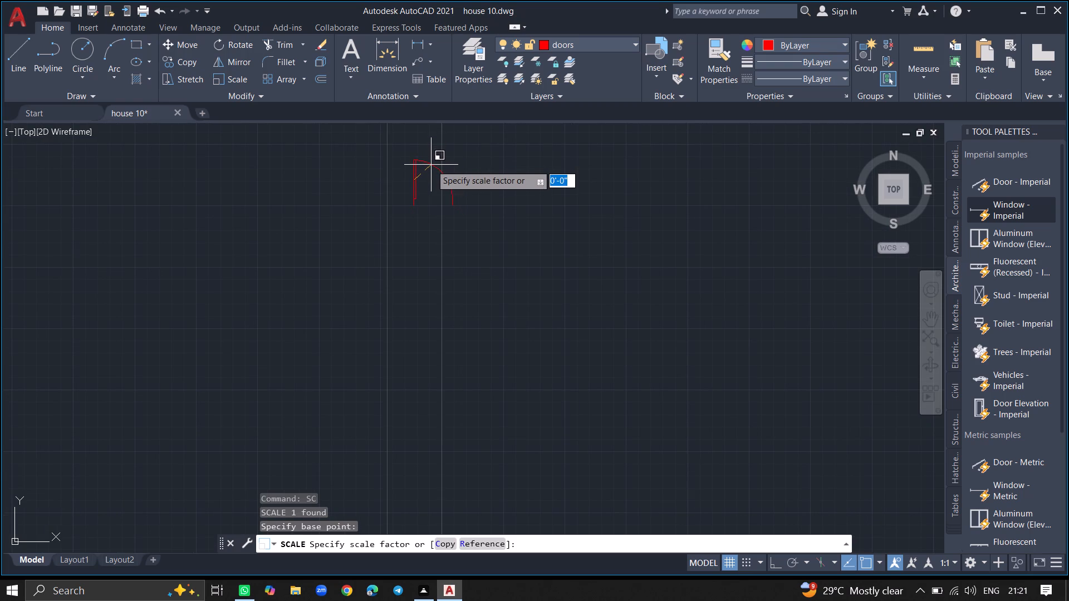
click(431, 165)
Rotate the reduced door about 269° around the north end of its leaf so the leaf points west.
click(430, 165)
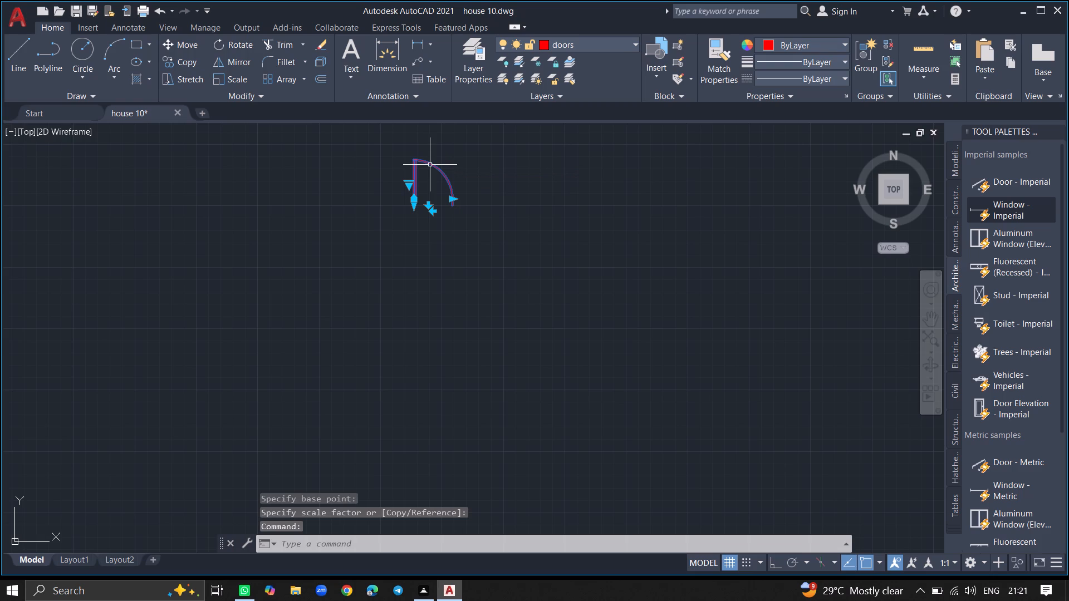
text(rotate)
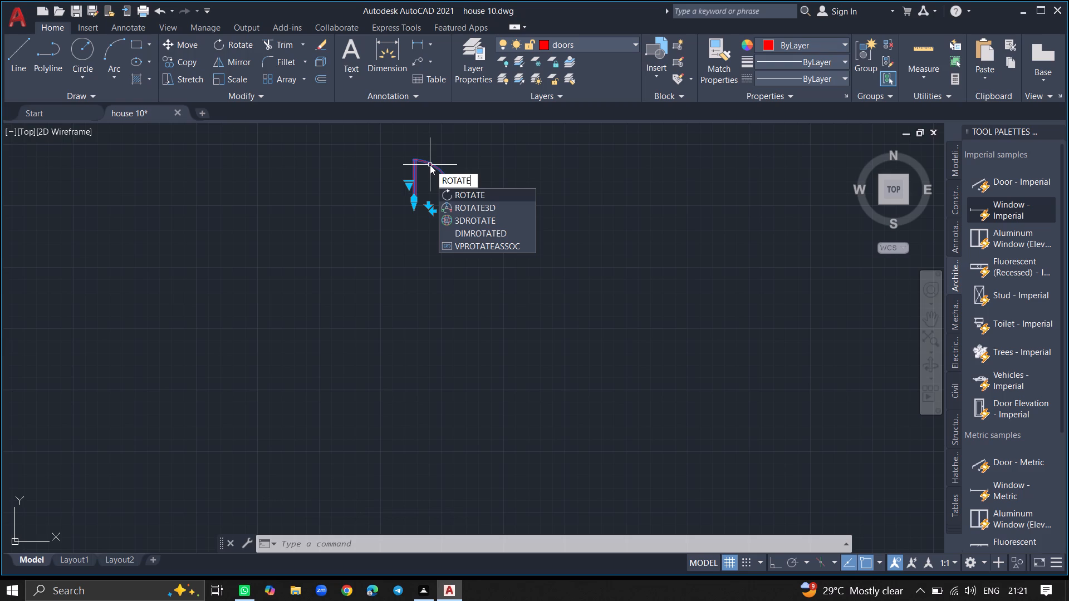
key(Return)
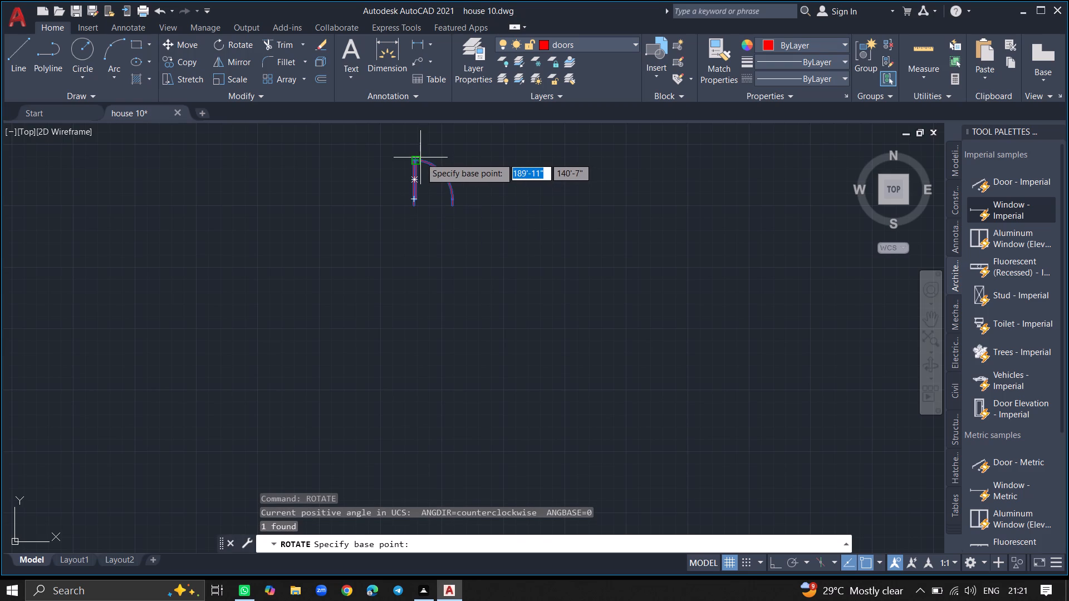
click(420, 157)
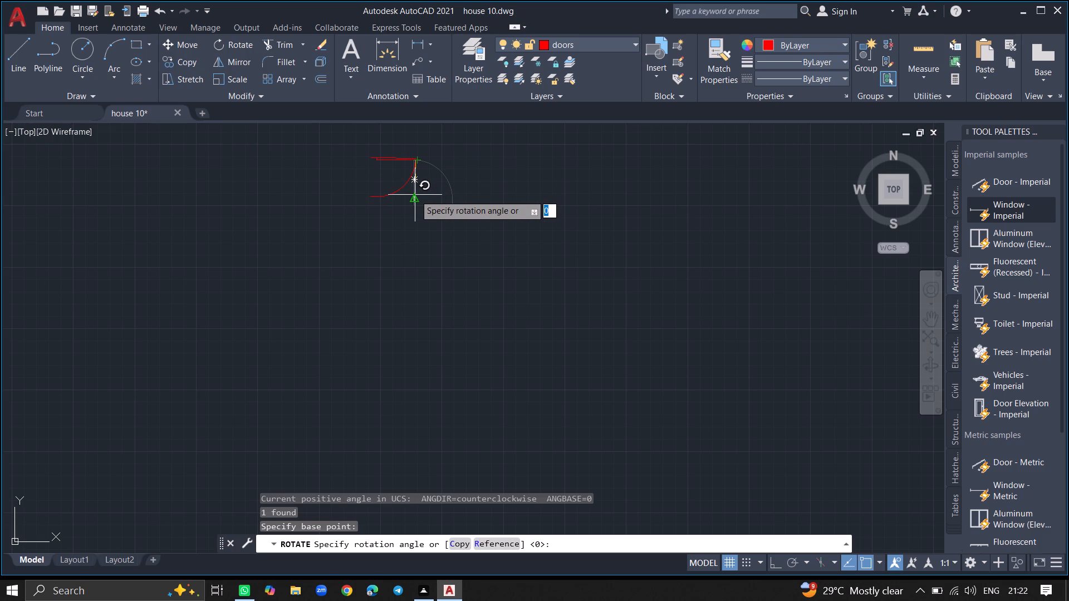
key(F8)
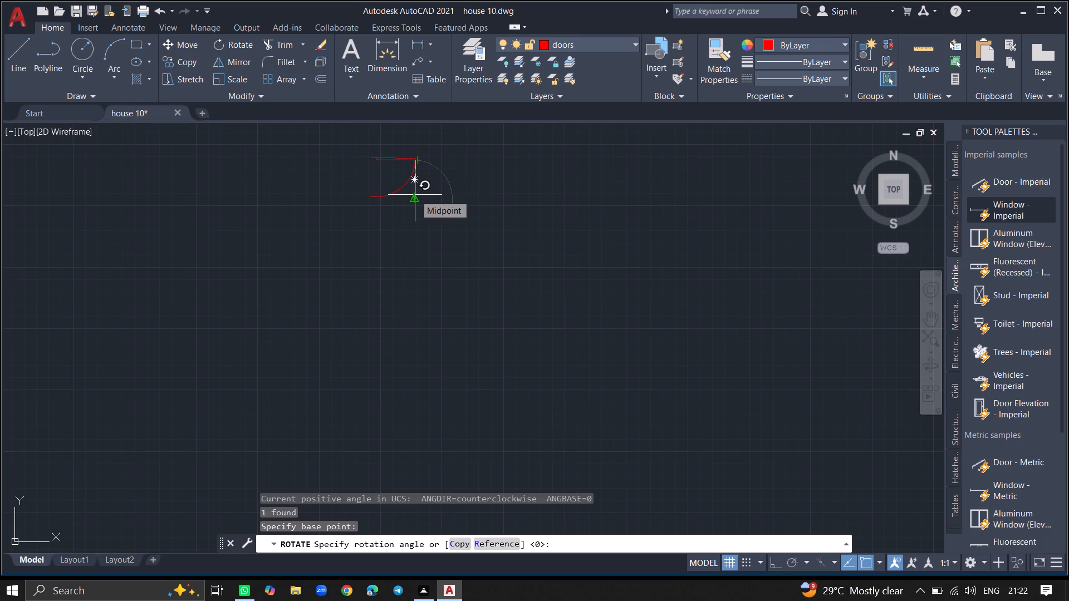
click(415, 195)
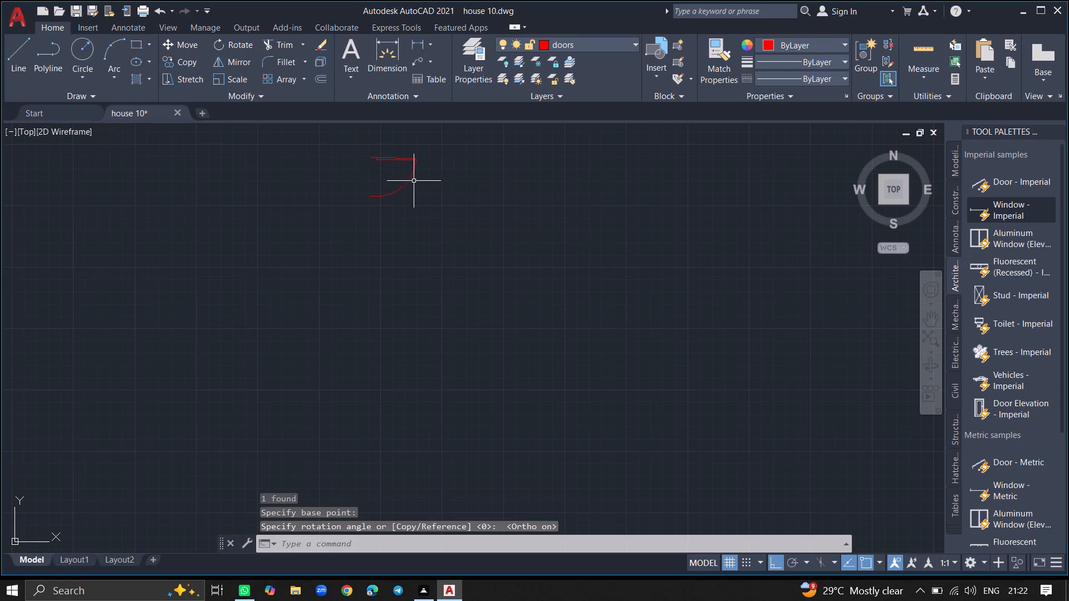
Move the rotated door into the small room south of the northwest room, beside its east wall.
click(412, 174)
text(move)
key(Return)
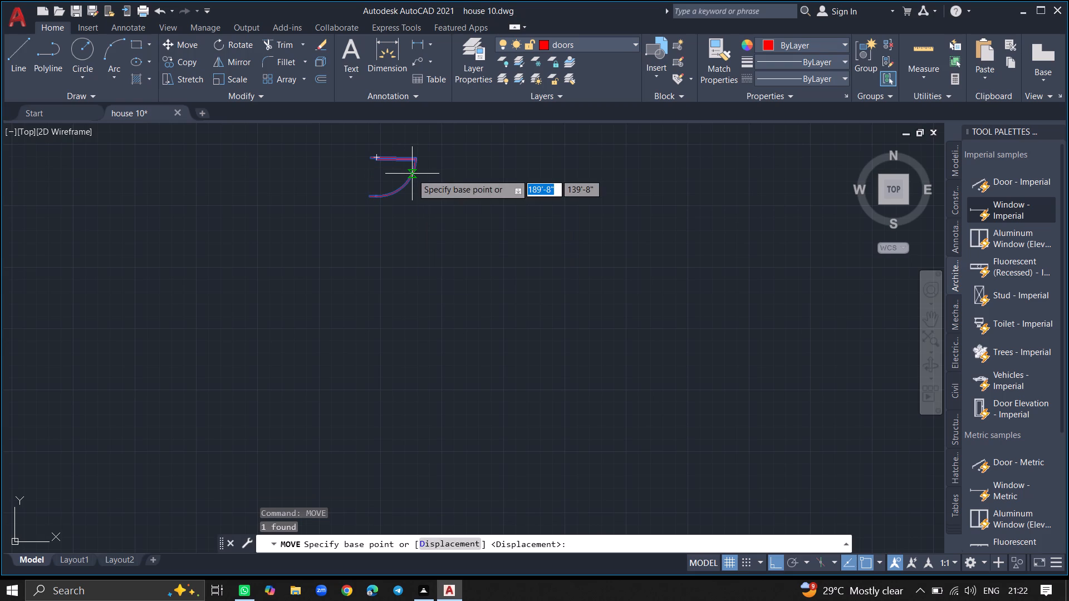
click(412, 174)
ctrl+scroll(391, 250, down, 4)
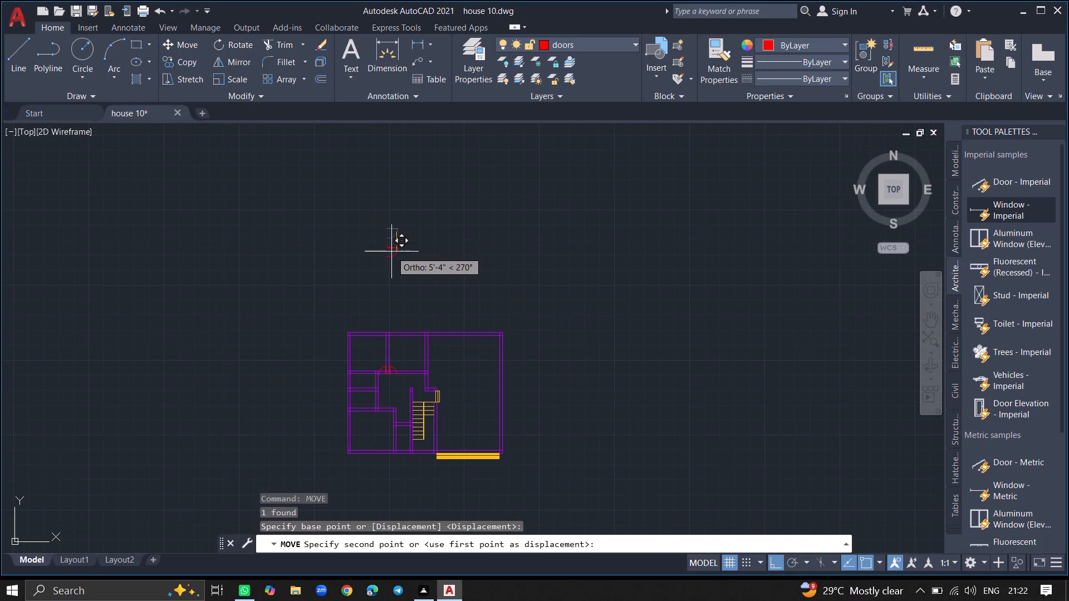
key(F8)
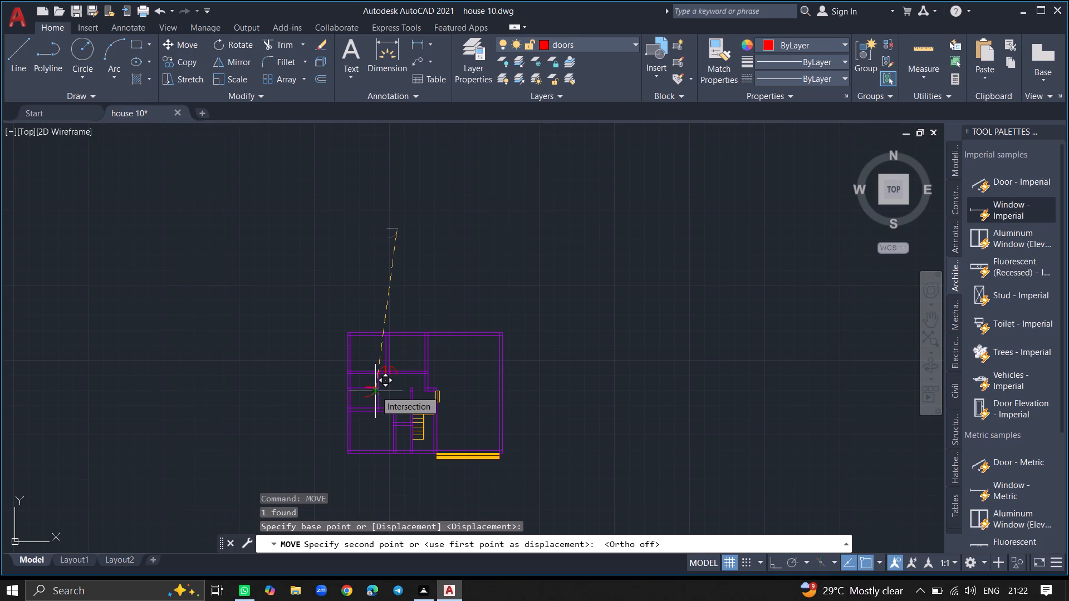
ctrl+scroll(375, 391, up, 2)
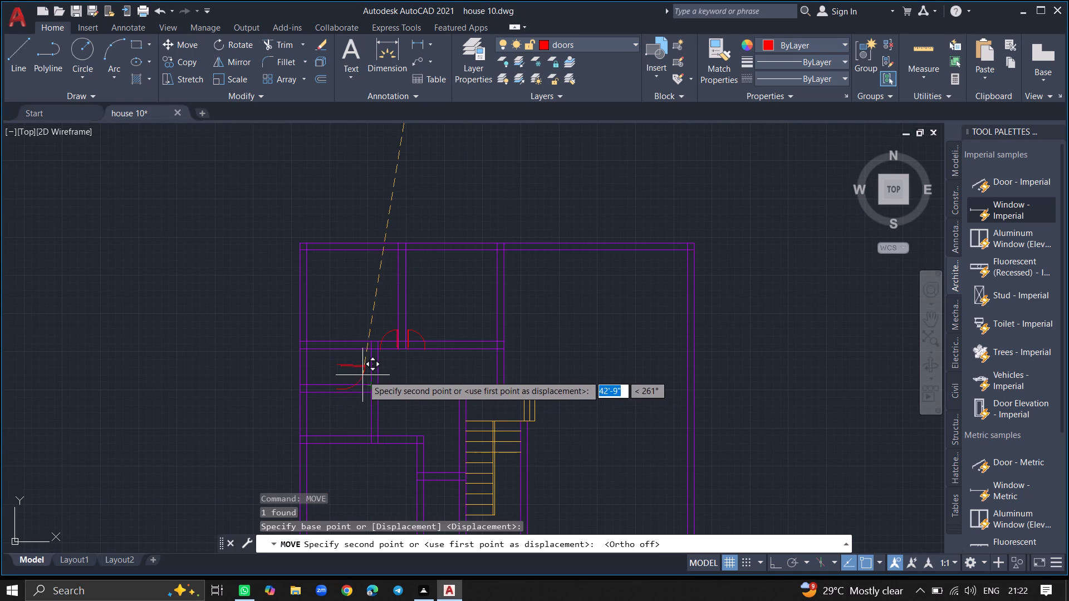
click(360, 368)
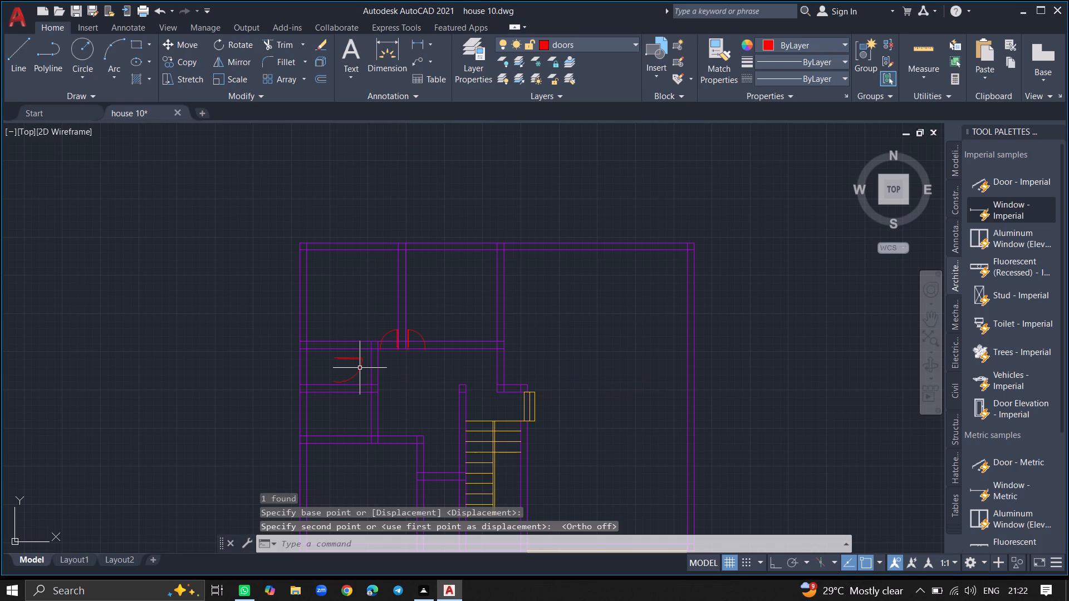
Rotate the door half a turn about its leaf's east end so it extends east across the small room's wall.
click(360, 368)
text(rotate)
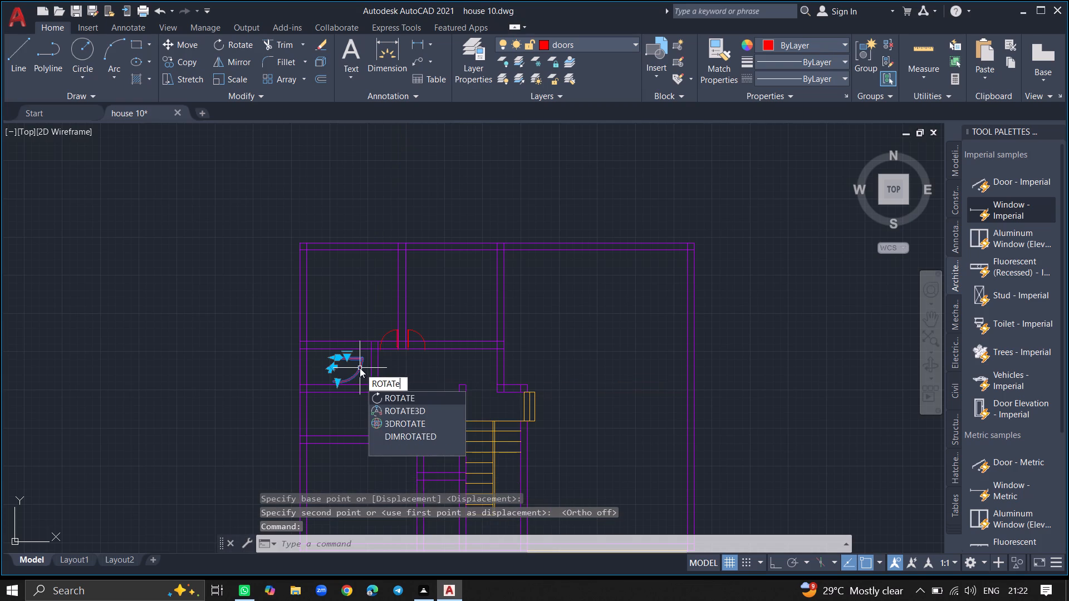
key(Return)
ctrl+scroll(360, 368, up, 1)
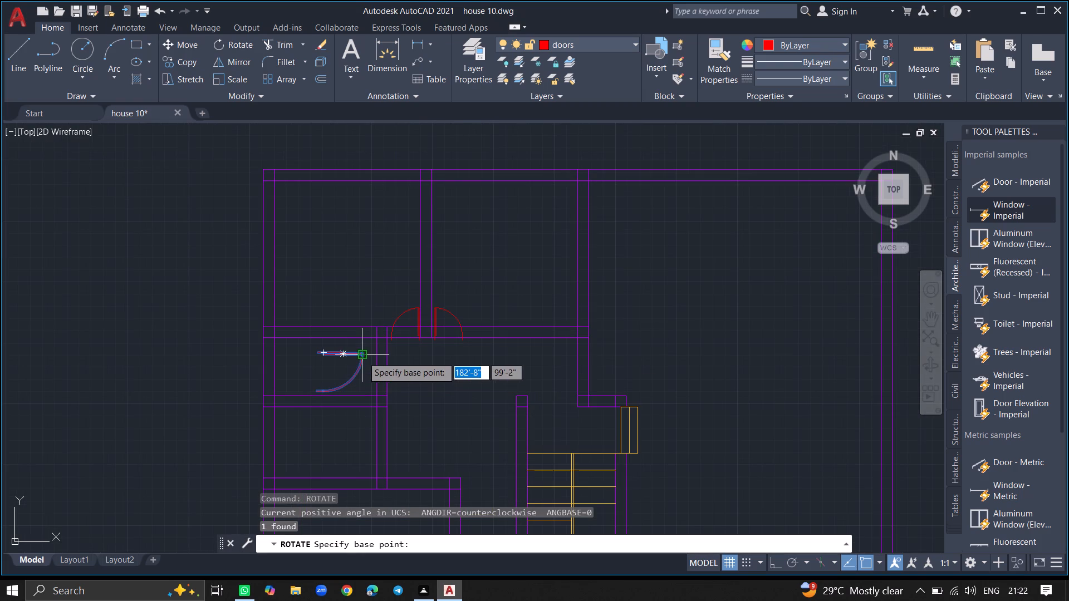
click(362, 357)
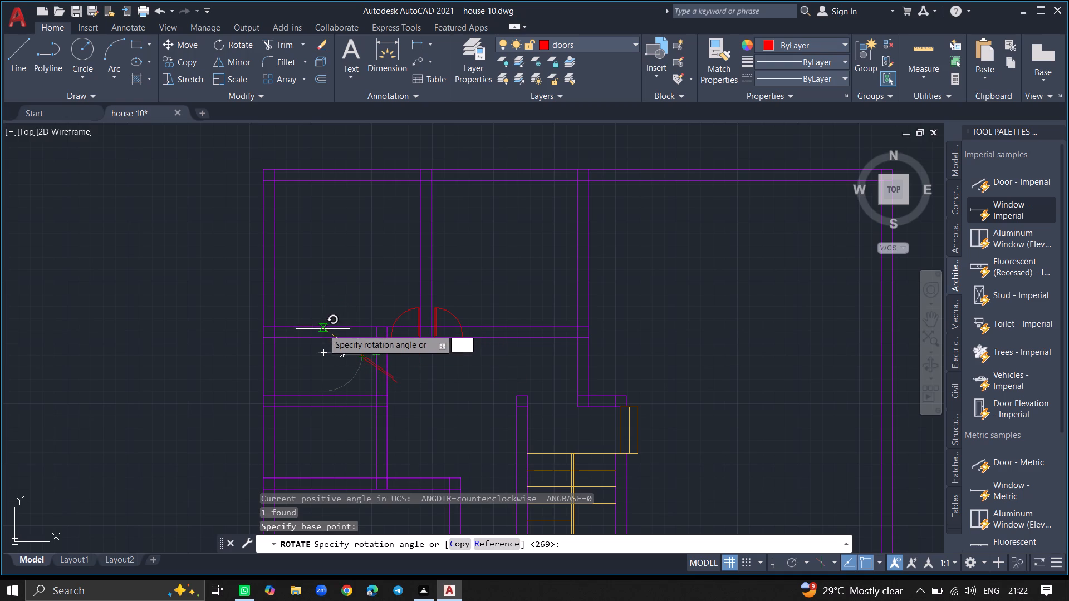
key(F8)
click(329, 359)
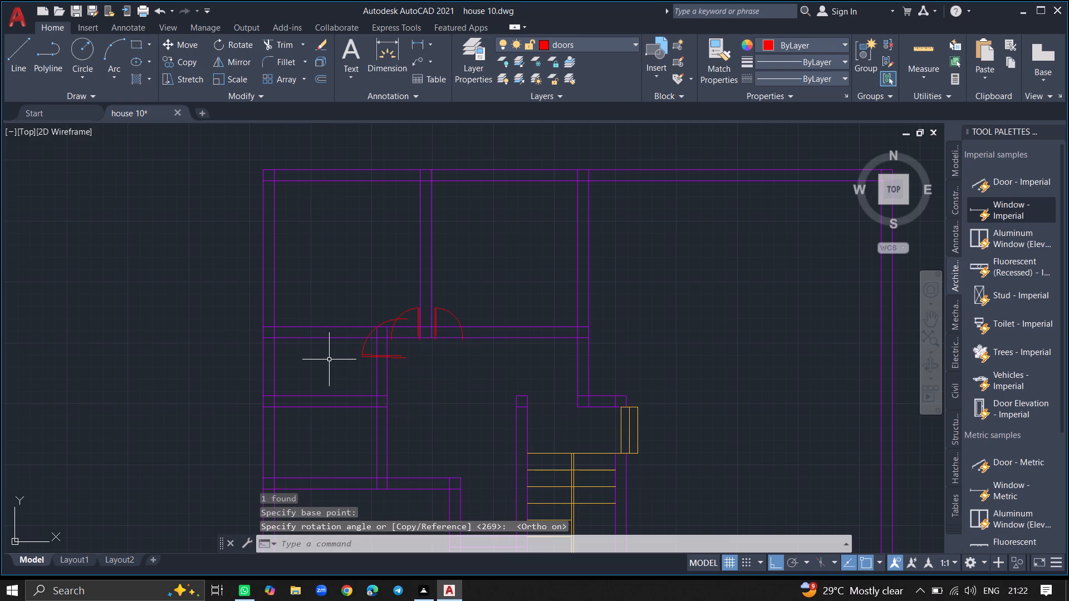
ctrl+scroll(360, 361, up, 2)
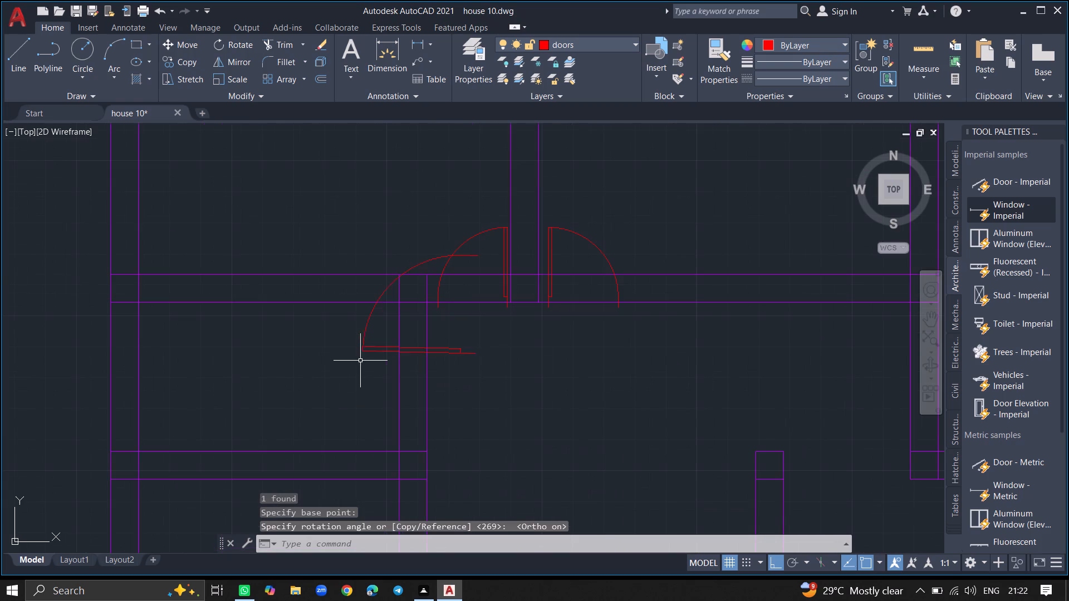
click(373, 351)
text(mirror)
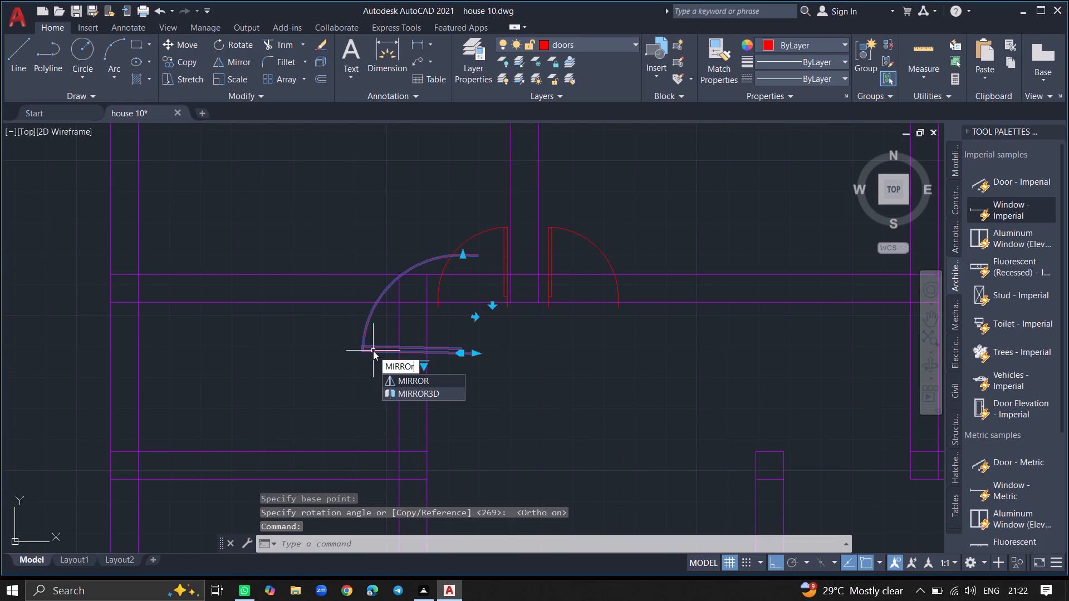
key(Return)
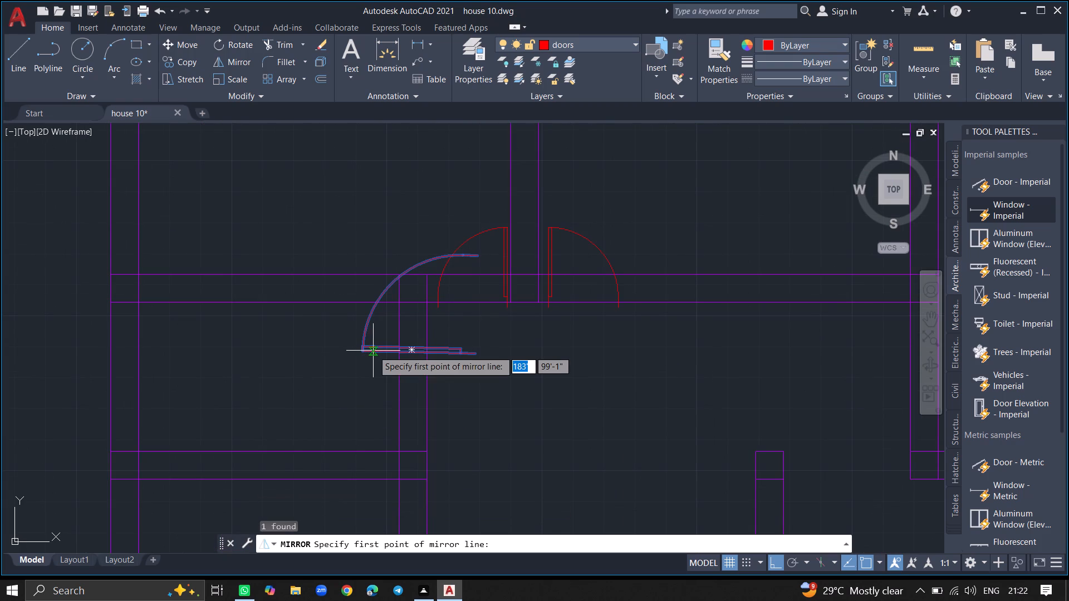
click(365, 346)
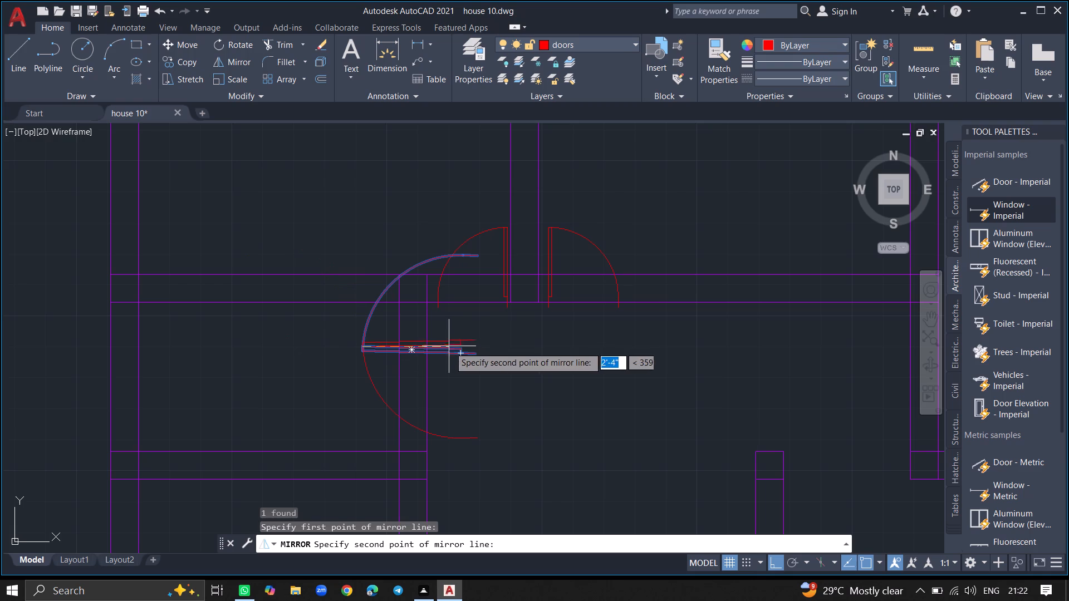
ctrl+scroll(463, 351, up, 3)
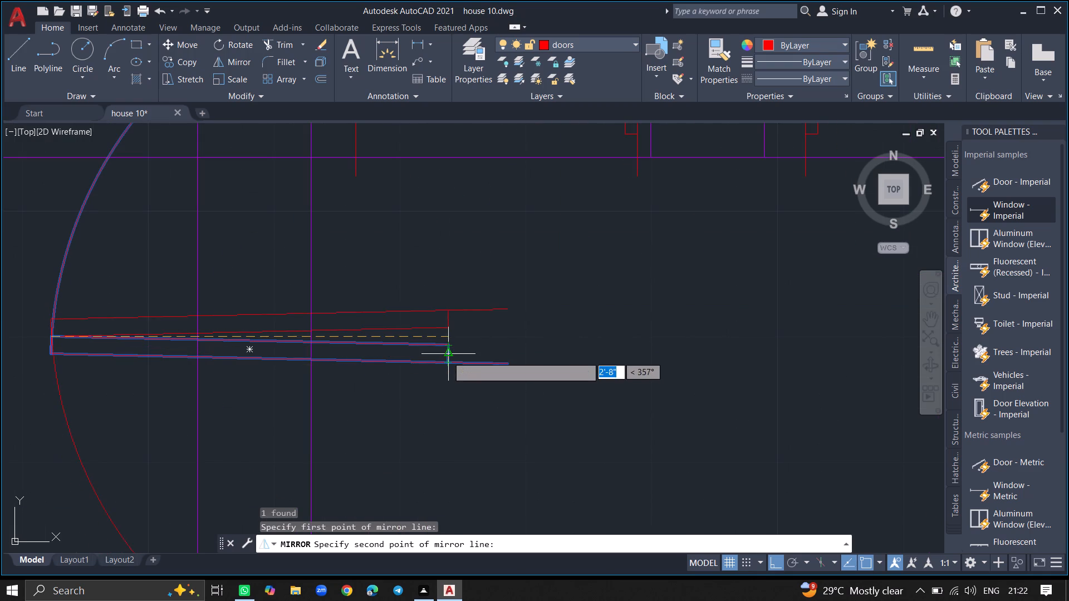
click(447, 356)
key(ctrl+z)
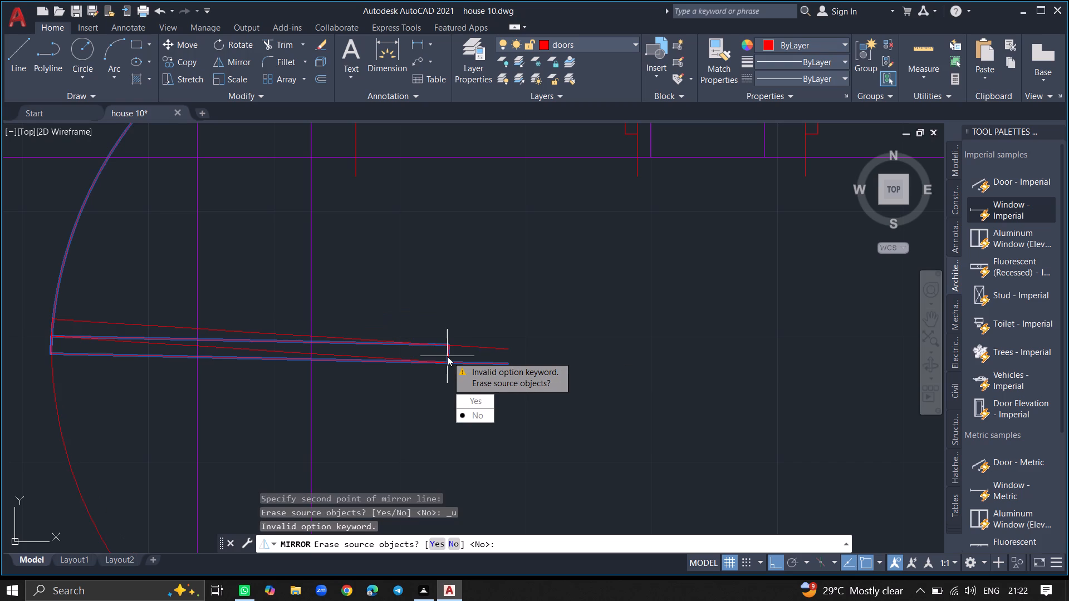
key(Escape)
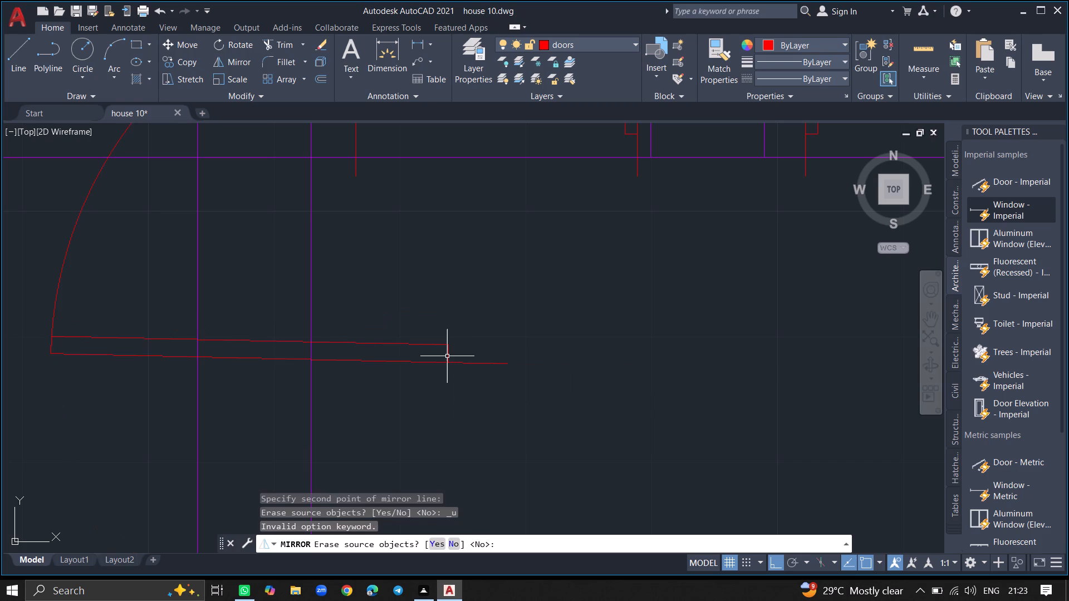
Mirror the small room's door across the south edge of its leaf so the copy swings south, keeping the source.
ctrl+scroll(447, 356, down, 5)
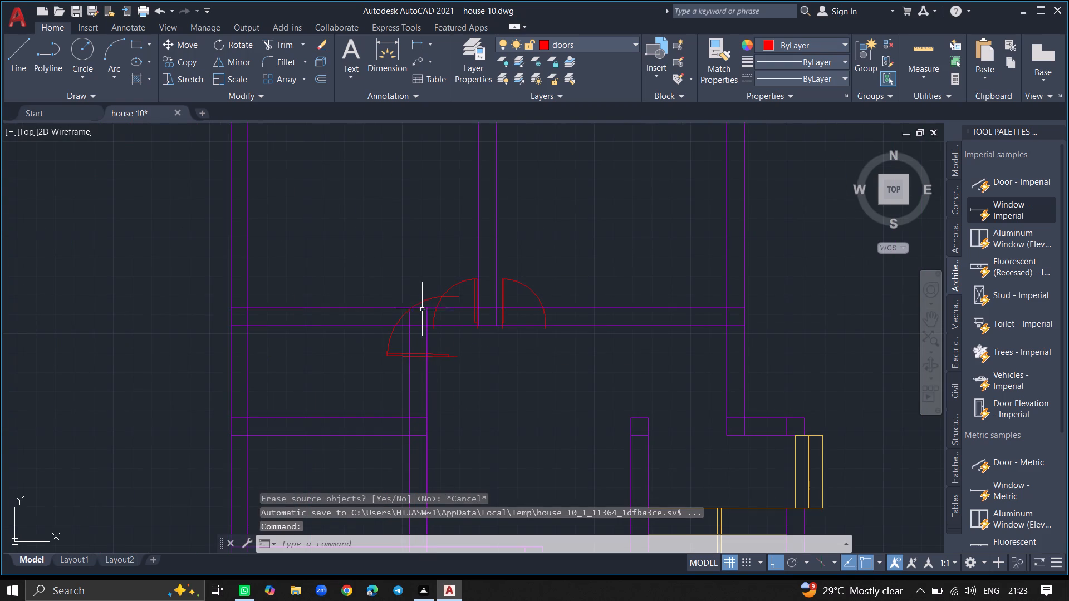
click(420, 305)
text(mirror)
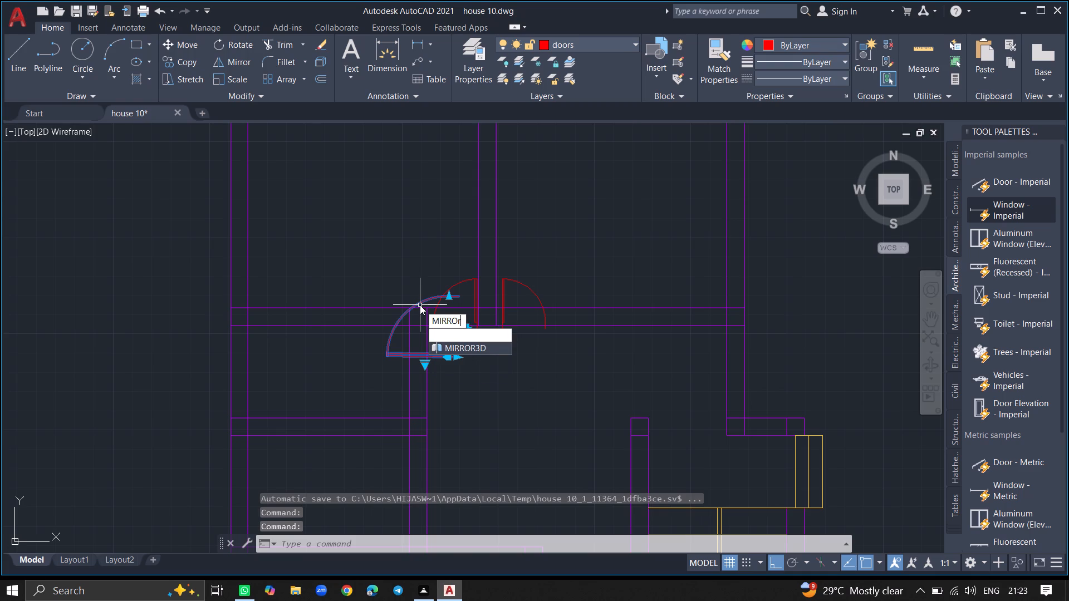
key(Return)
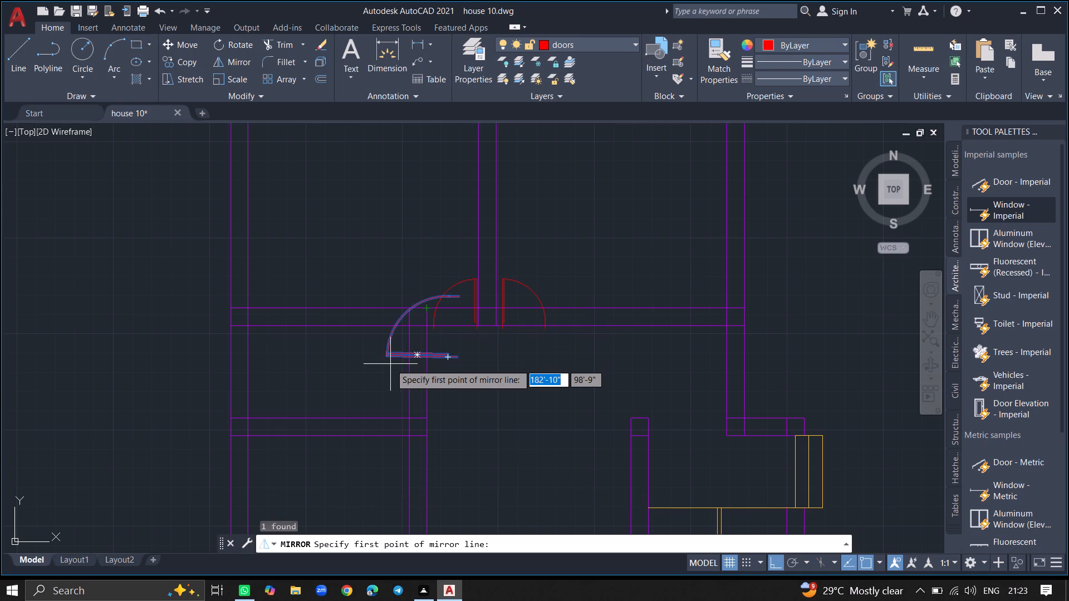
ctrl+scroll(390, 364, up, 4)
click(366, 331)
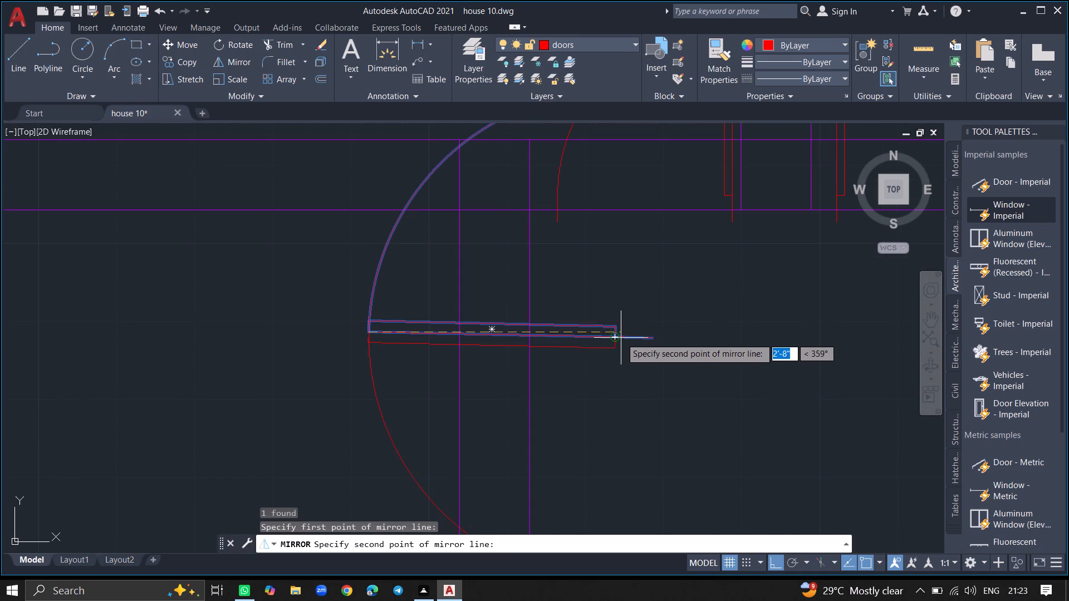
ctrl+scroll(614, 337, up, 4)
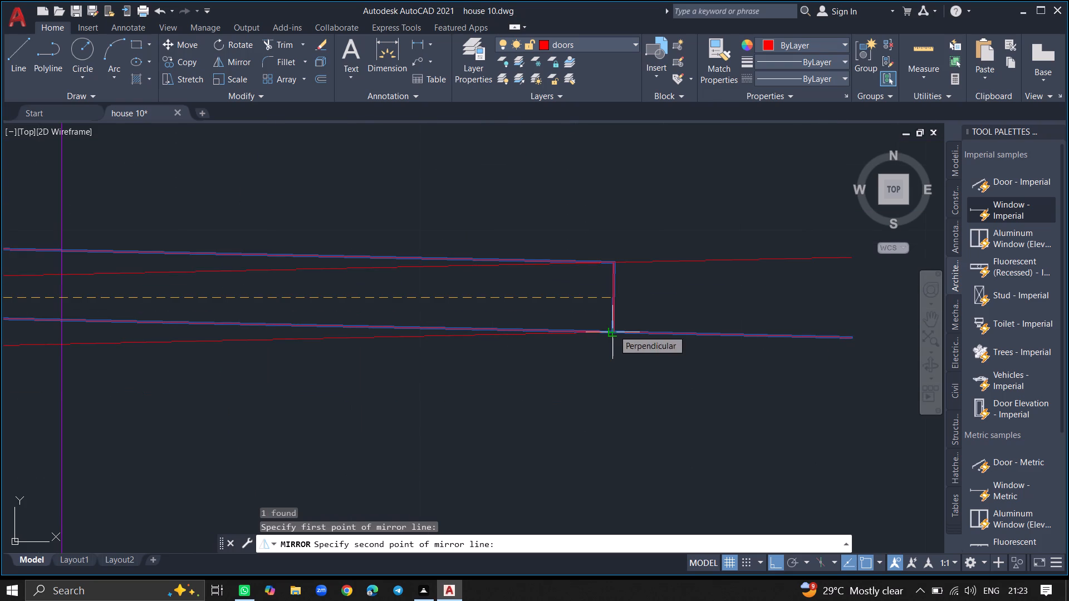
click(614, 330)
drag(643, 375, 614, 330)
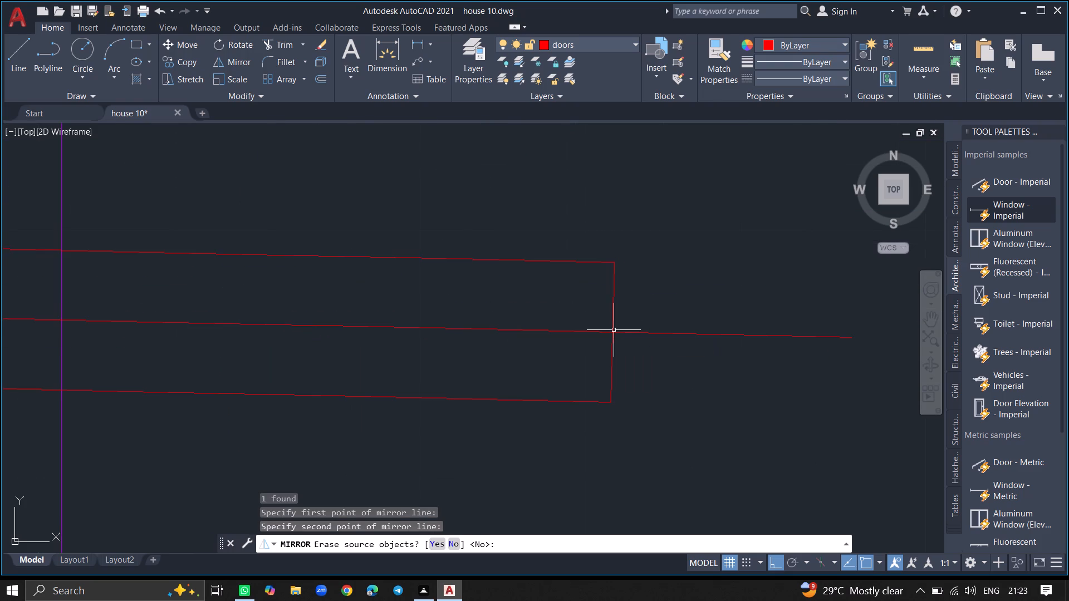
ctrl+scroll(614, 330, down, 3)
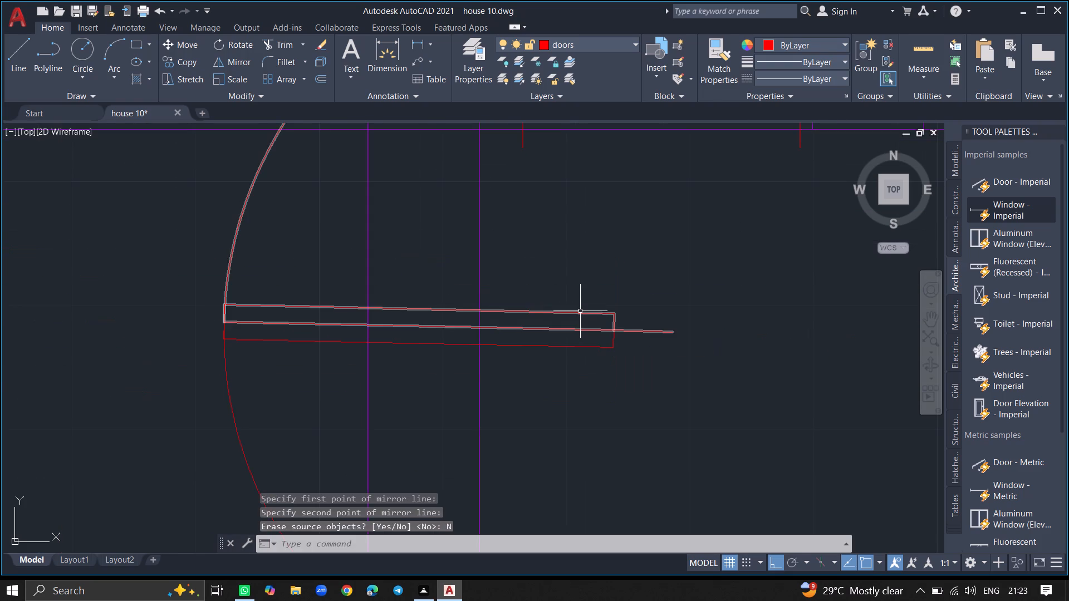
Delete the original north-swinging door, leaving only the mirrored copy.
click(580, 311)
key(Delete)
Turn ortho off and move the mirrored door northwest so its leaf lies just below the small room's north wall.
ctrl+scroll(580, 311, down, 9)
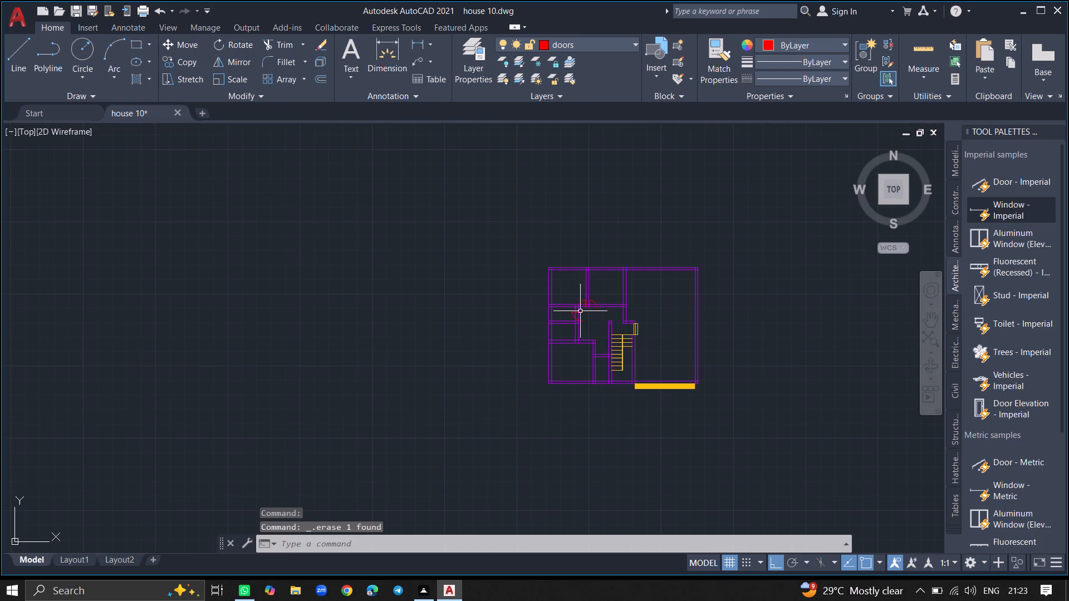
ctrl+scroll(574, 317, up, 6)
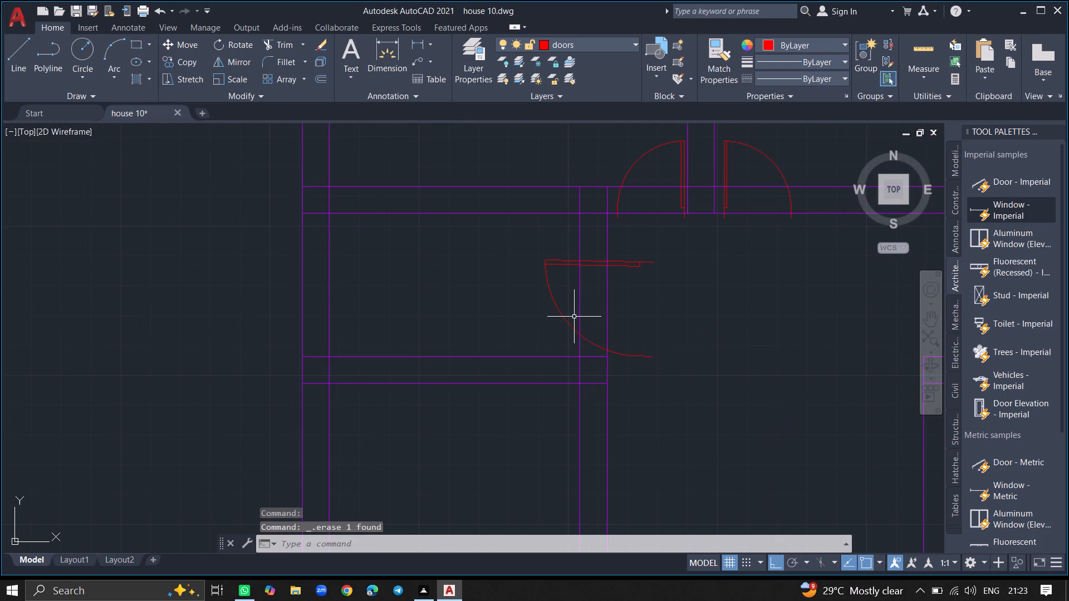
click(556, 264)
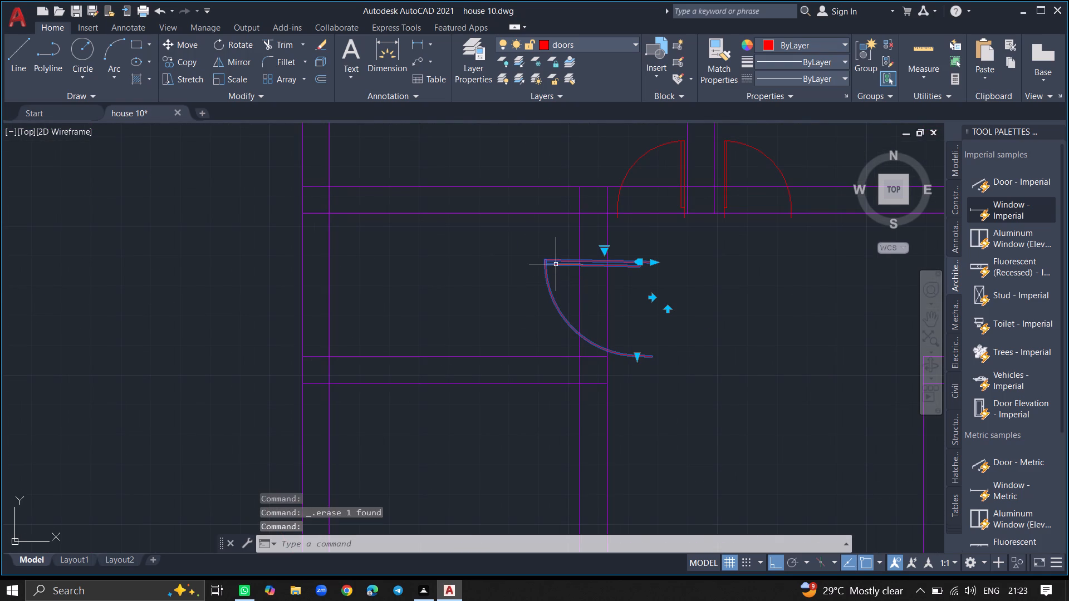
text(move)
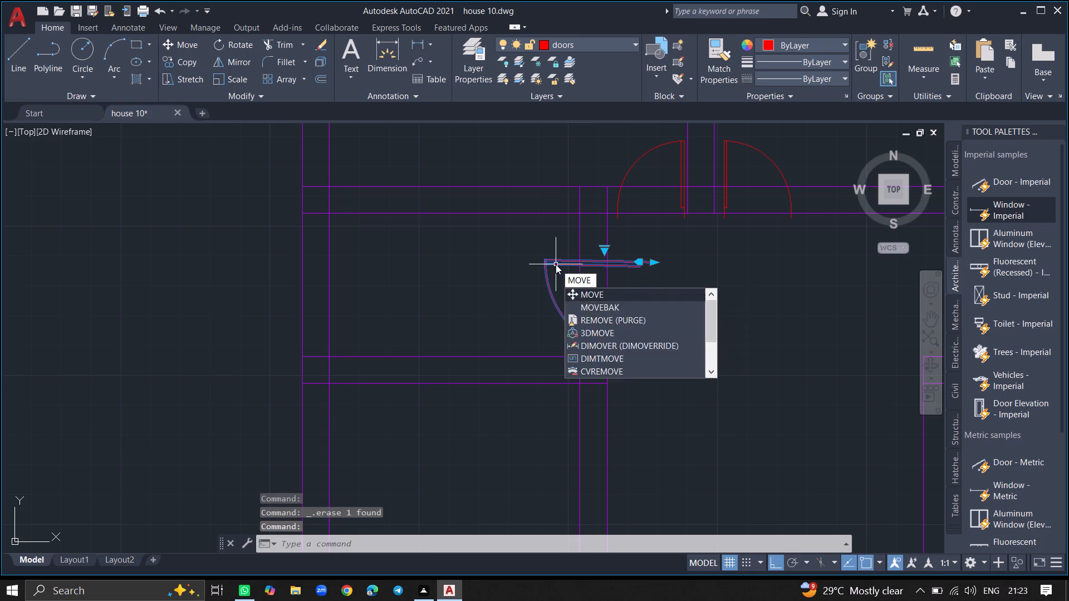
key(Return)
click(547, 262)
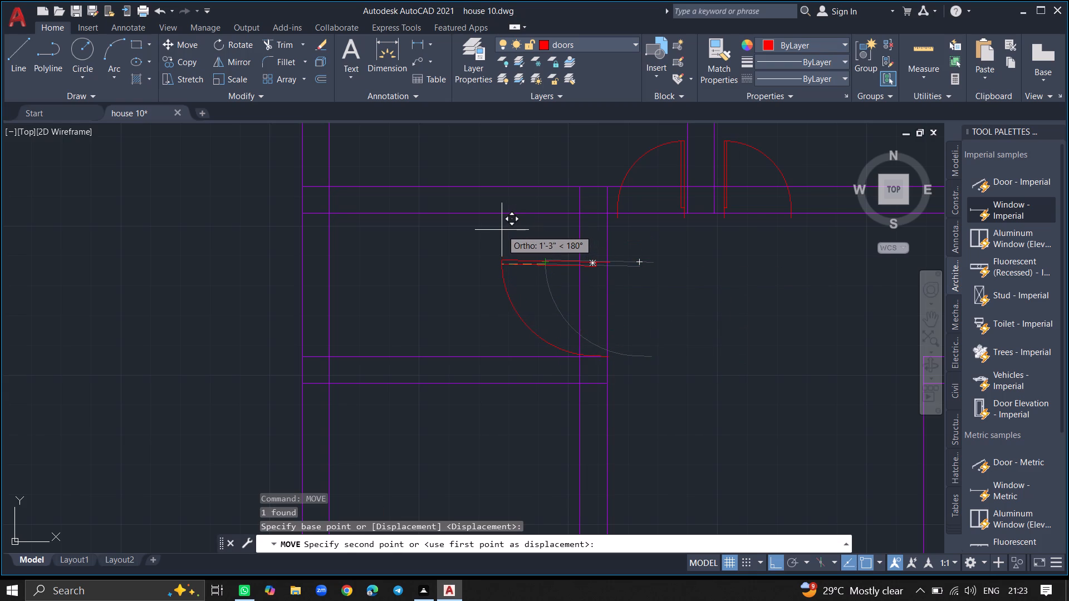
key(F8)
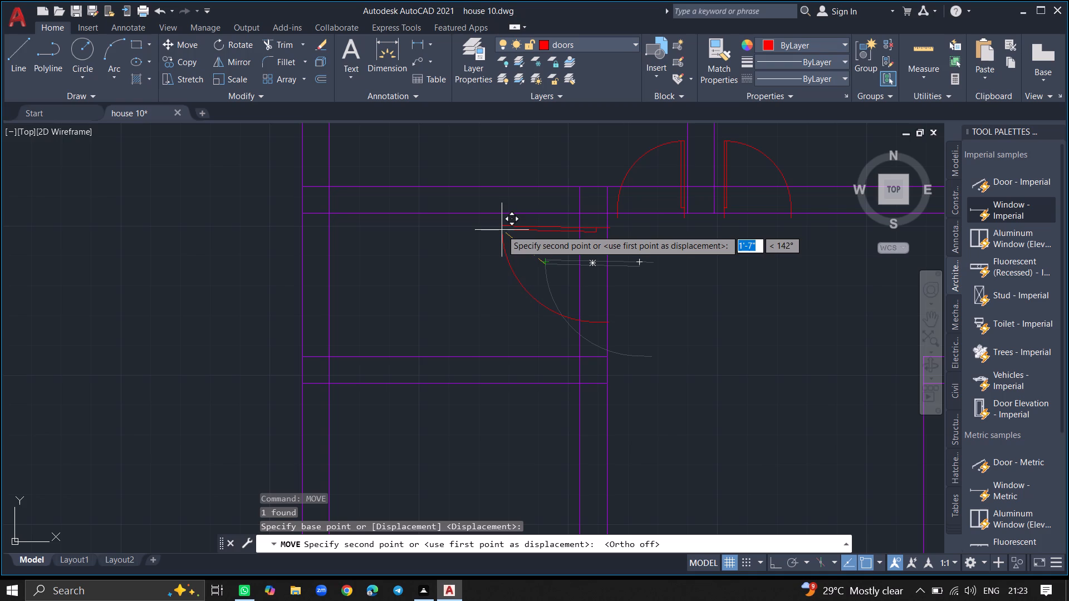
click(511, 228)
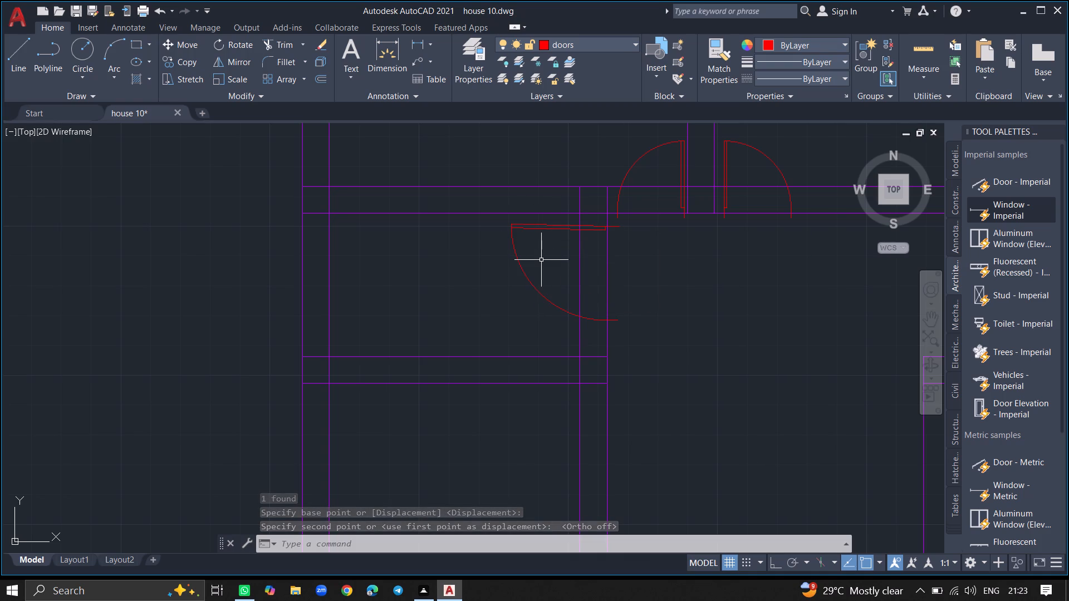
Nudge the small room's door slightly south, using a base point on its leaf.
click(524, 227)
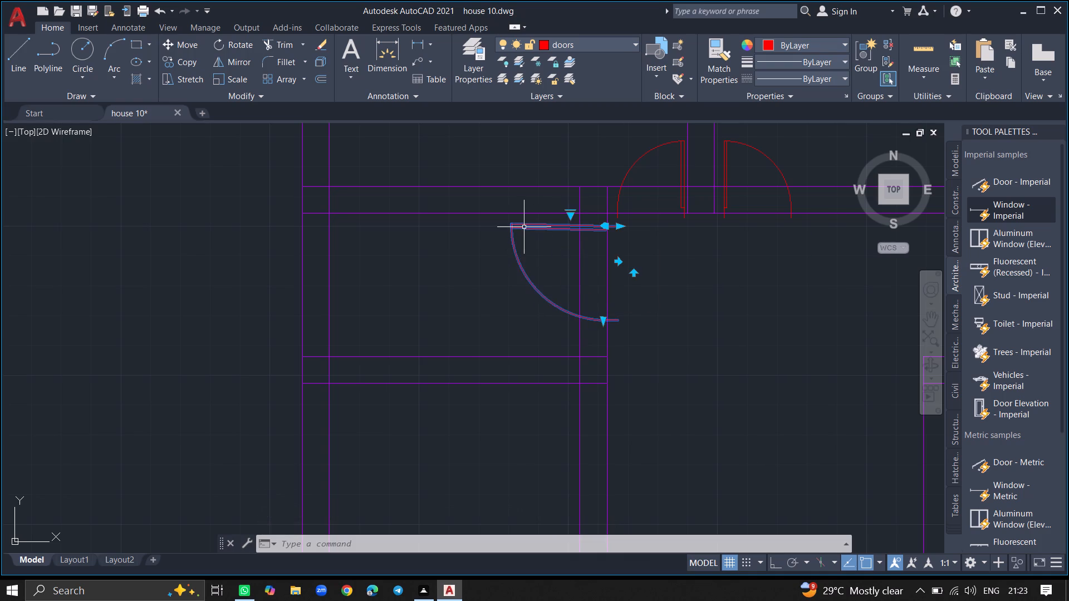
text(move)
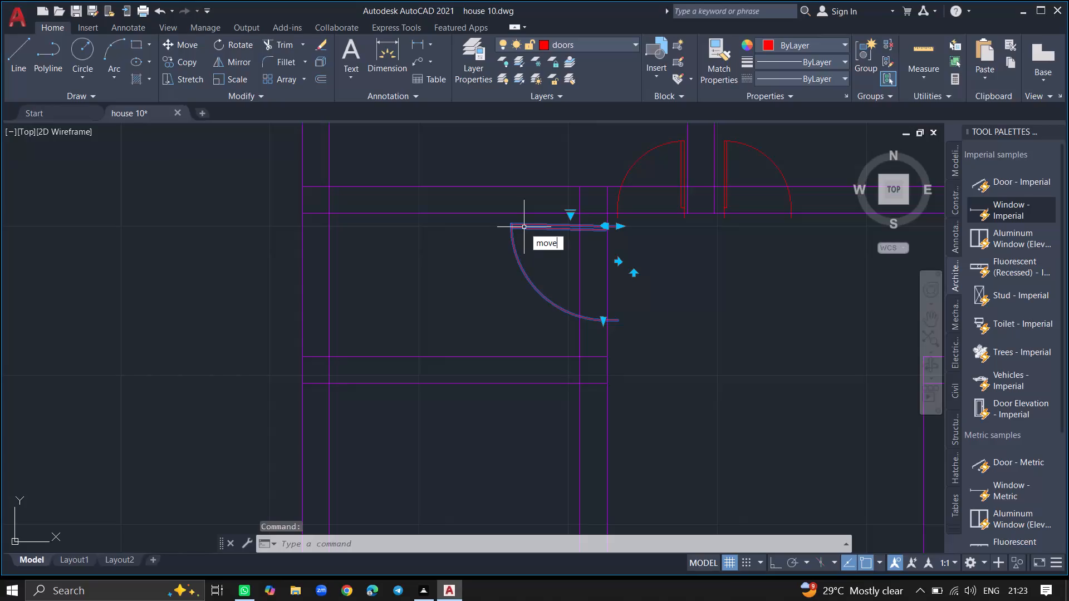
key(Return)
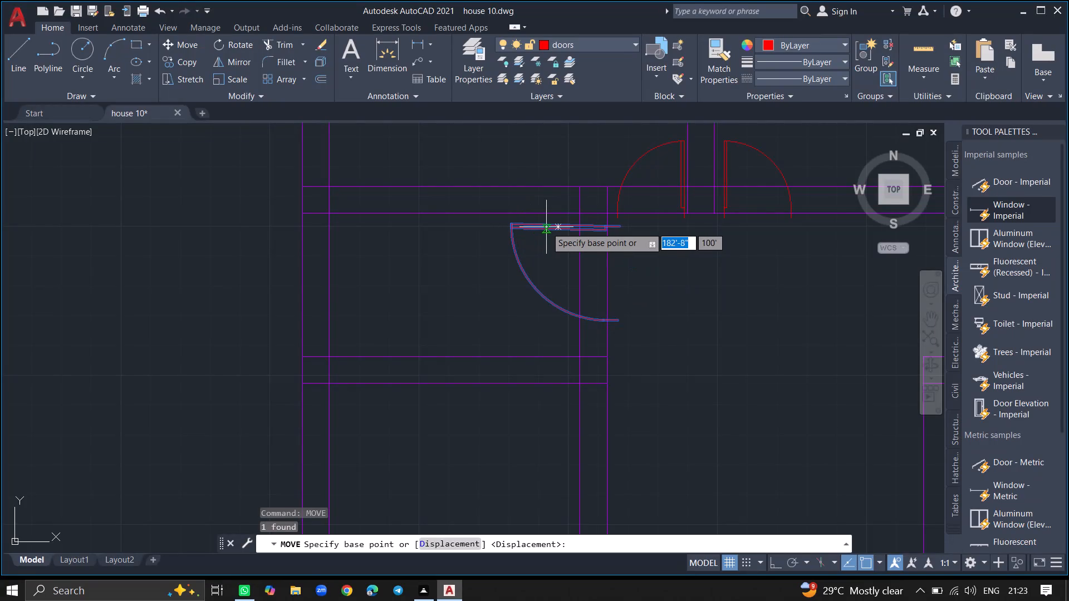
click(555, 226)
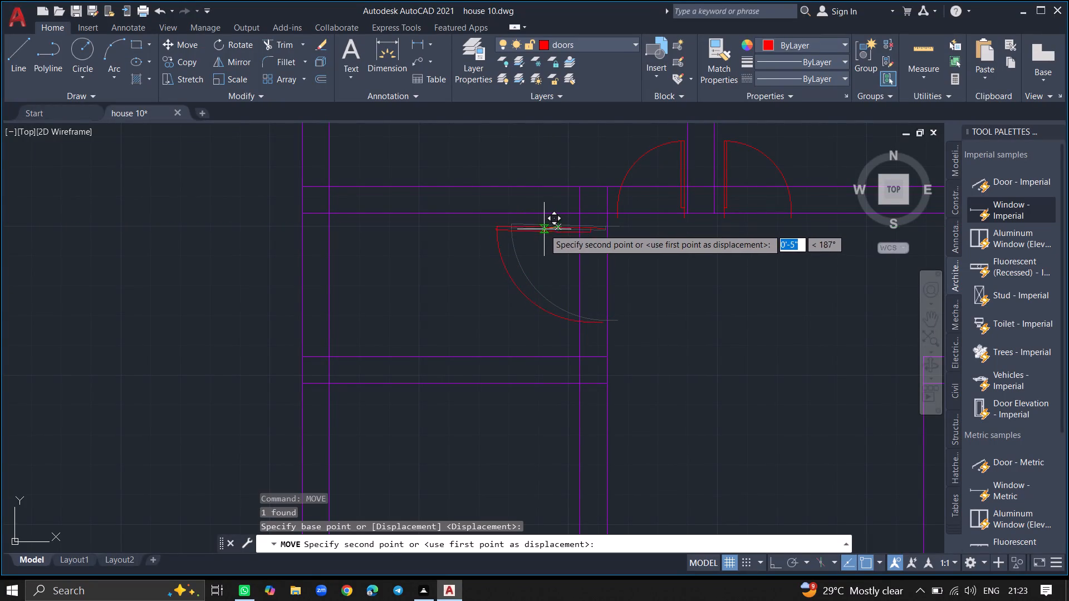
click(552, 228)
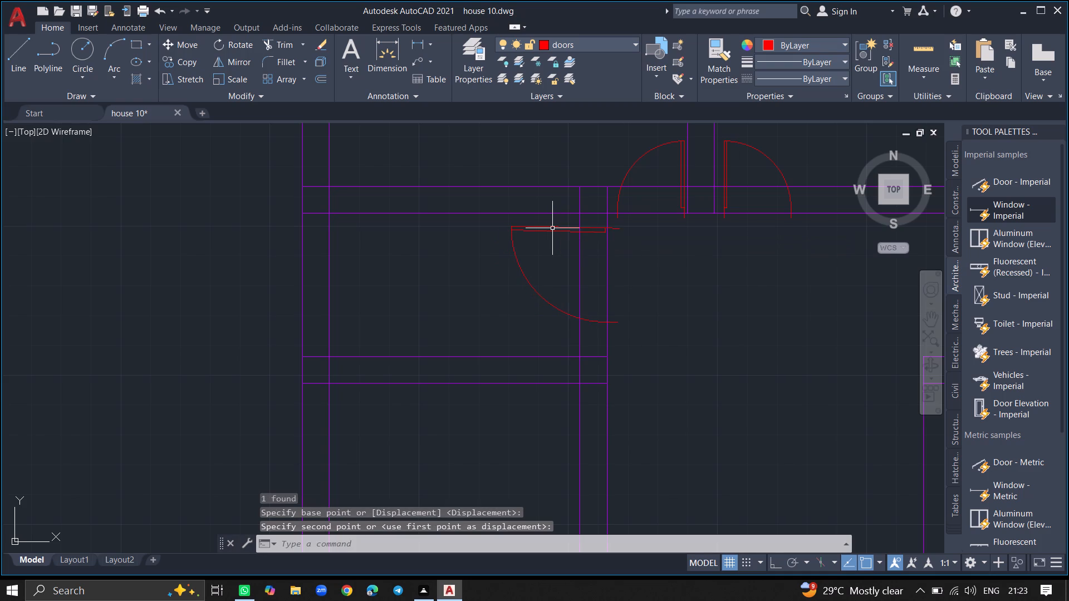
Scale the small room's door down to roughly two-thirds of its size, using the middle of its leaf as base point.
click(552, 228)
text(sc)
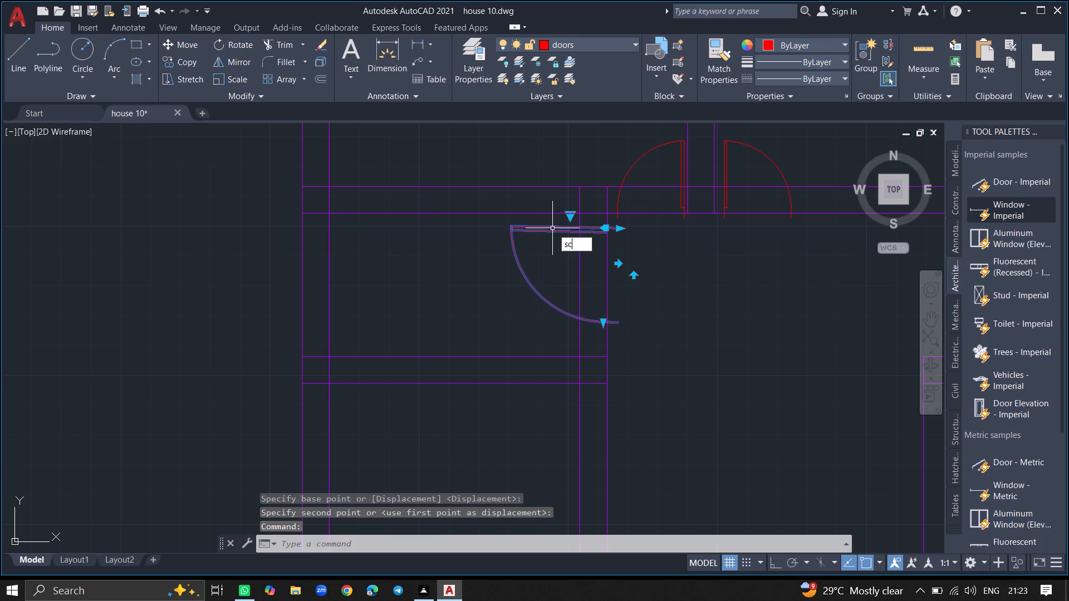
key(Return)
click(561, 228)
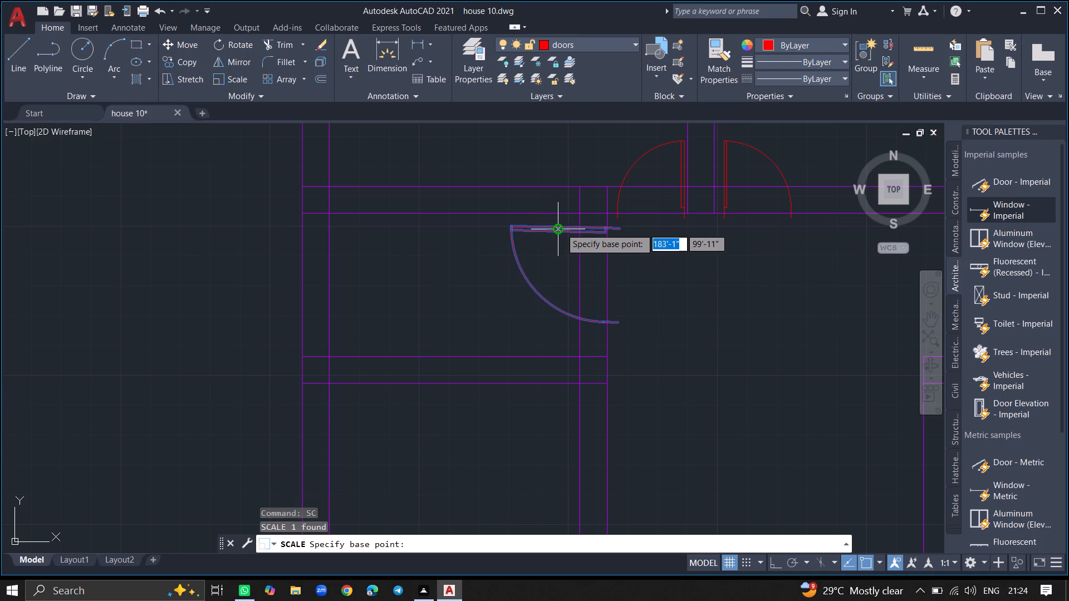
click(528, 243)
Move the reduced door about 5" east so its hinge end meets the outer face of the small room's east wall.
click(531, 243)
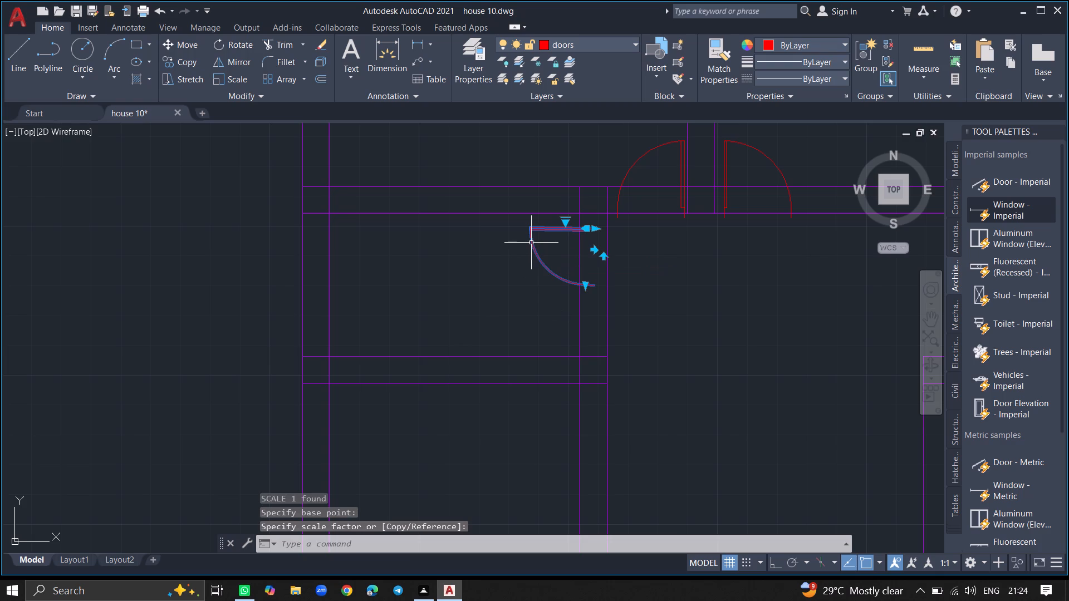
text(move)
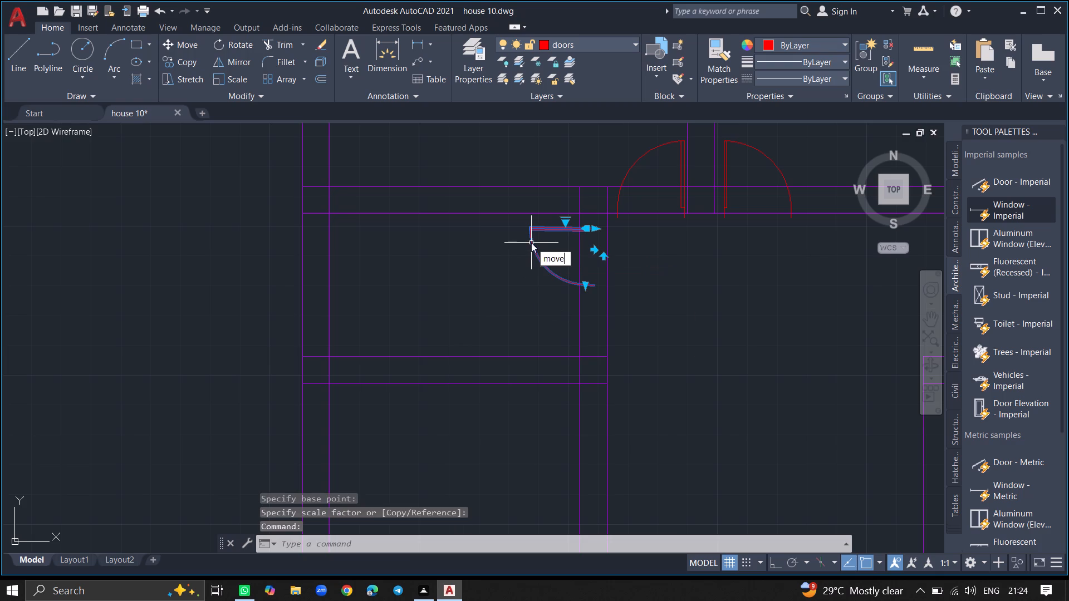
key(Return)
click(531, 243)
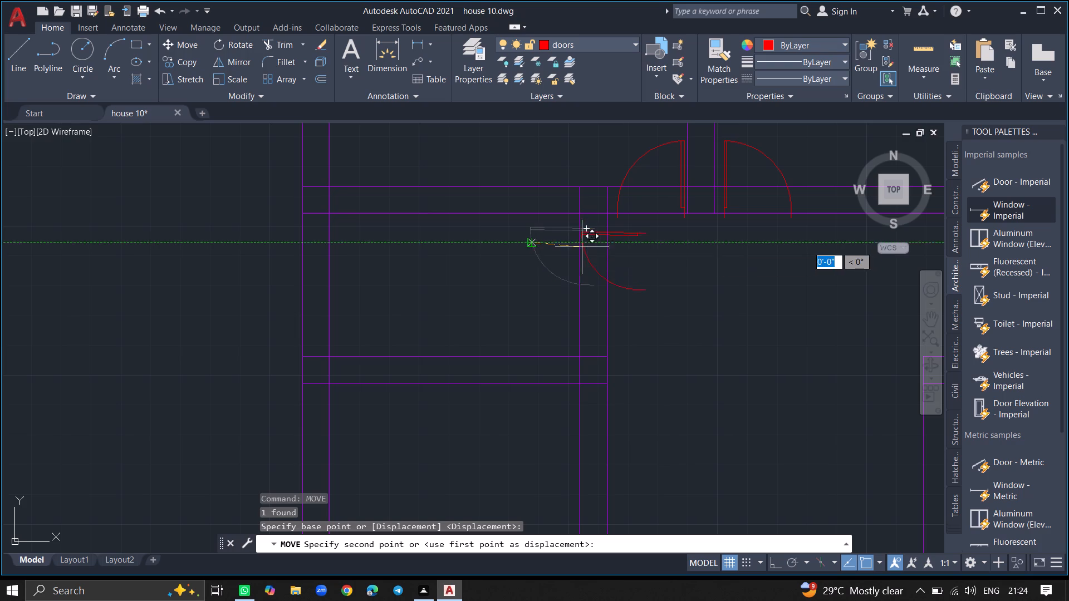
ctrl+scroll(592, 241, up, 4)
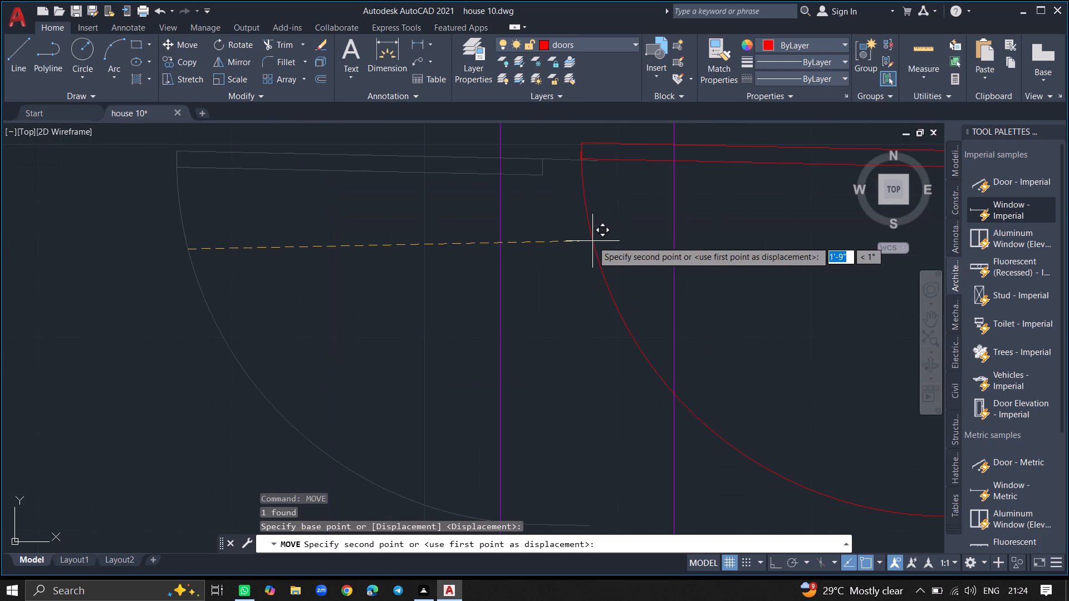
ctrl+scroll(524, 240, down, 5)
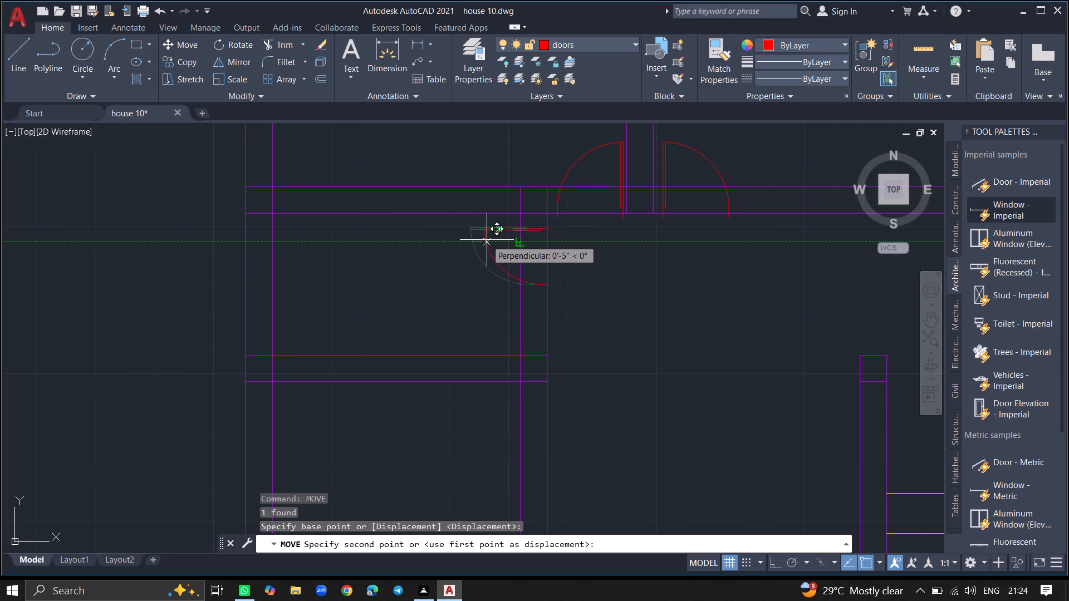
click(488, 240)
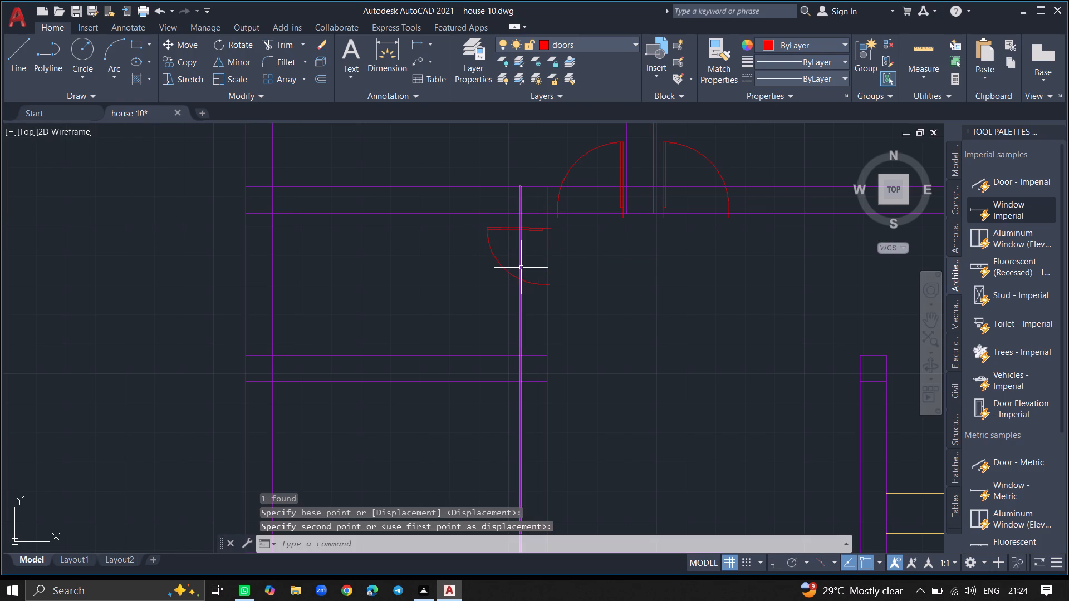
Trim both lines of the small room's east wall between the ends of its door to open the doorway.
ctrl+scroll(521, 268, down, 2)
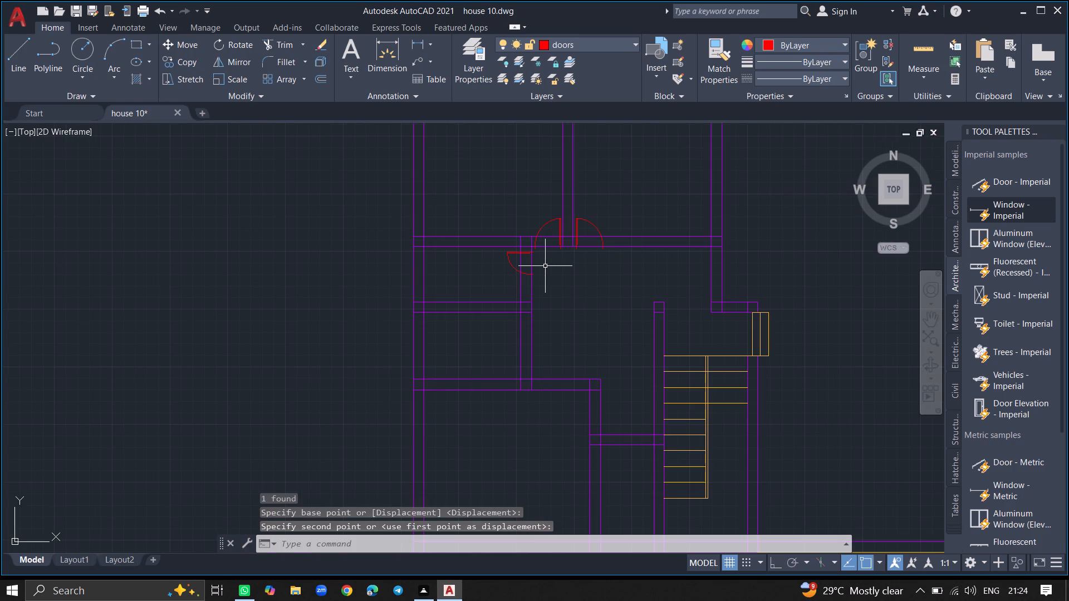
ctrl+scroll(545, 266, up, 1)
text(trim)
key(Return)
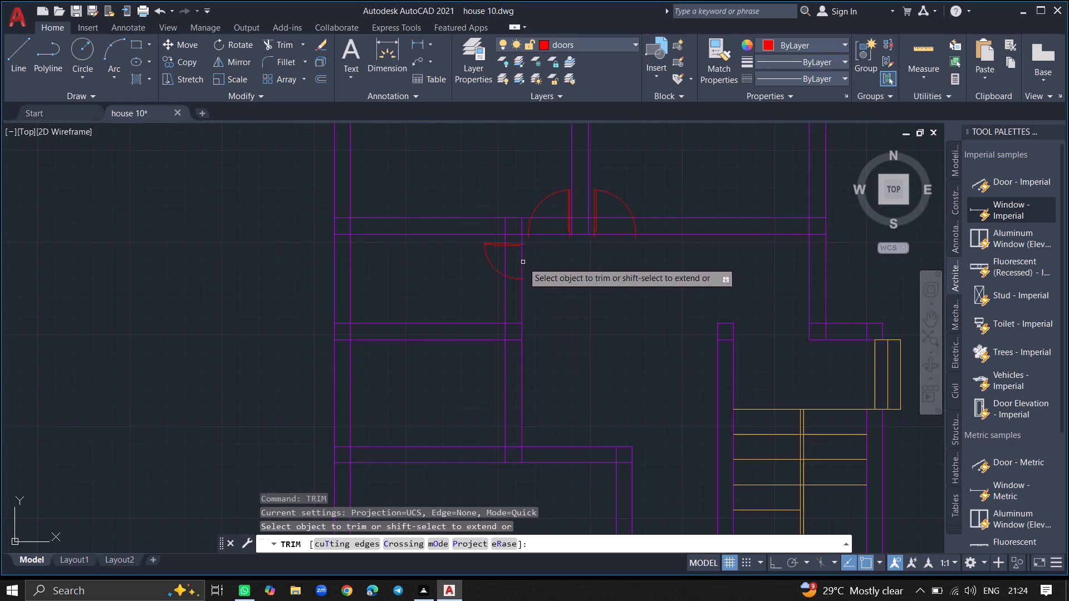
click(522, 262)
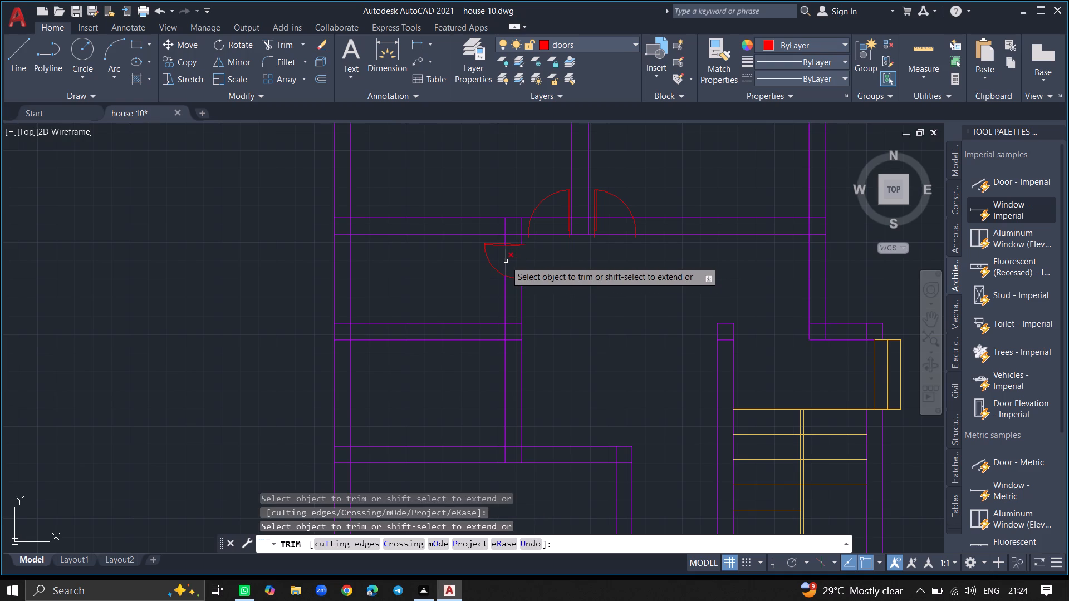
click(506, 261)
Trim both wall lines across the two doors flanking the partition between the north rooms to open their doorways.
click(546, 233)
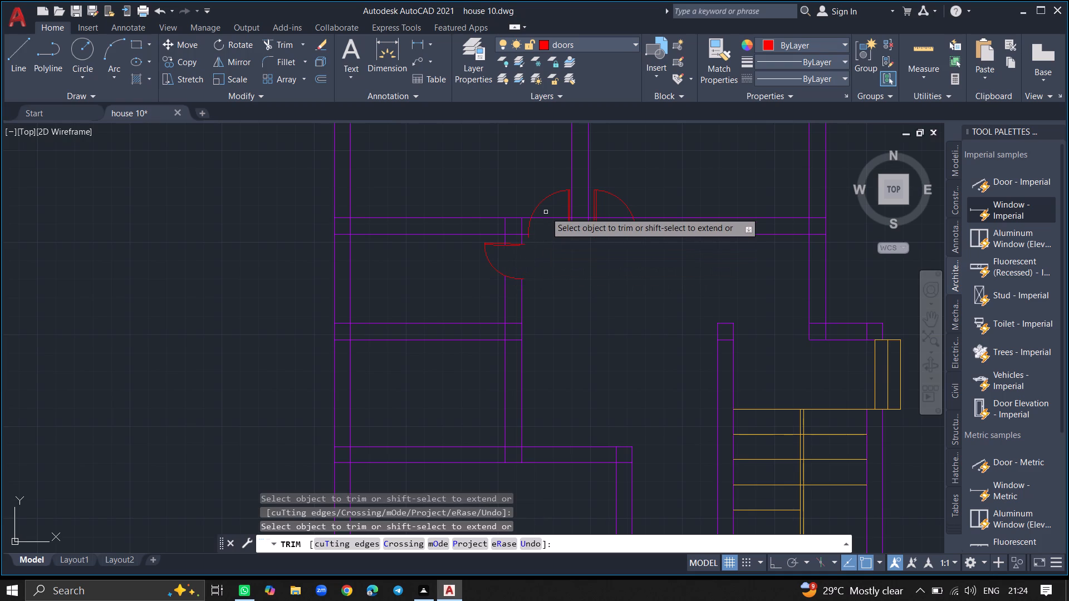
click(546, 219)
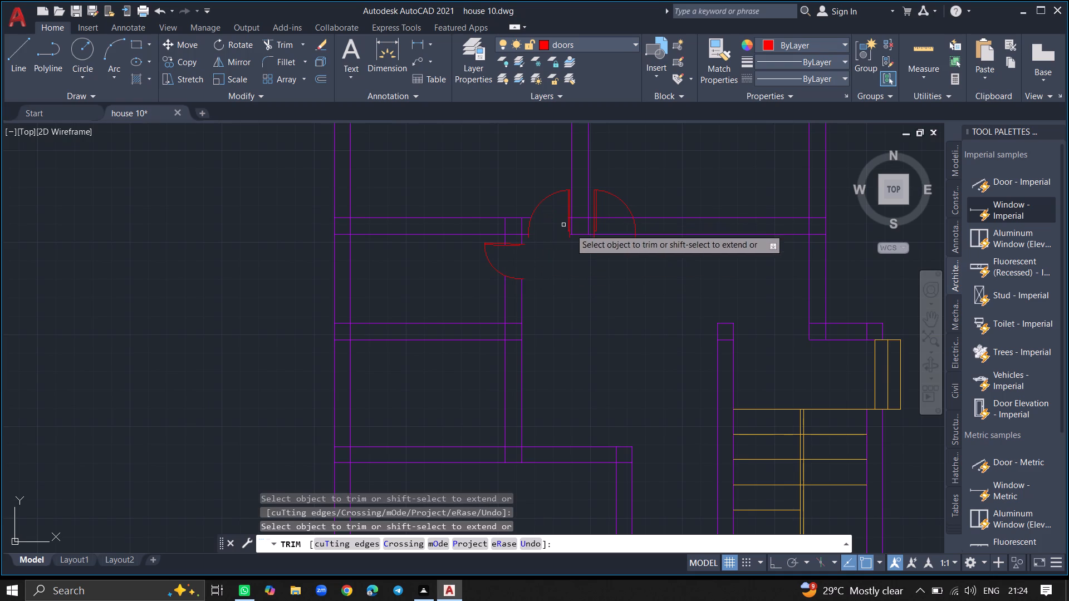
click(616, 235)
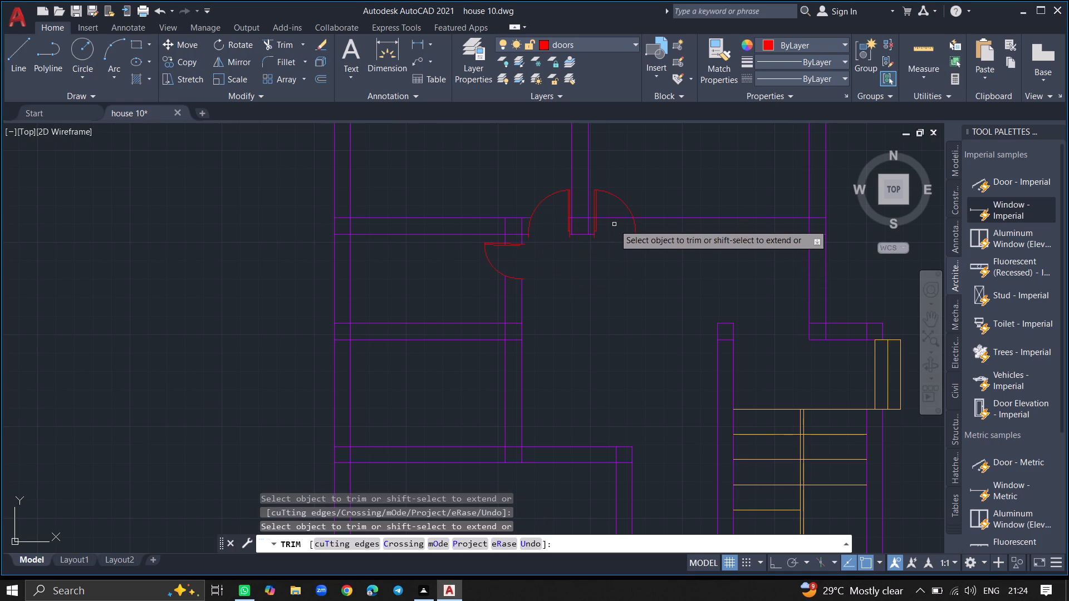
drag(613, 218, 615, 262)
key(Return)
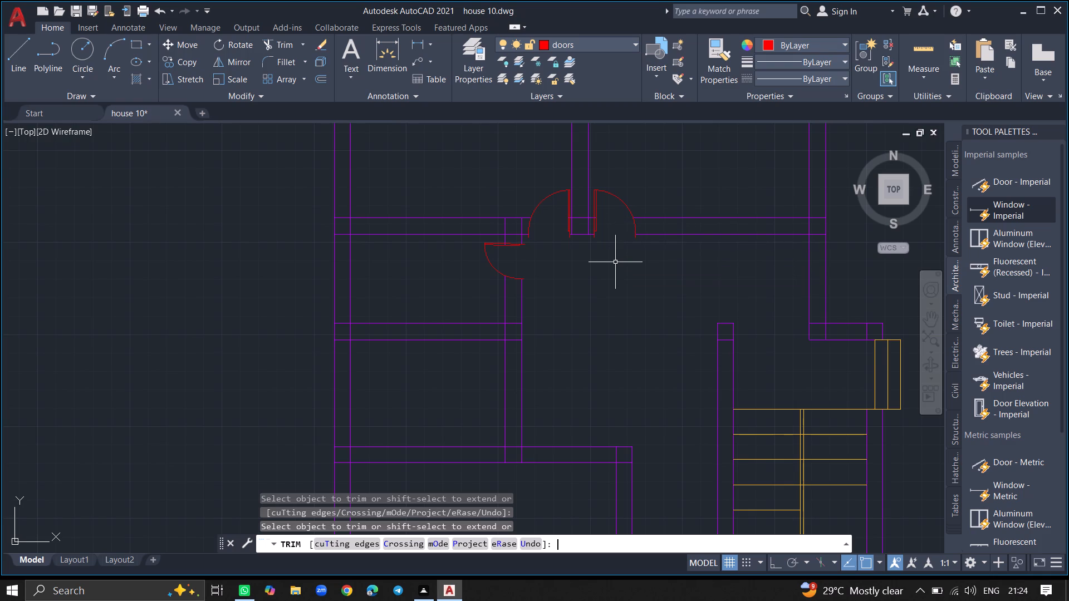
ctrl+scroll(615, 262, down, 3)
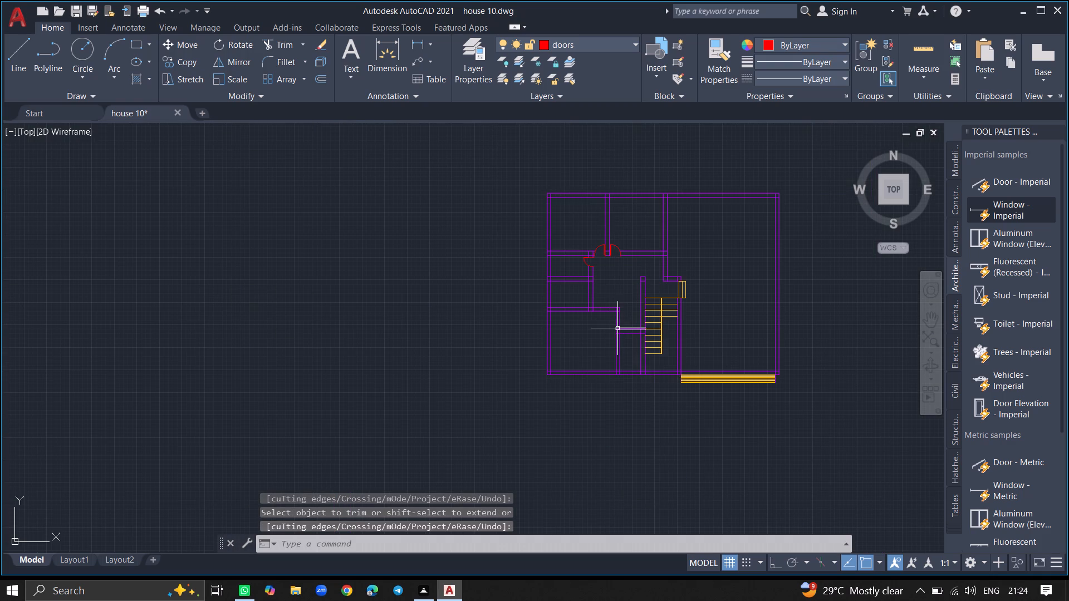
Copy the small room's door about 4'-9" south onto the same east wall, just below the partition of the room beneath.
ctrl+scroll(572, 293, up, 2)
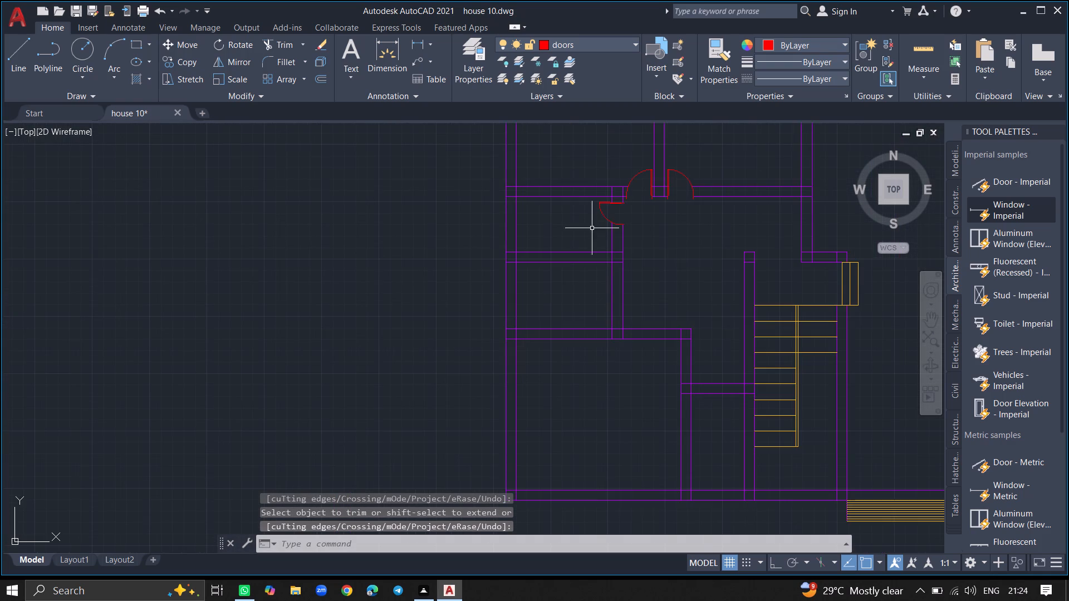
click(600, 207)
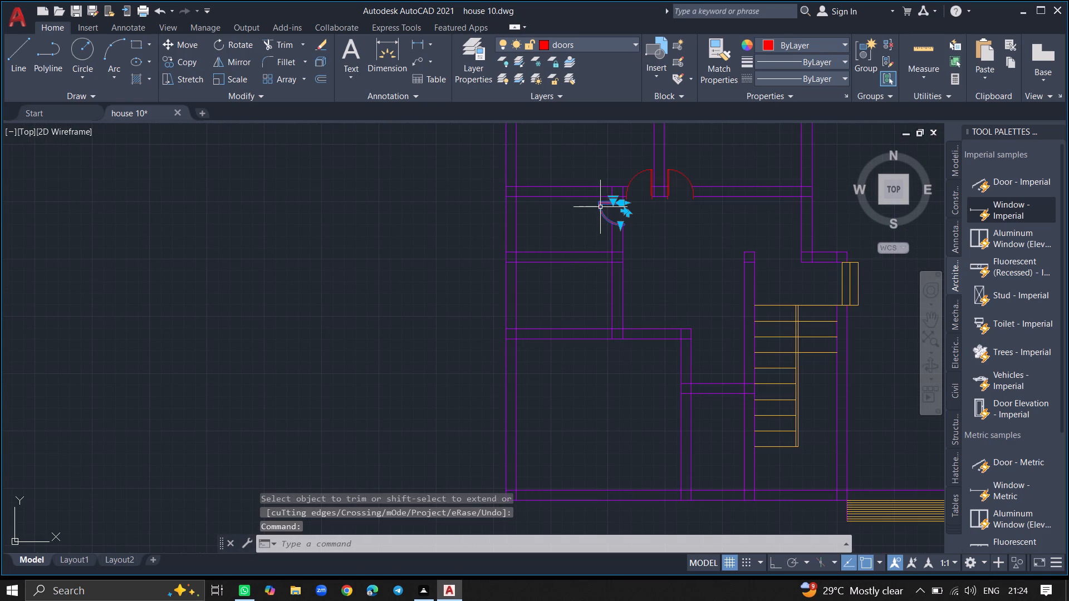
text(copy)
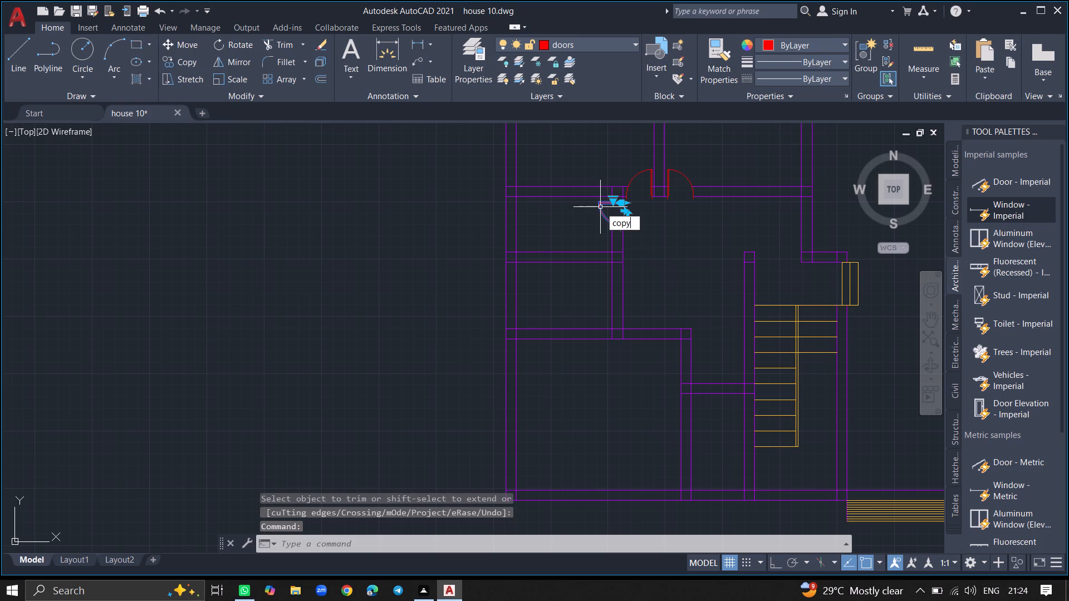
key(Return)
click(600, 207)
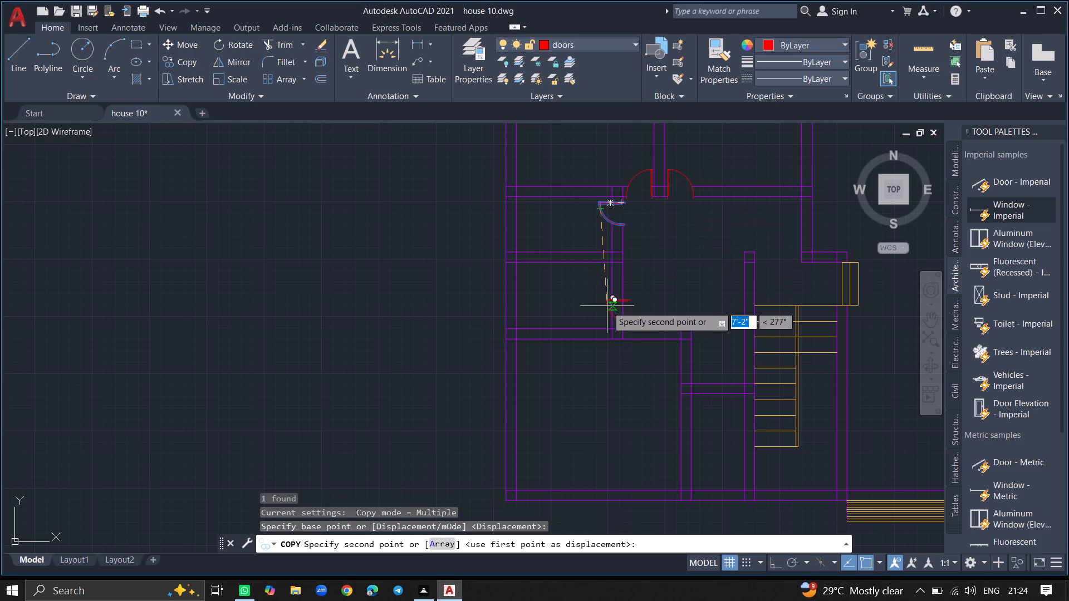
ctrl+scroll(599, 294, up, 5)
ctrl+scroll(589, 269, down, 1)
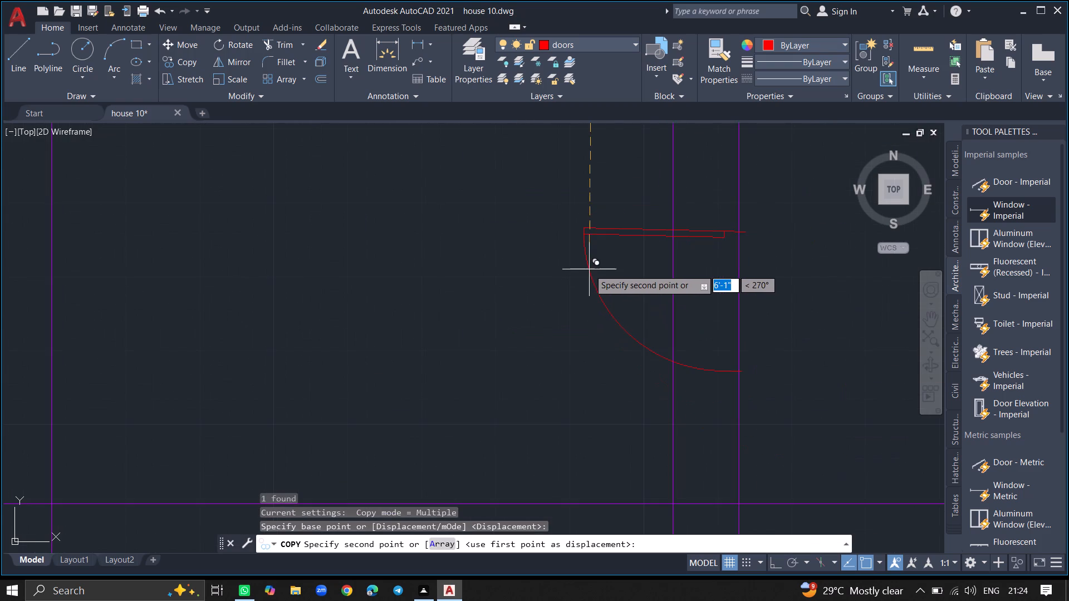
ctrl+scroll(580, 243, down, 3)
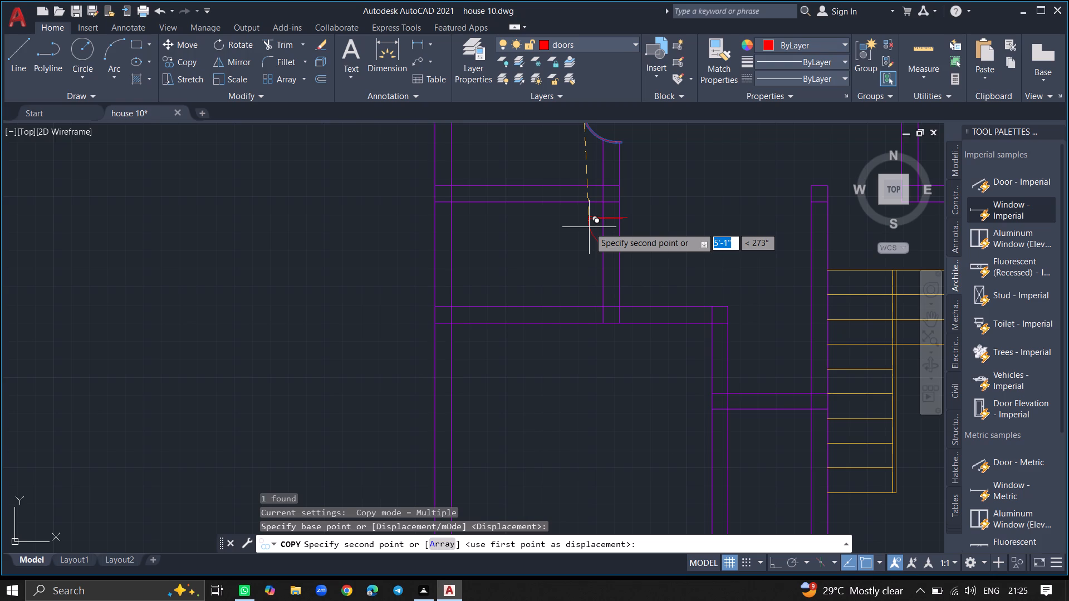
ctrl+scroll(589, 227, up, 2)
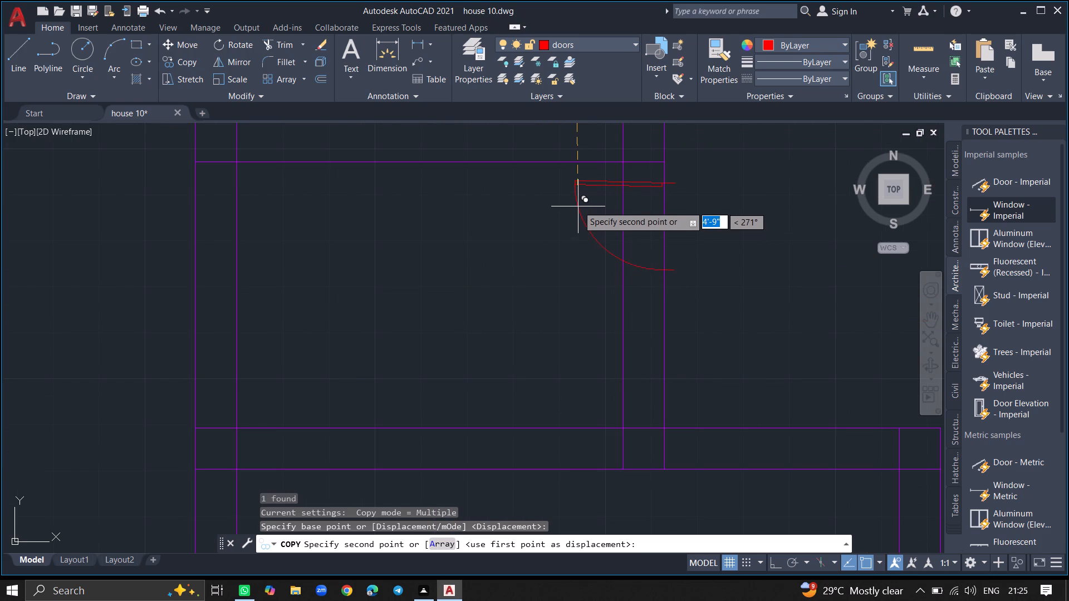
click(576, 204)
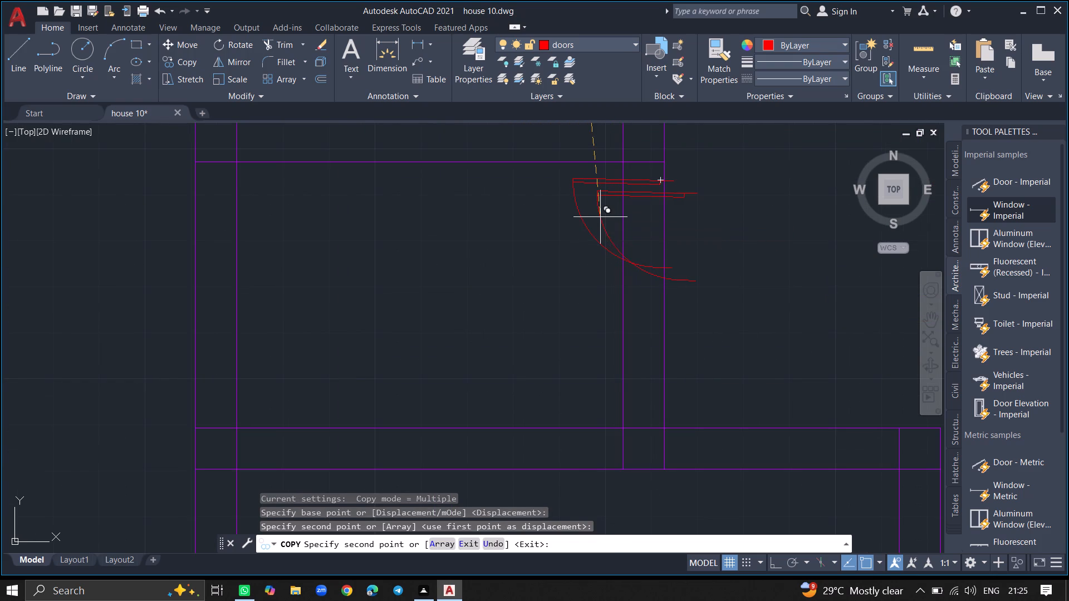
key(Return)
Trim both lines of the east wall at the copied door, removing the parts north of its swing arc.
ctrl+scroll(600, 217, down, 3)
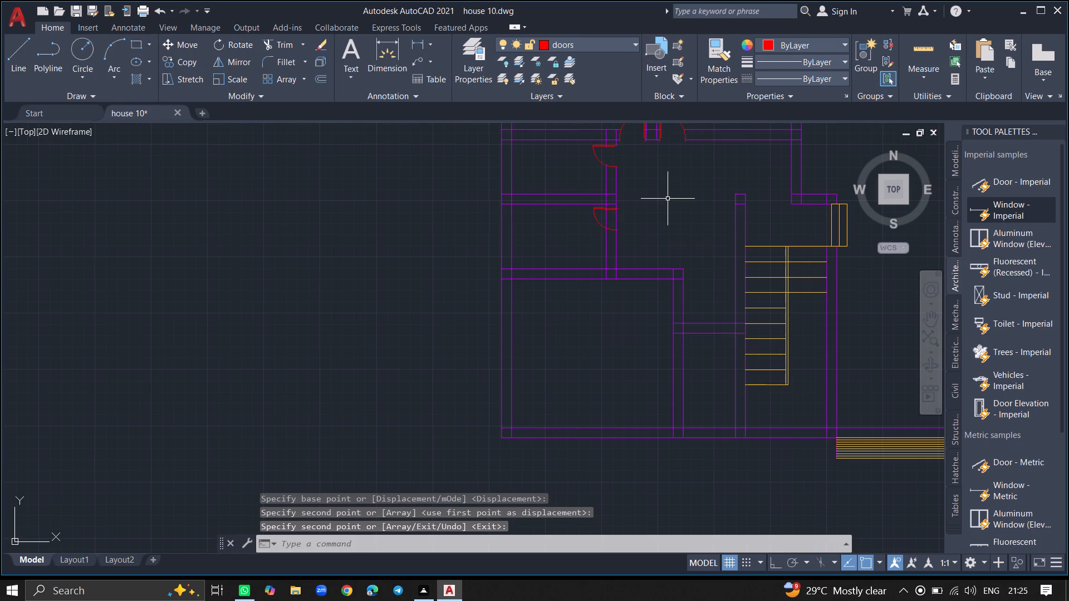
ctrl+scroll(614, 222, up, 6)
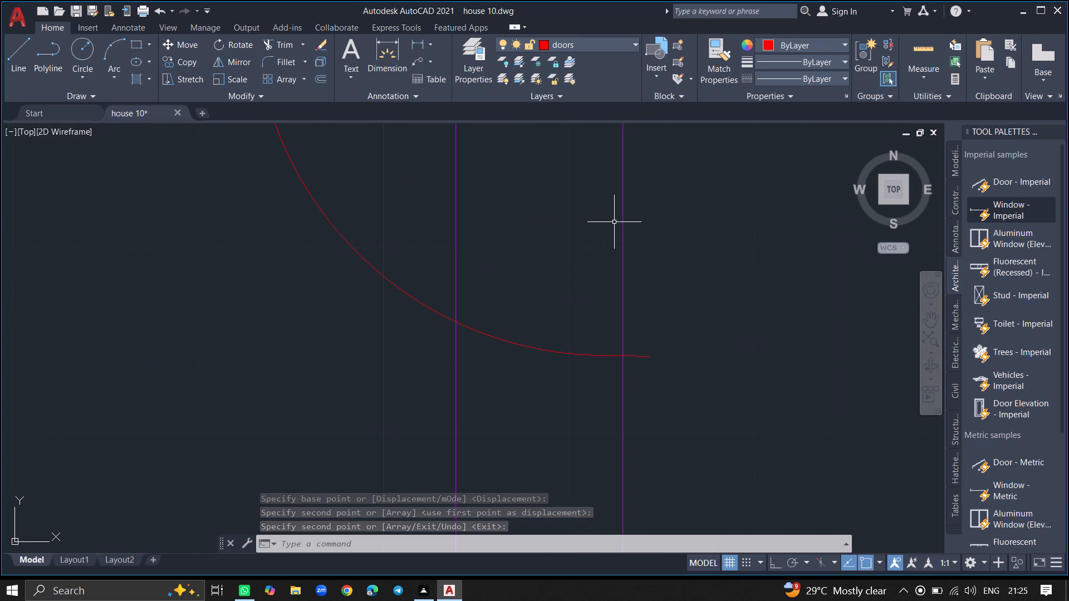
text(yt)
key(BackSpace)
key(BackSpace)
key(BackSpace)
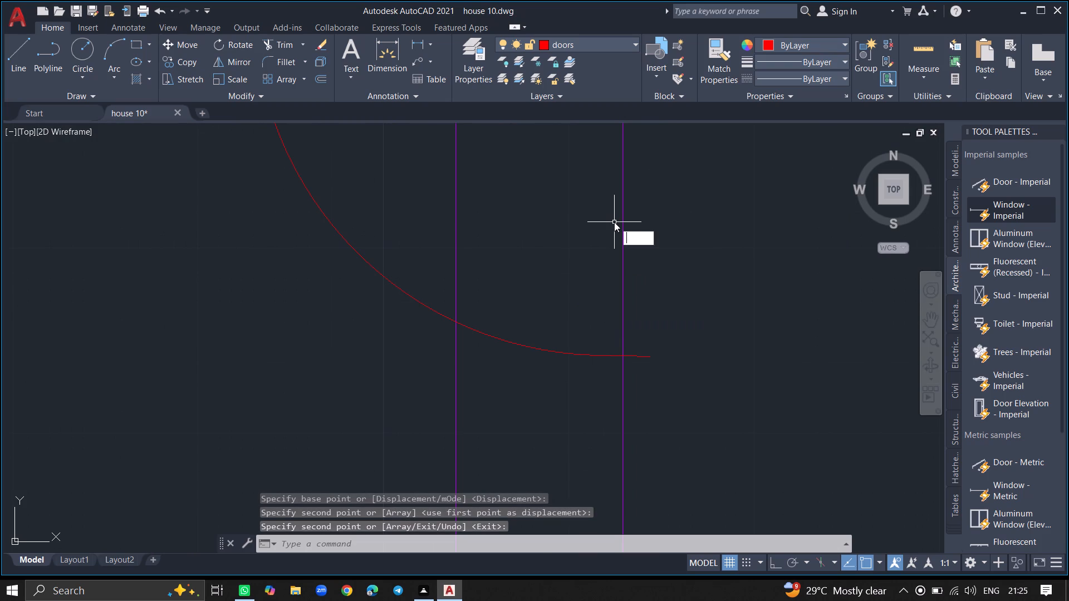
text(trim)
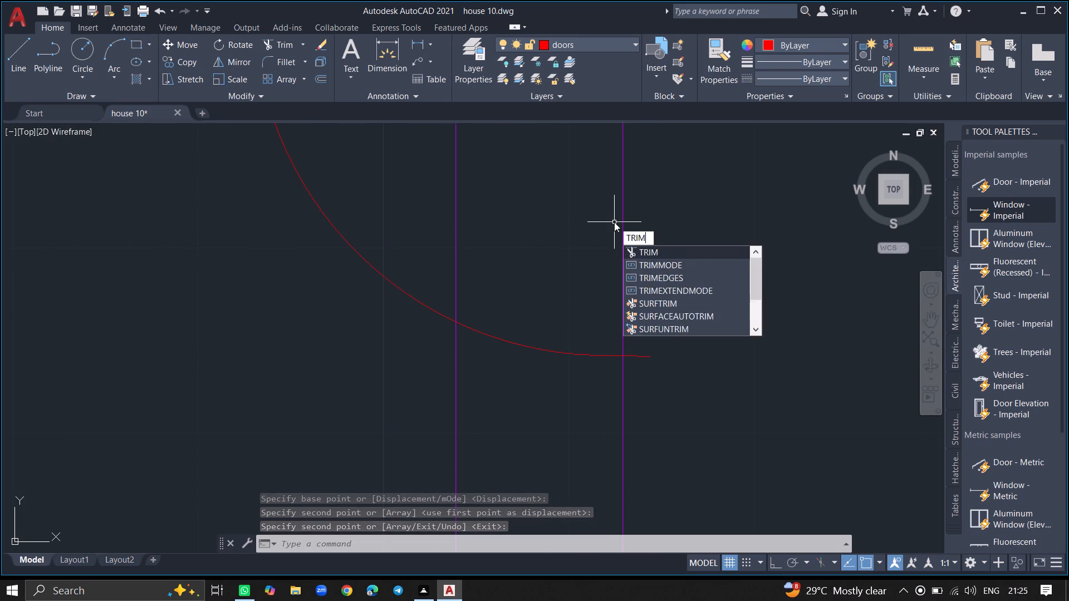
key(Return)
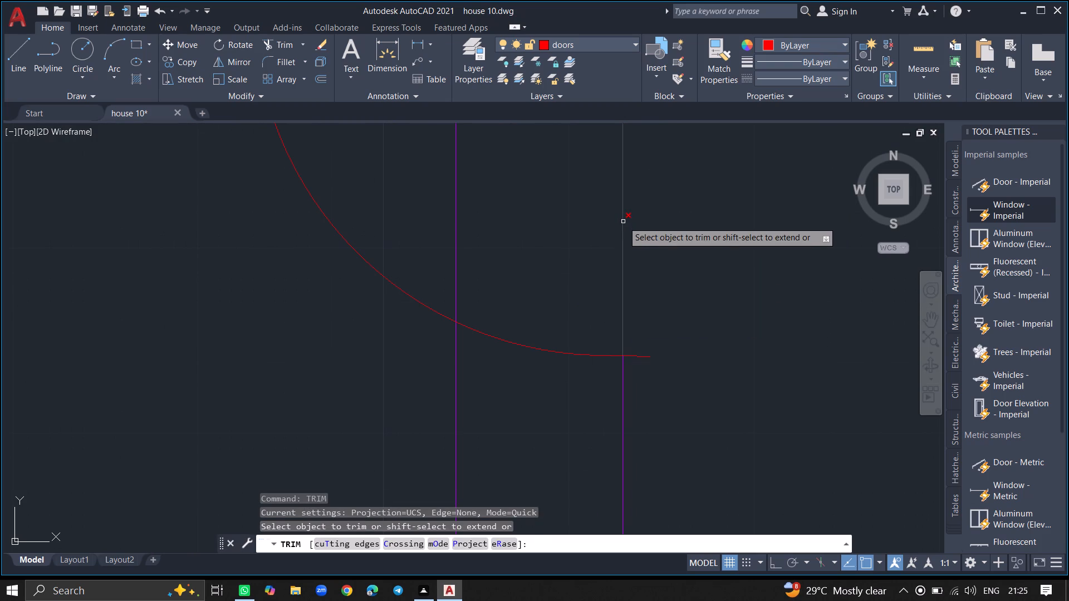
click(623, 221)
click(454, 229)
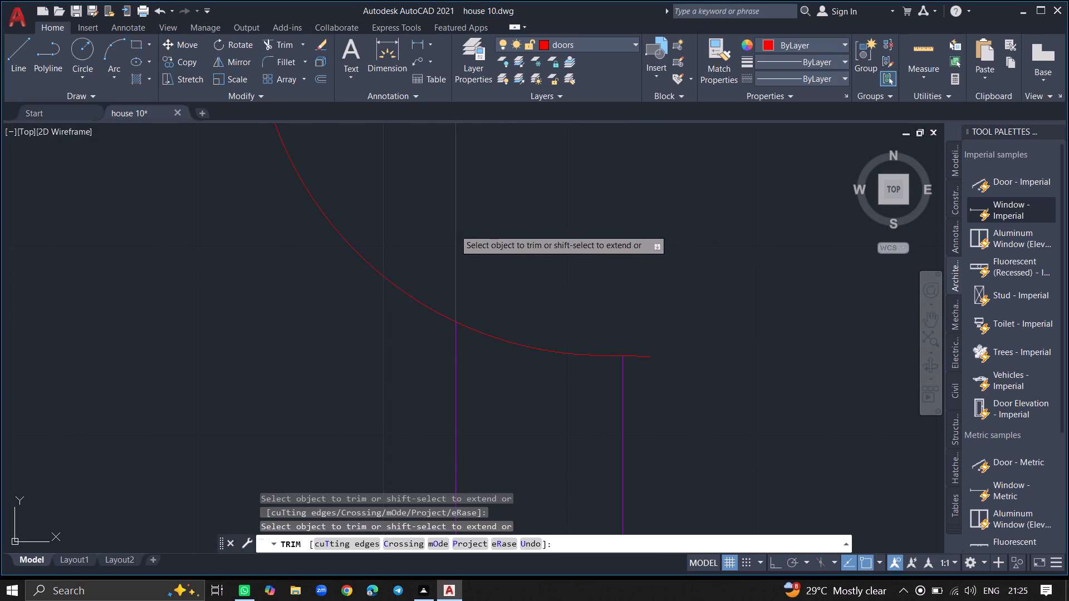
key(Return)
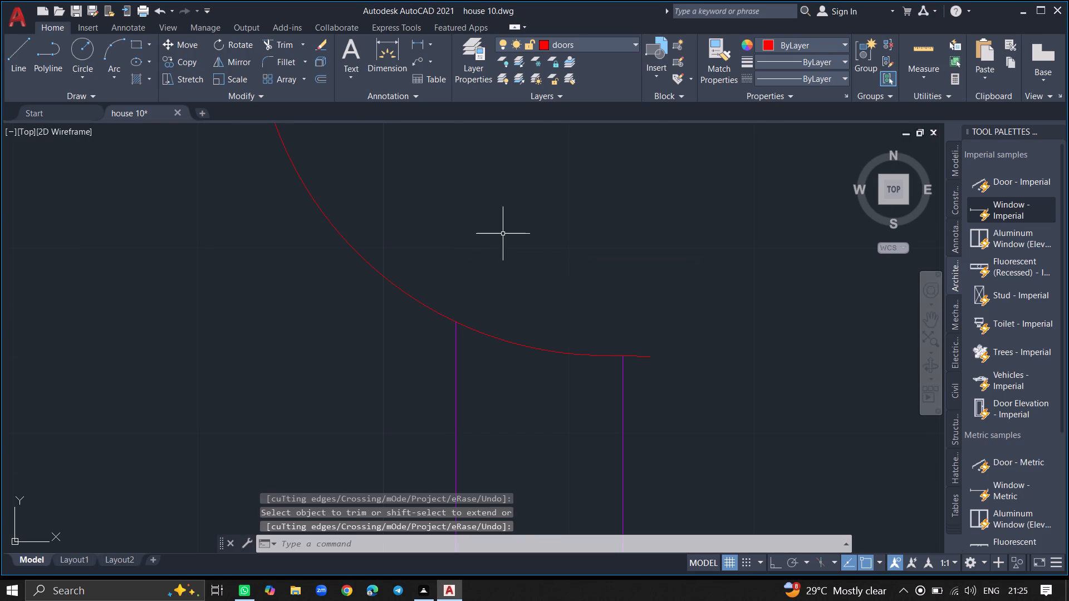
Extend both east wall lines north from the copied door's swing arc, past its leaf, to the partition's south face.
ctrl+scroll(506, 232, down, 4)
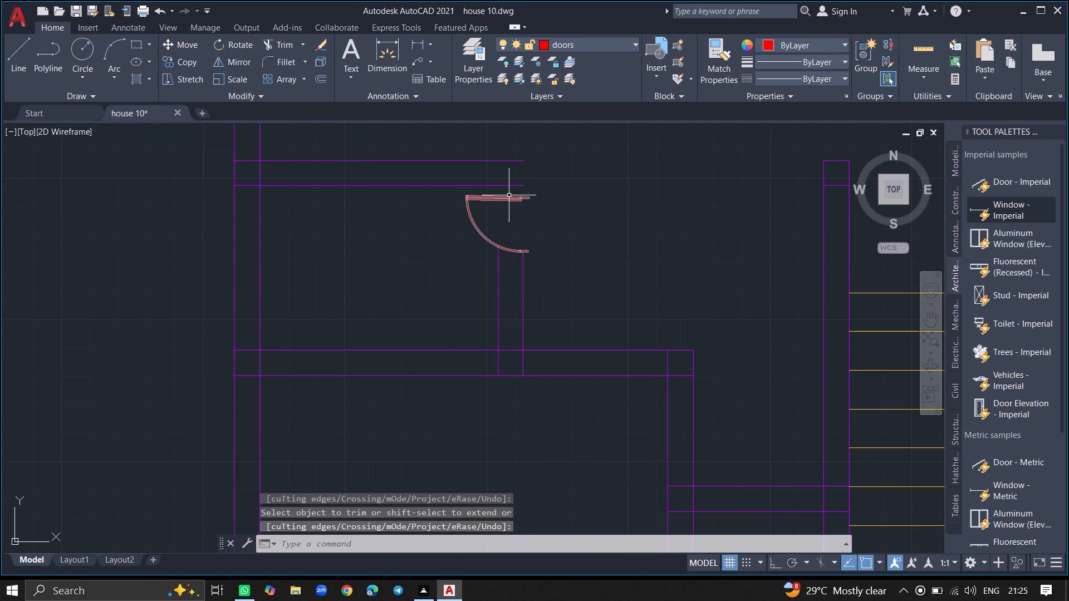
ctrl+scroll(499, 191, up, 3)
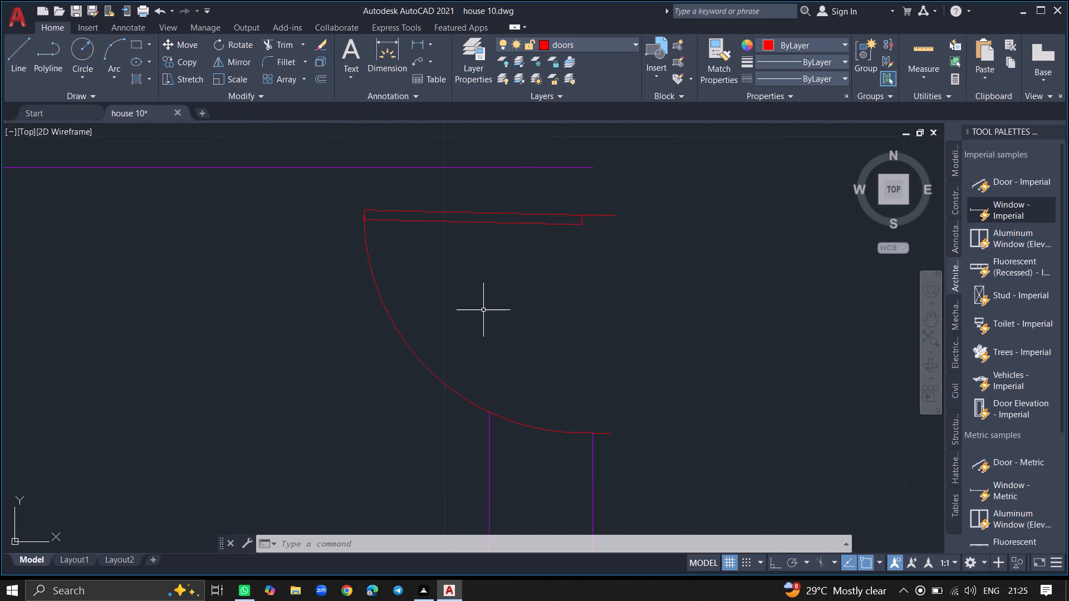
text(ex)
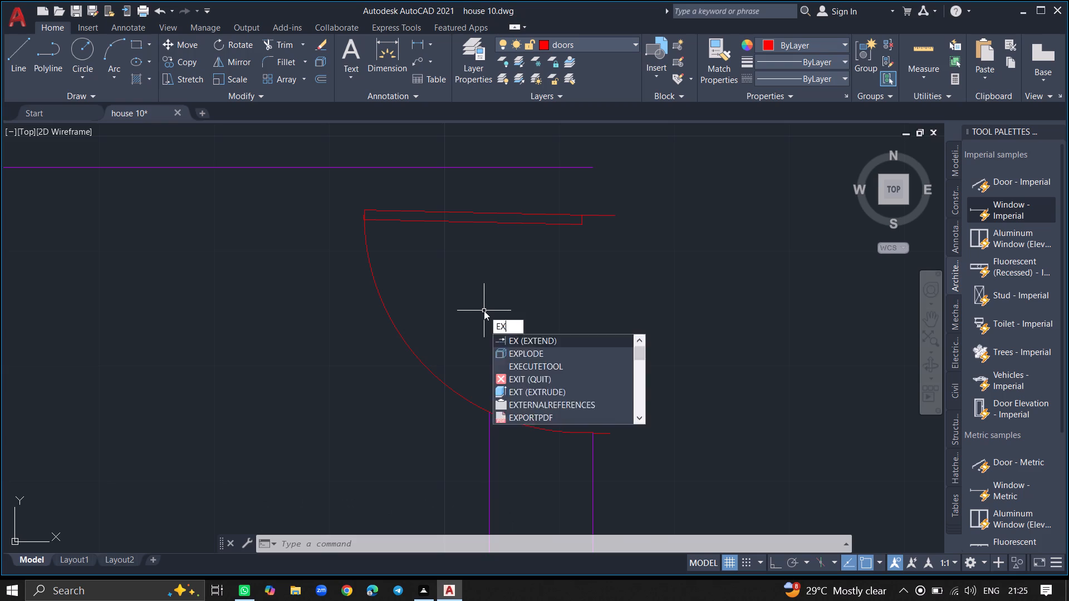
key(Return)
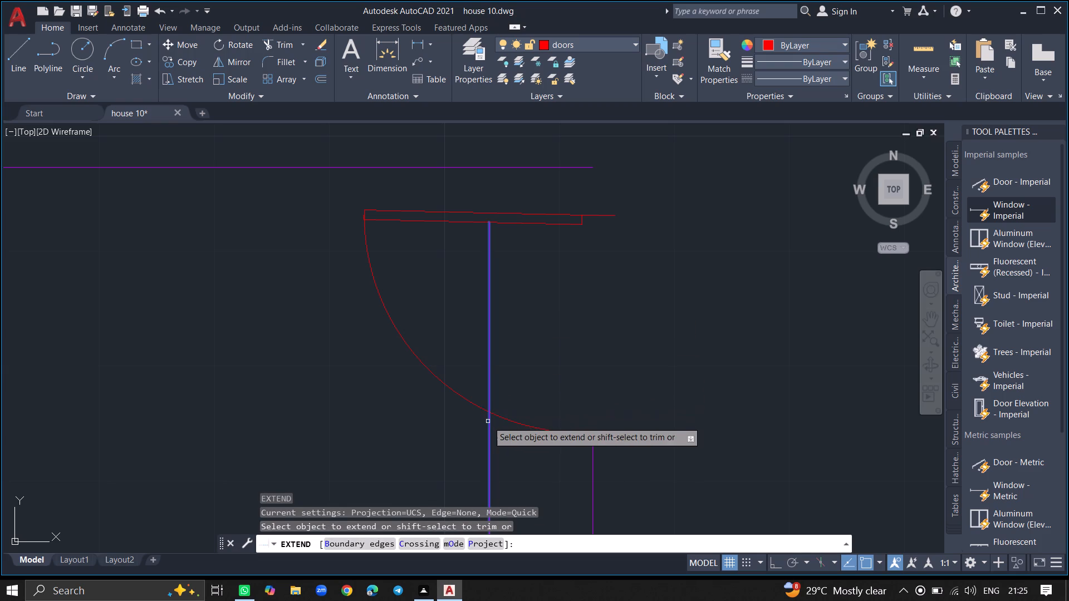
click(489, 421)
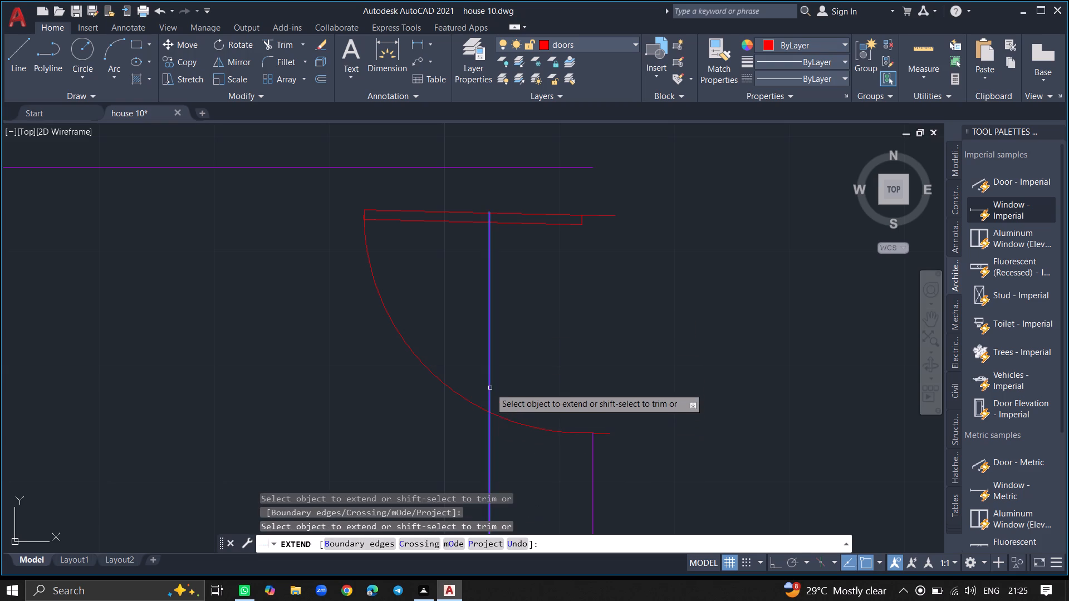
click(491, 265)
click(491, 240)
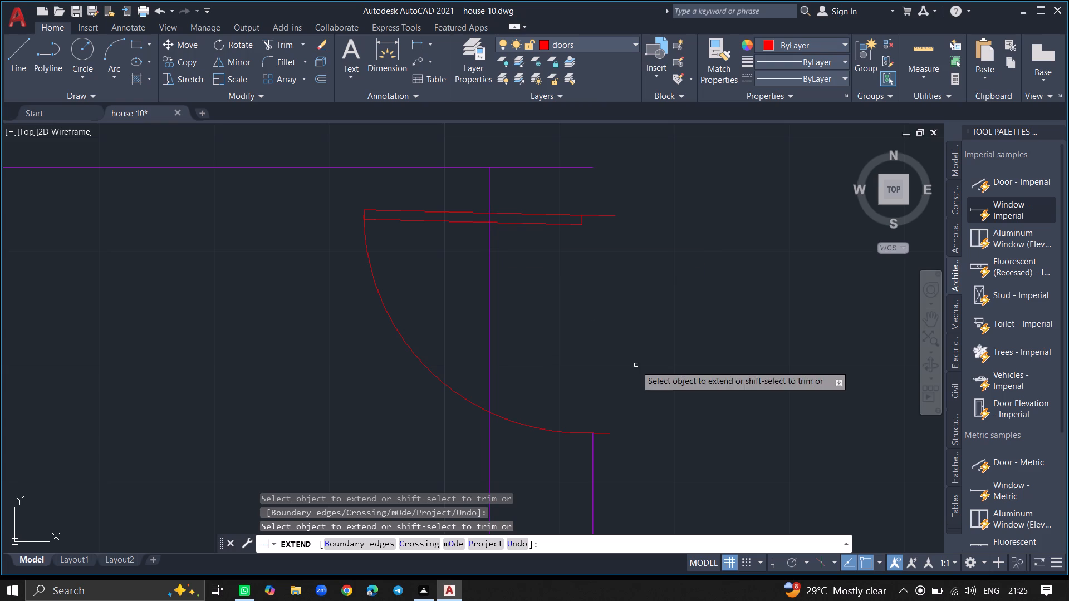
click(592, 456)
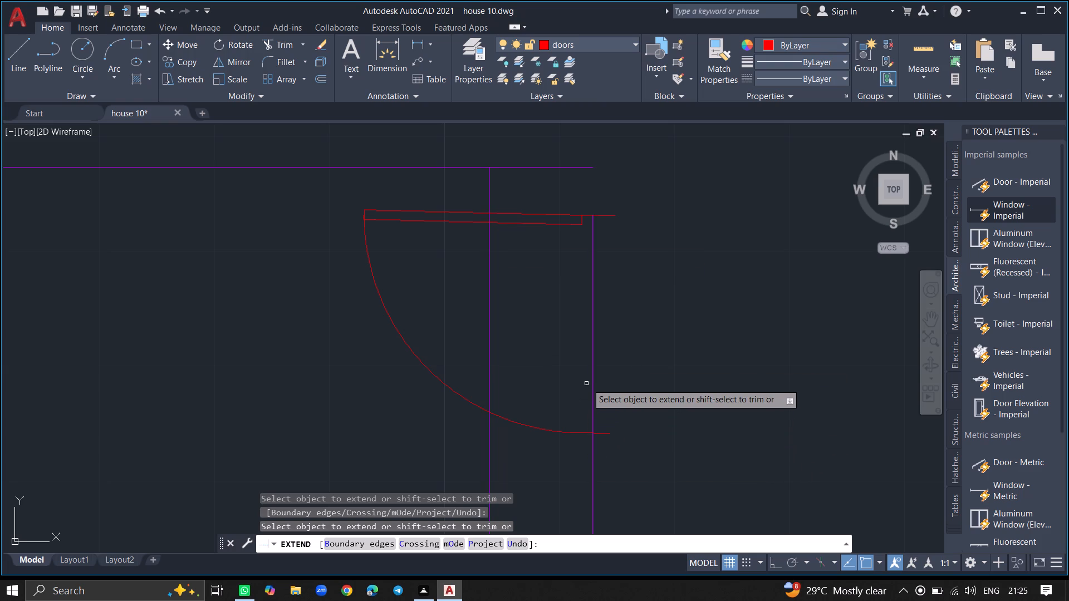
click(592, 381)
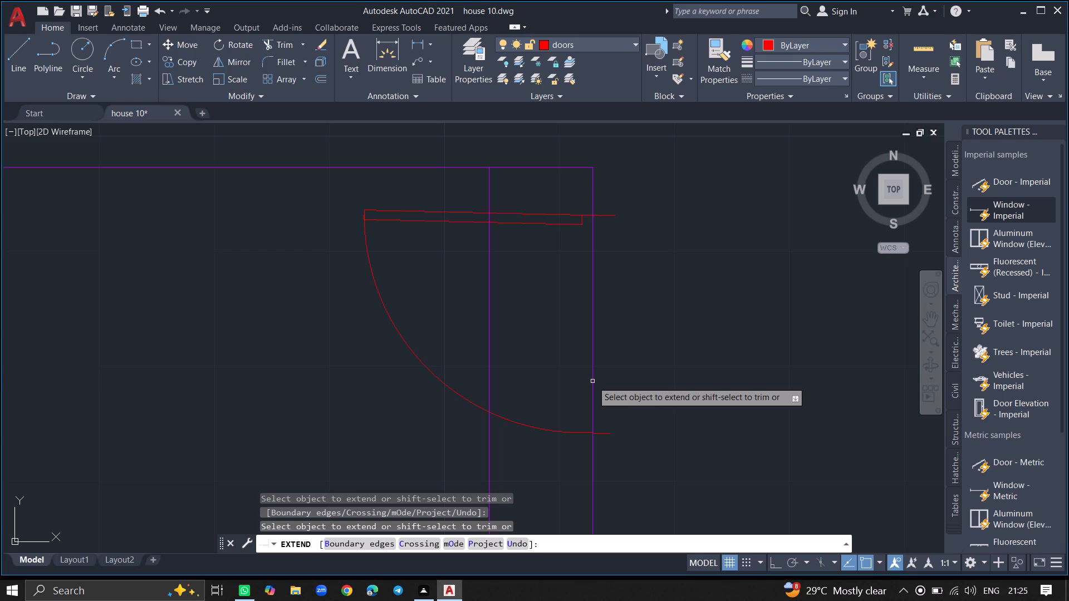
key(Escape)
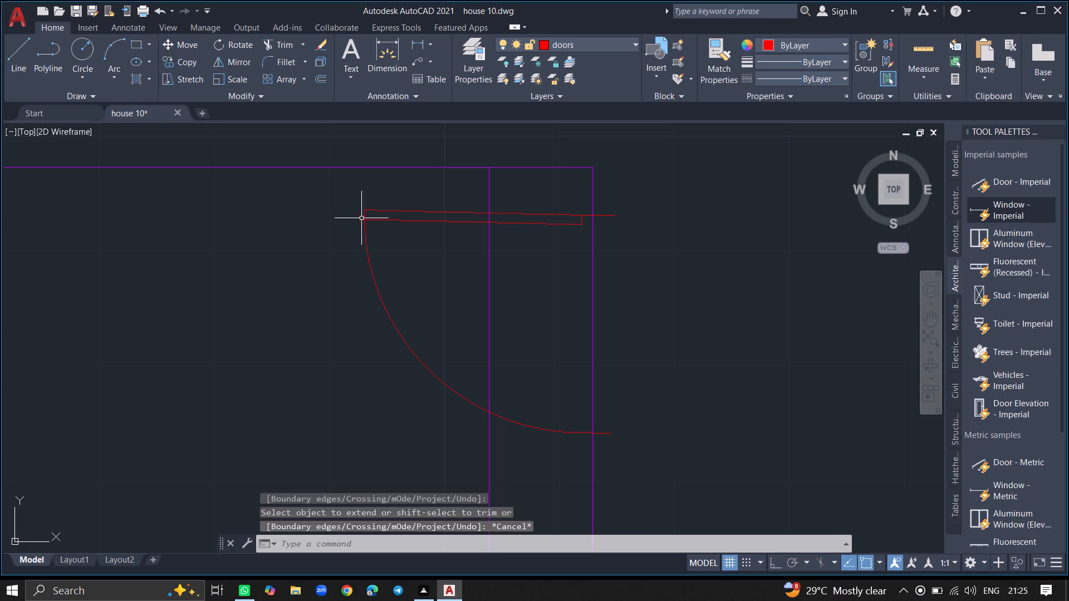
Extend both east wall lines north across the partition between the two small rooms to its north face.
ctrl+scroll(372, 216, down, 3)
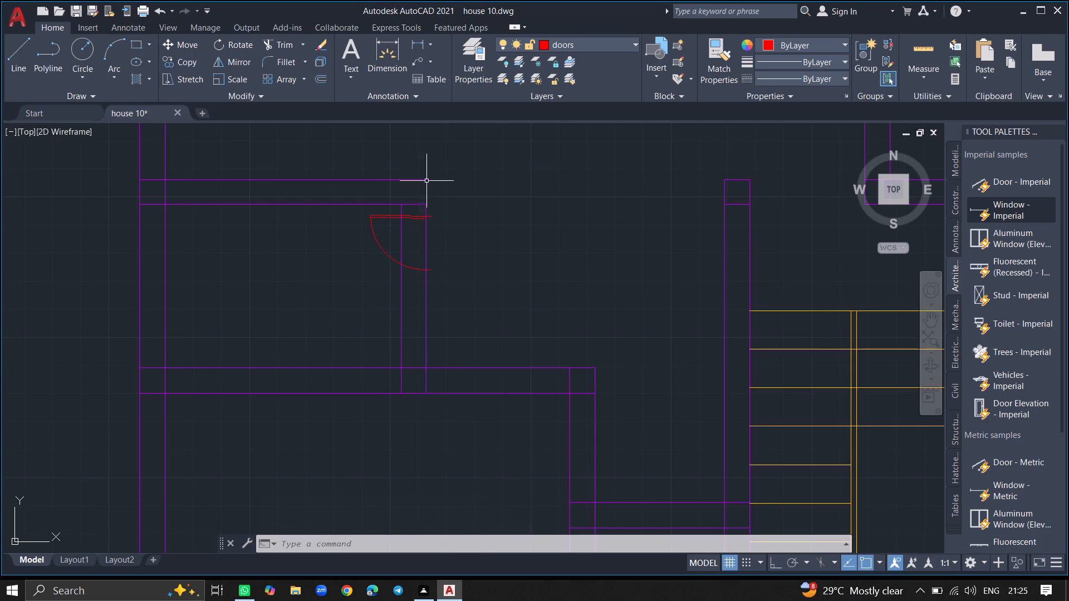
text(ex)
key(Return)
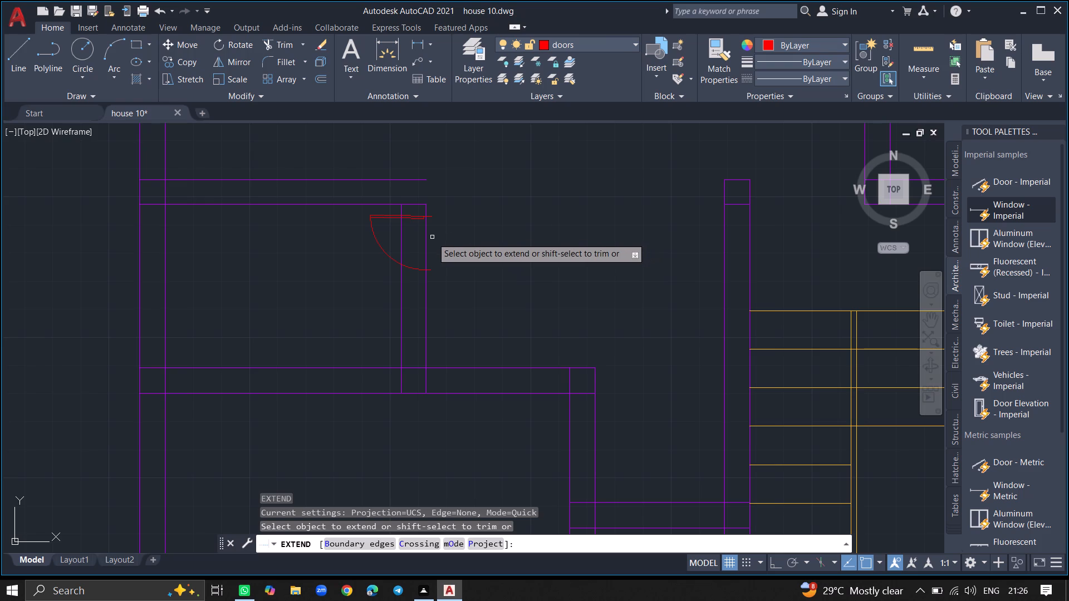
click(426, 238)
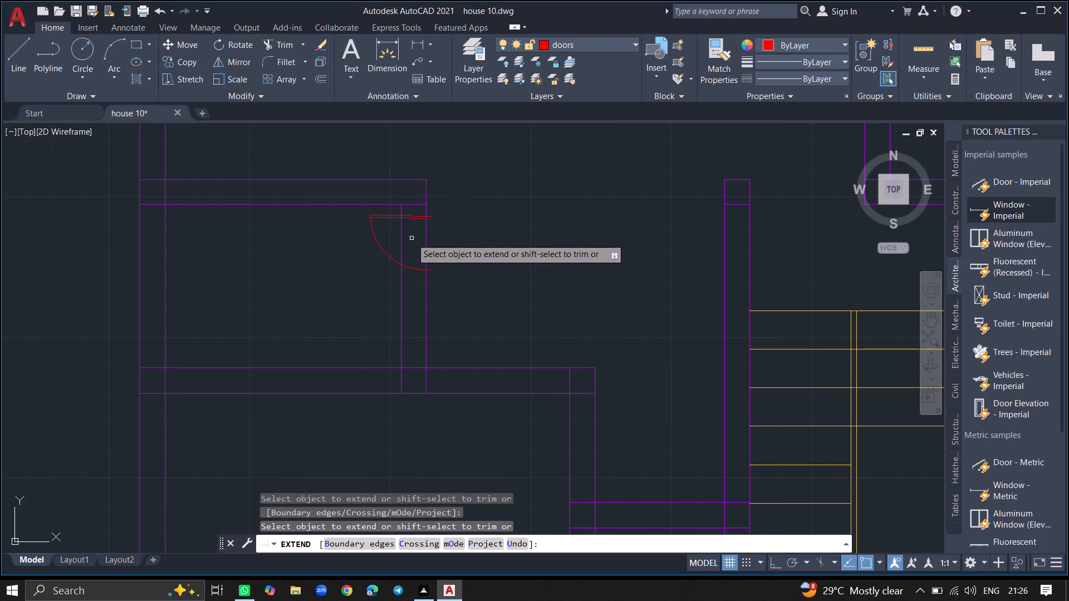
click(400, 238)
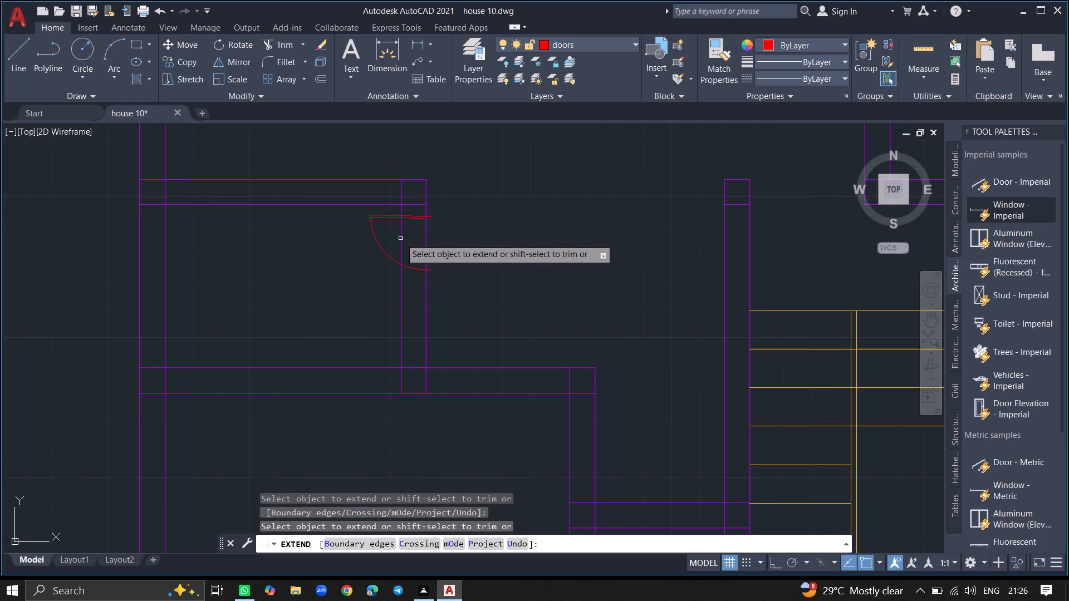
key(Return)
Extend both east wall lines from the partition's north face up to the swing arc of the small room's original door.
ctrl+scroll(400, 238, down, 1)
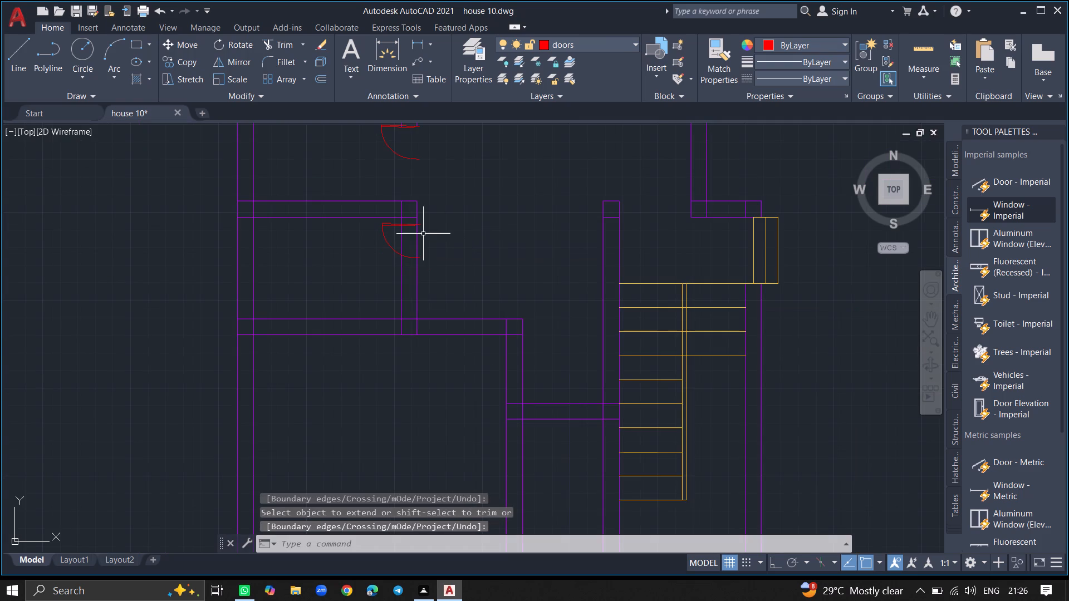
ctrl+scroll(423, 234, down, 3)
ctrl+scroll(410, 208, up, 4)
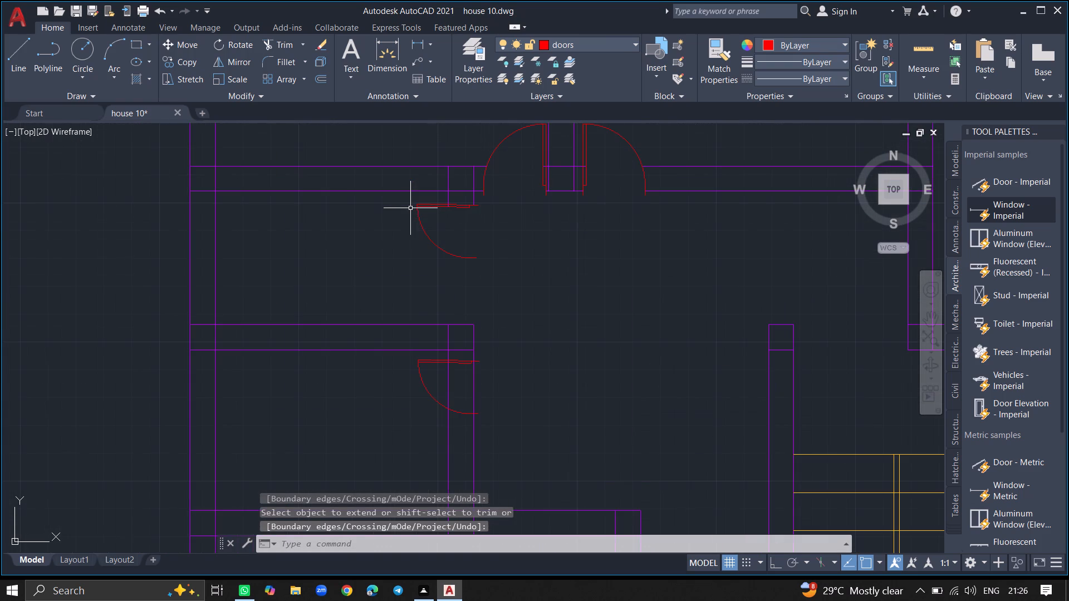
text(ex)
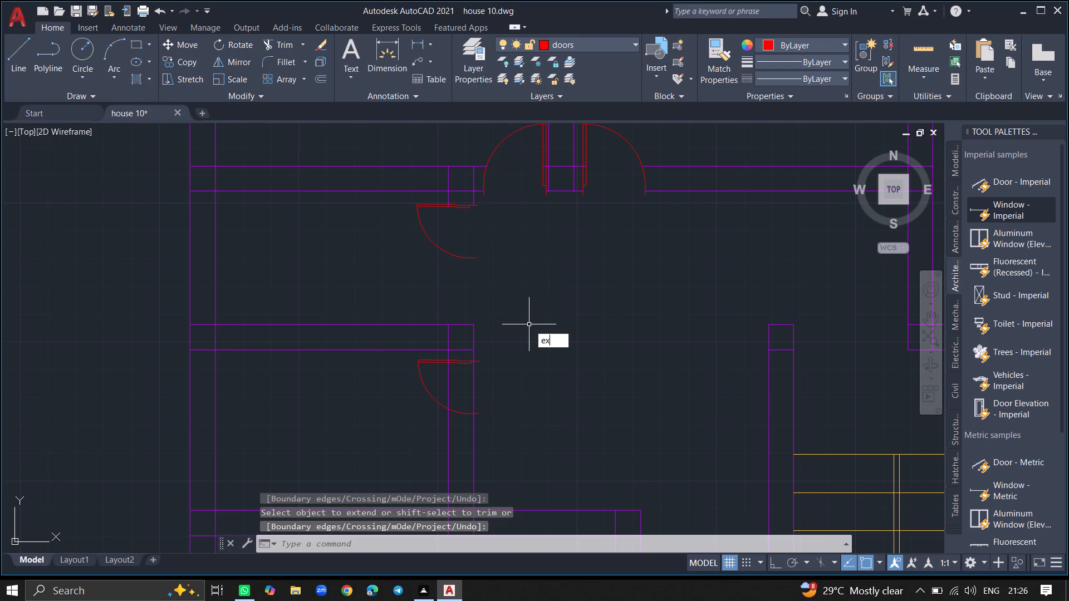
key(Return)
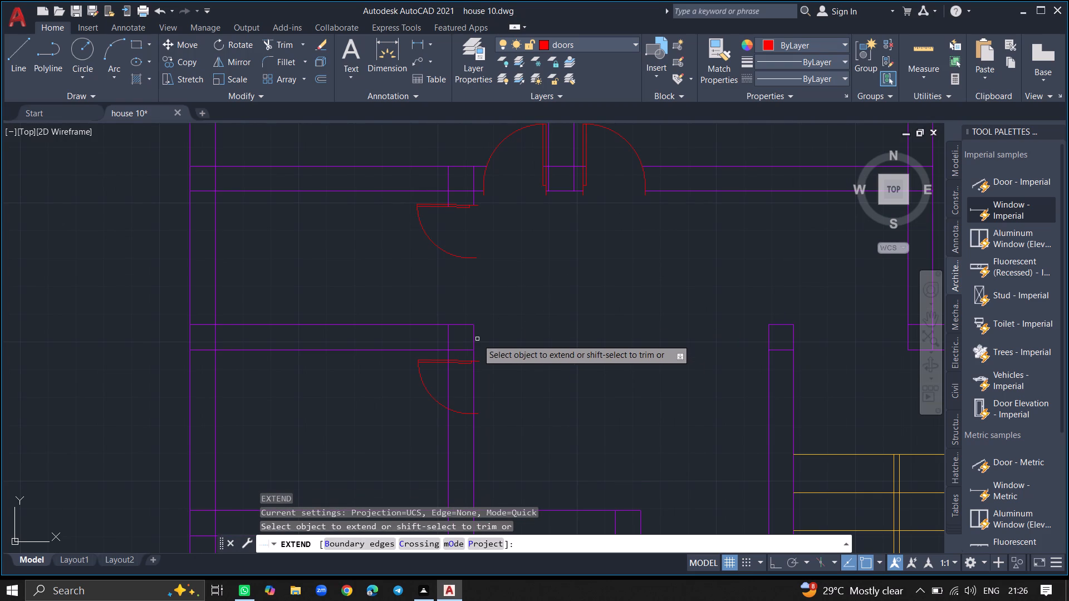
click(474, 340)
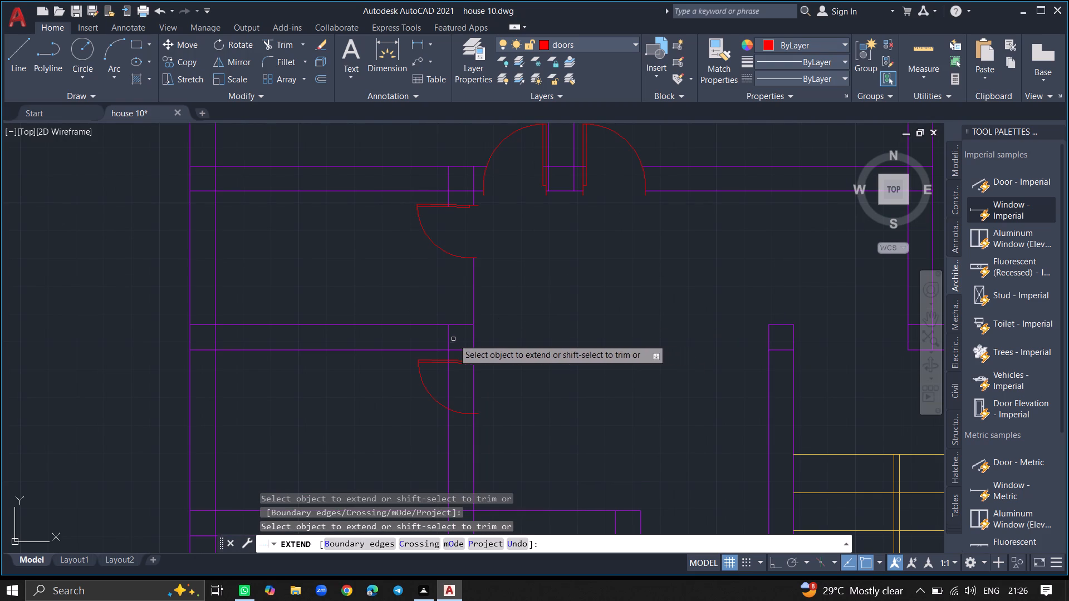
click(450, 338)
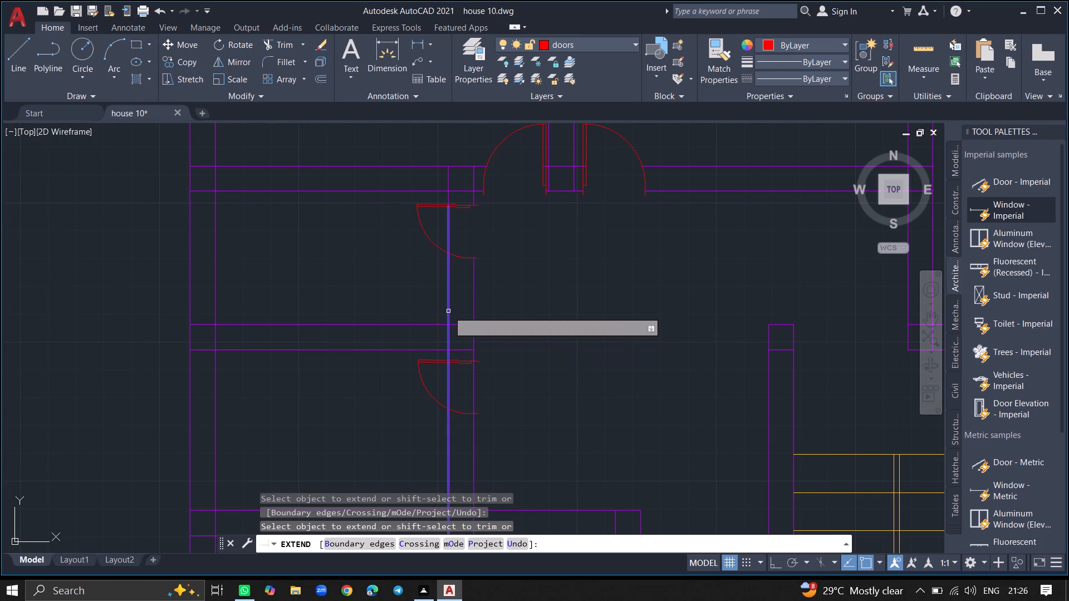
Extend both east wall lines north from the swing arc of the small room's original door, across its opening to the leaf.
click(449, 309)
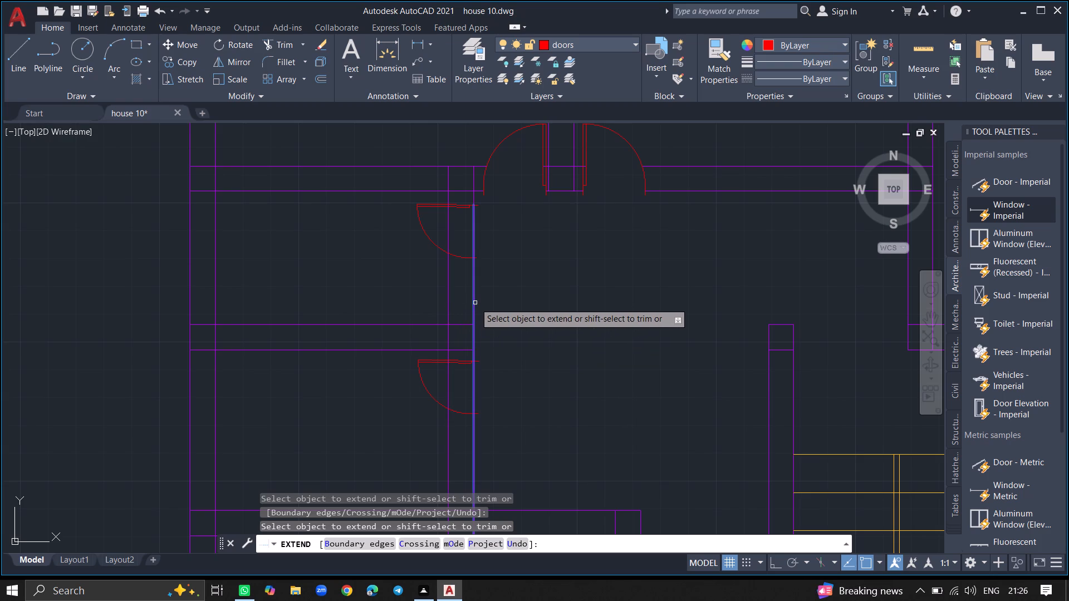
click(475, 303)
key(Return)
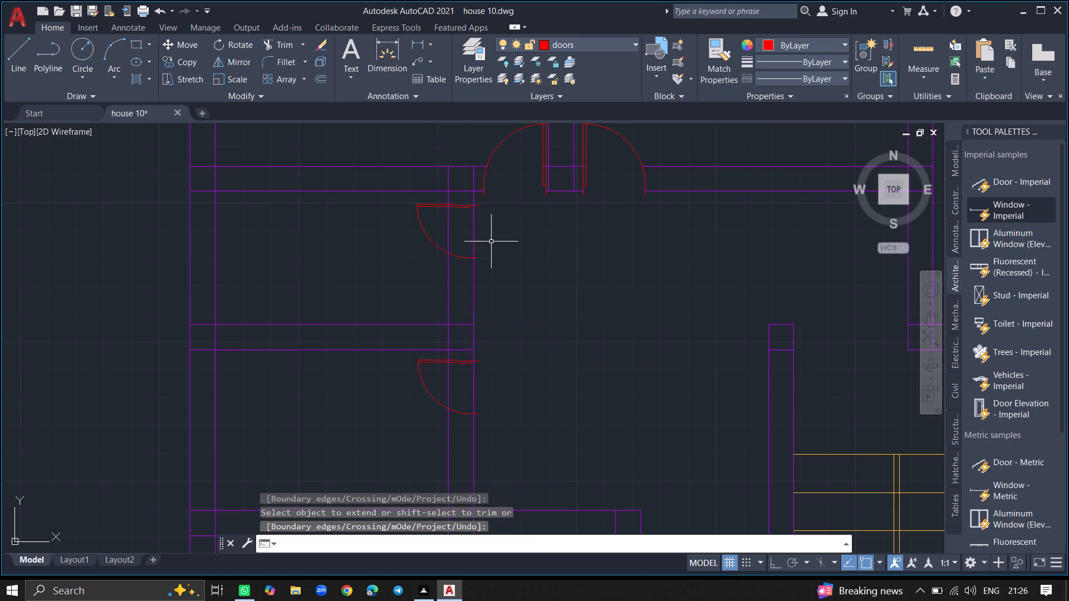
Trim both east wall lines between the leaf and swing arc of the northern small room's door.
ctrl+scroll(491, 242, up, 2)
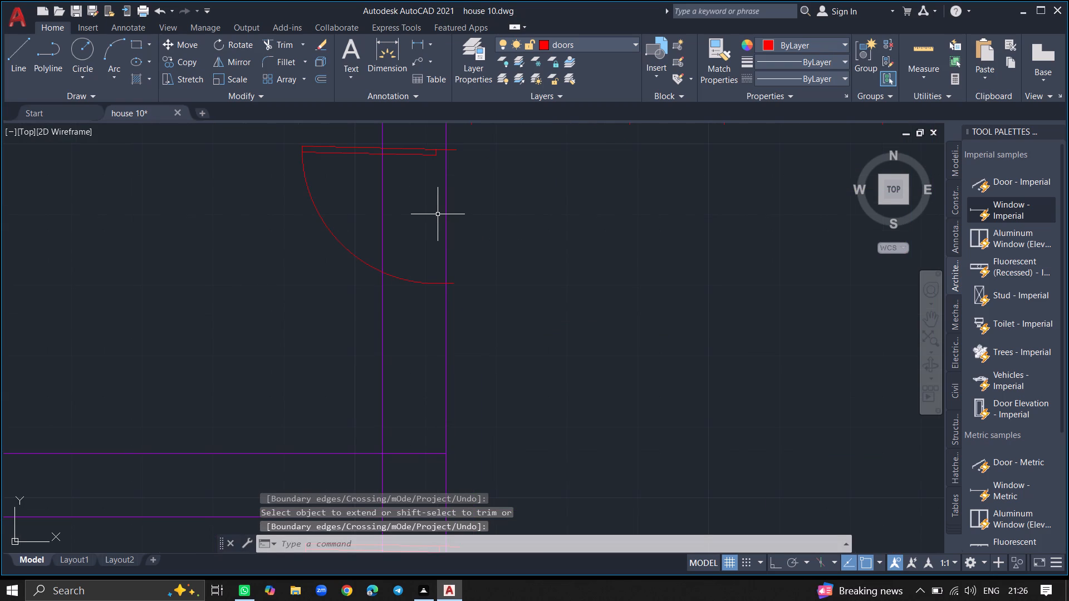
text(trim)
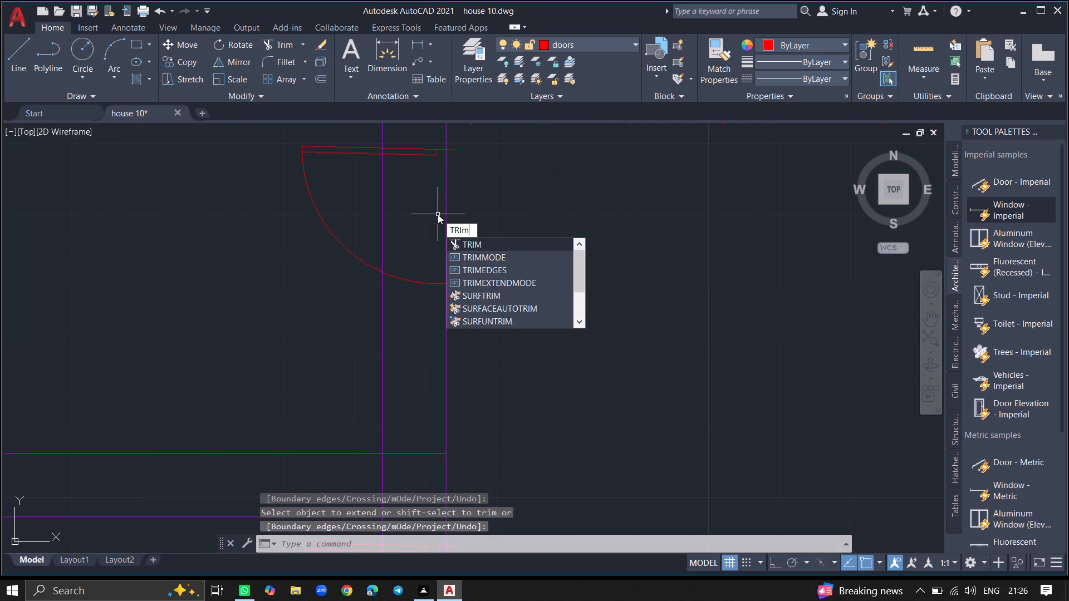
key(Return)
click(447, 214)
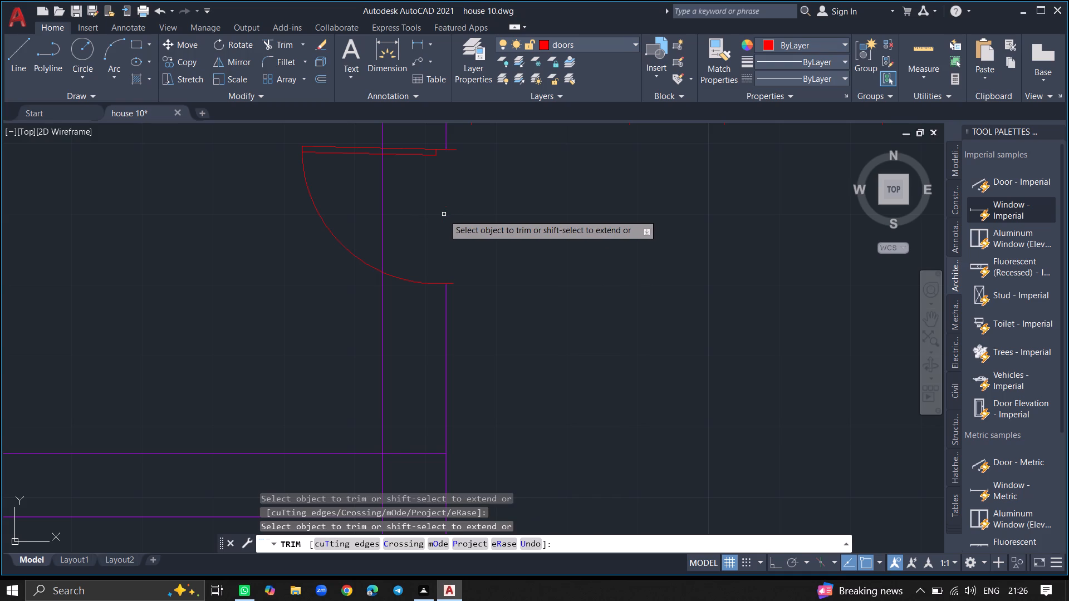
click(381, 208)
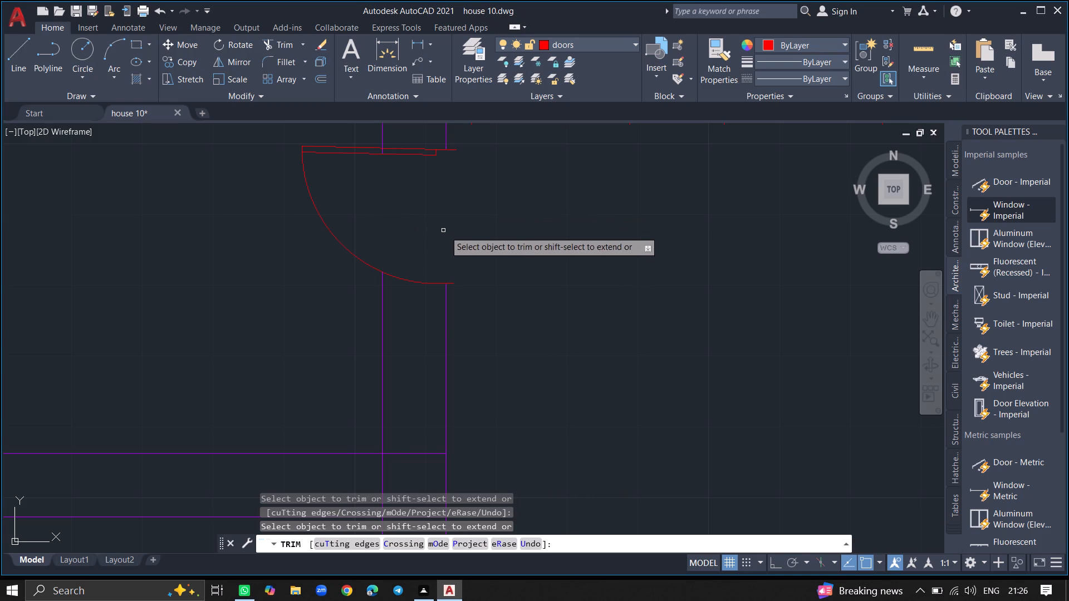
key(Return)
Trim both east wall lines between the leaf and swing arc of the southern small room's door.
ctrl+scroll(447, 231, down, 2)
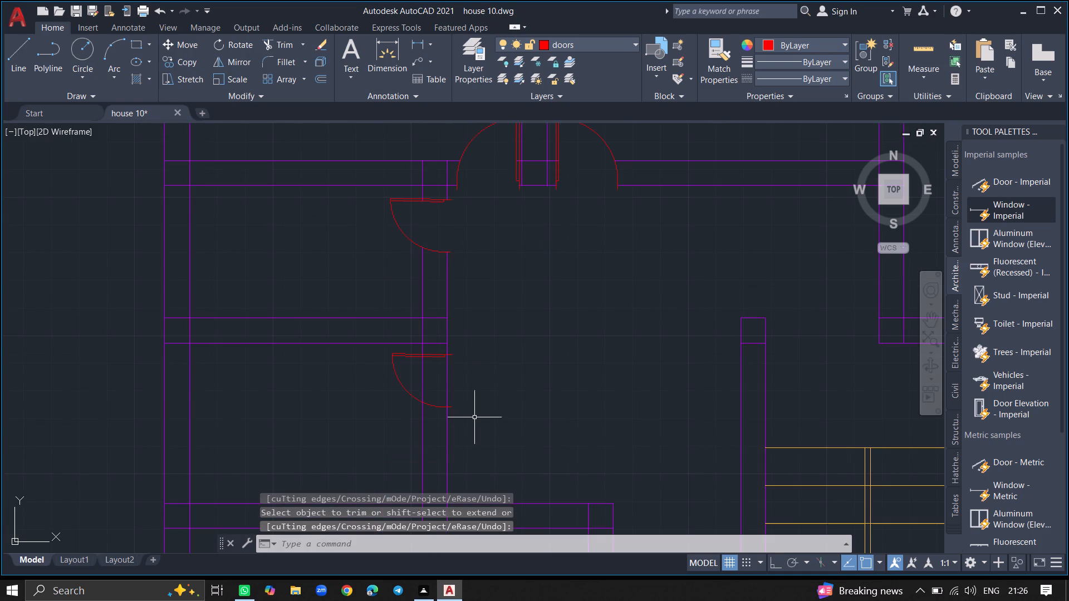
ctrl+scroll(411, 398, up, 4)
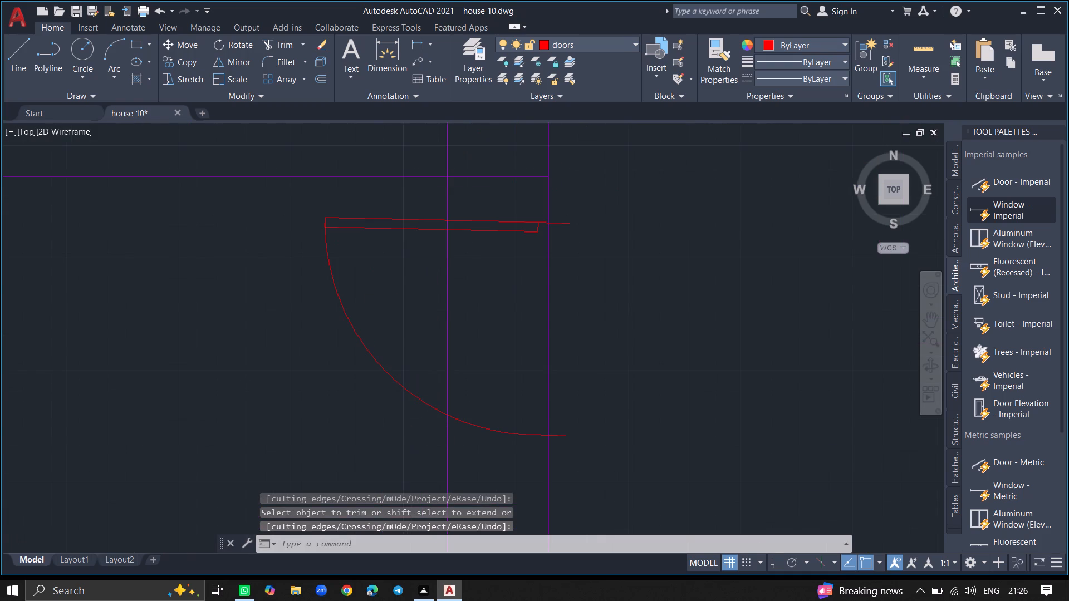
text(trim)
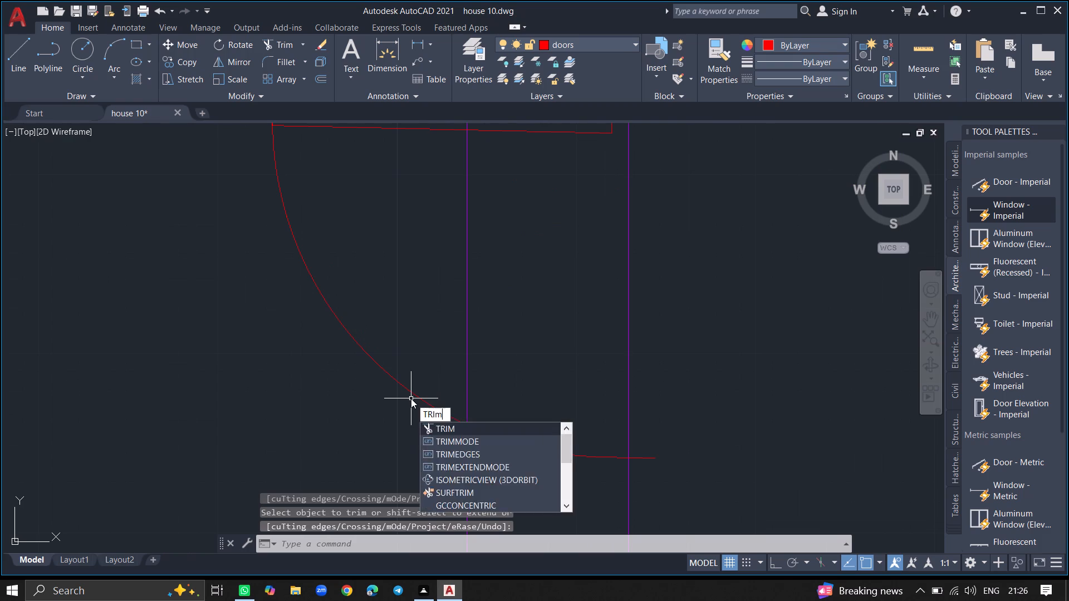
key(Return)
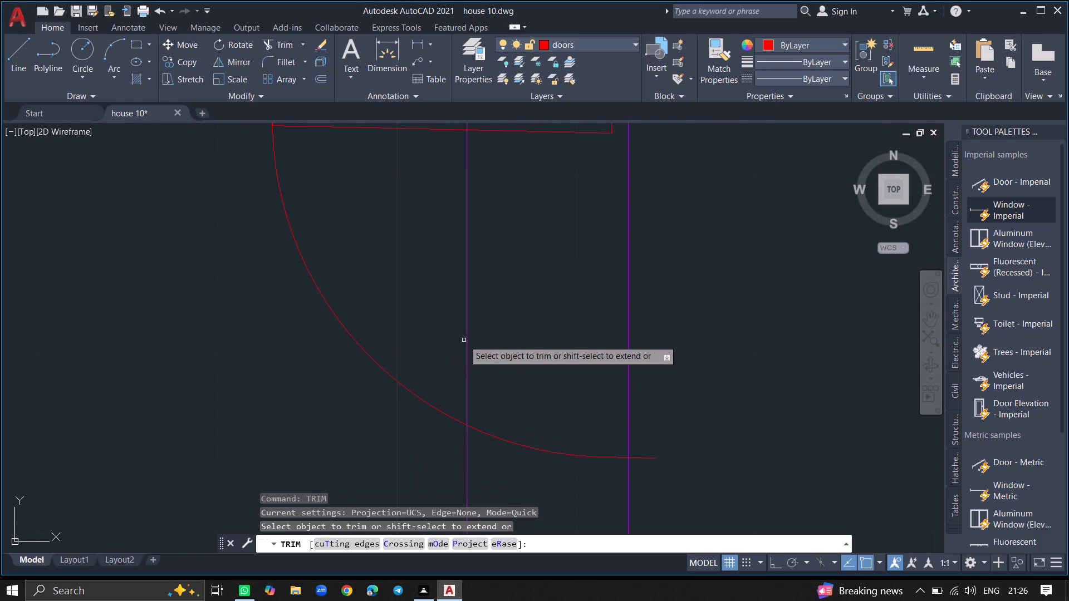
click(467, 340)
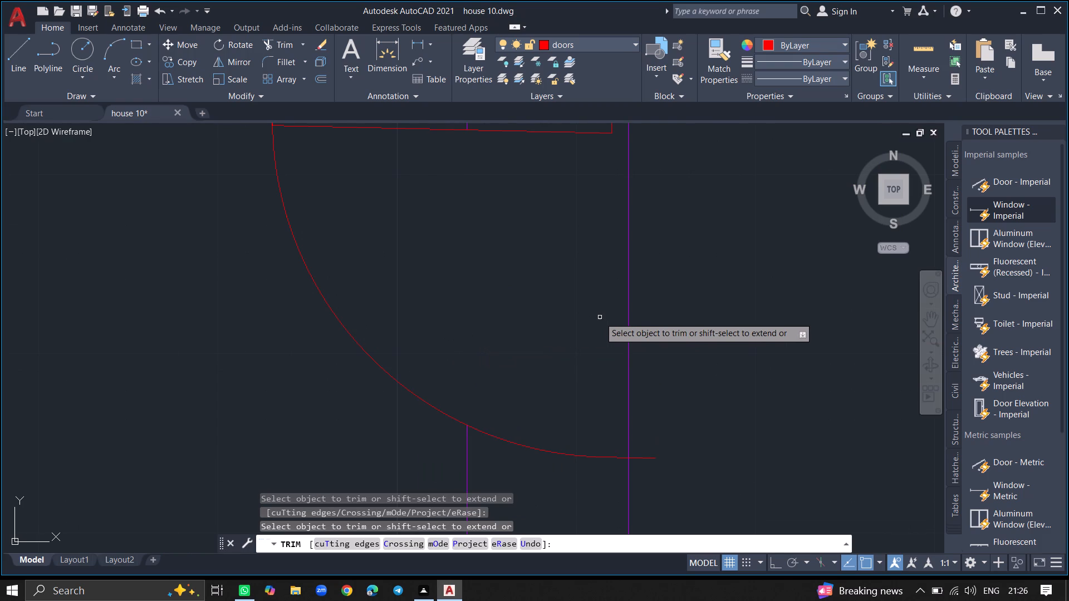
ctrl+scroll(597, 321, down, 3)
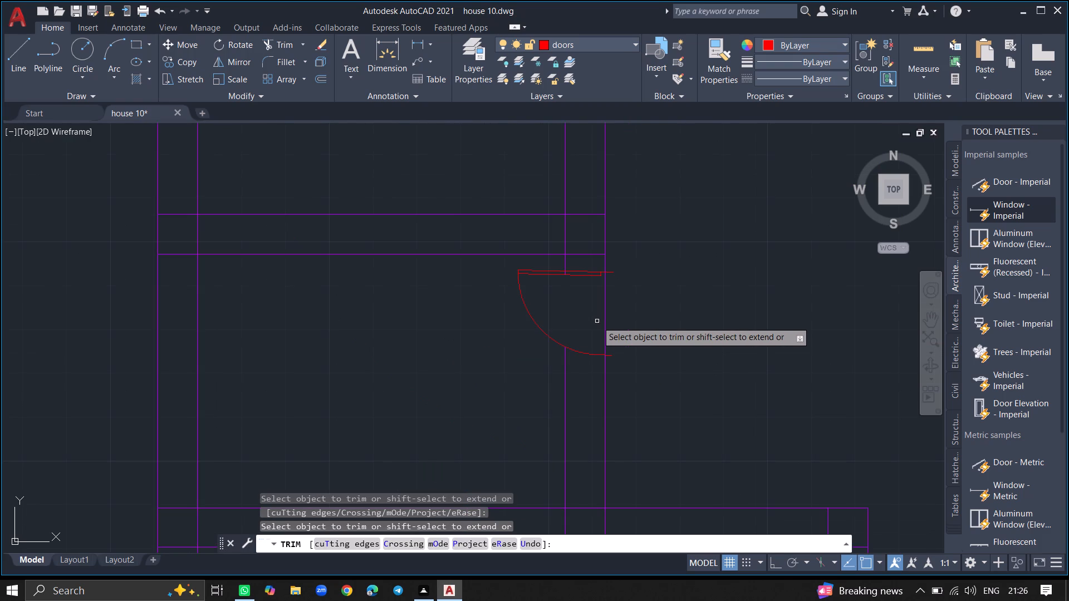
click(605, 321)
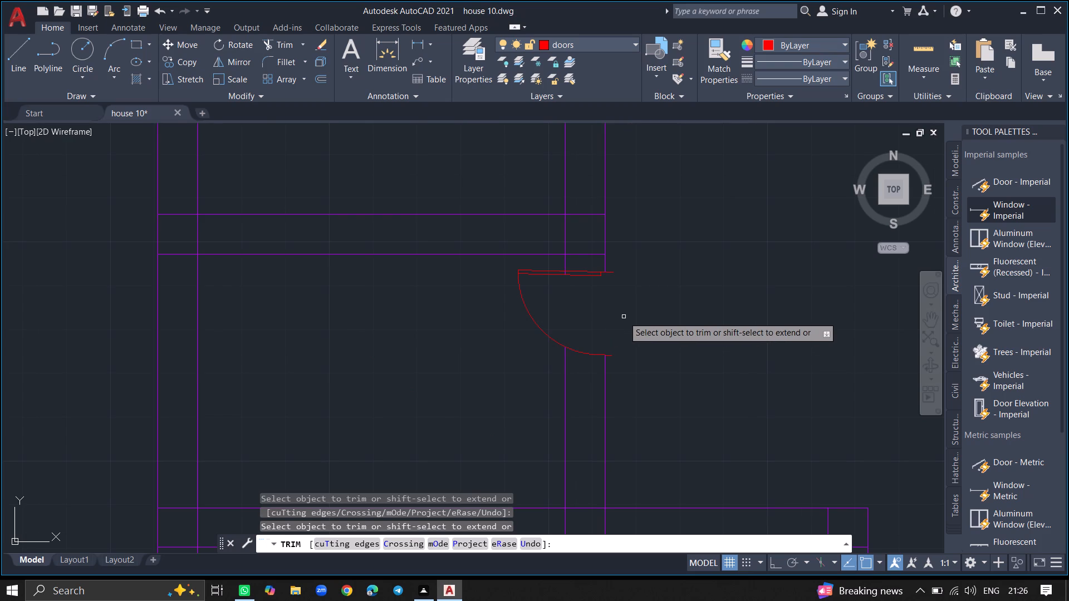
key(Return)
Copy the western door of the pair in the north wall into the southwest room, about 16'-2" to the south.
ctrl+scroll(624, 317, down, 3)
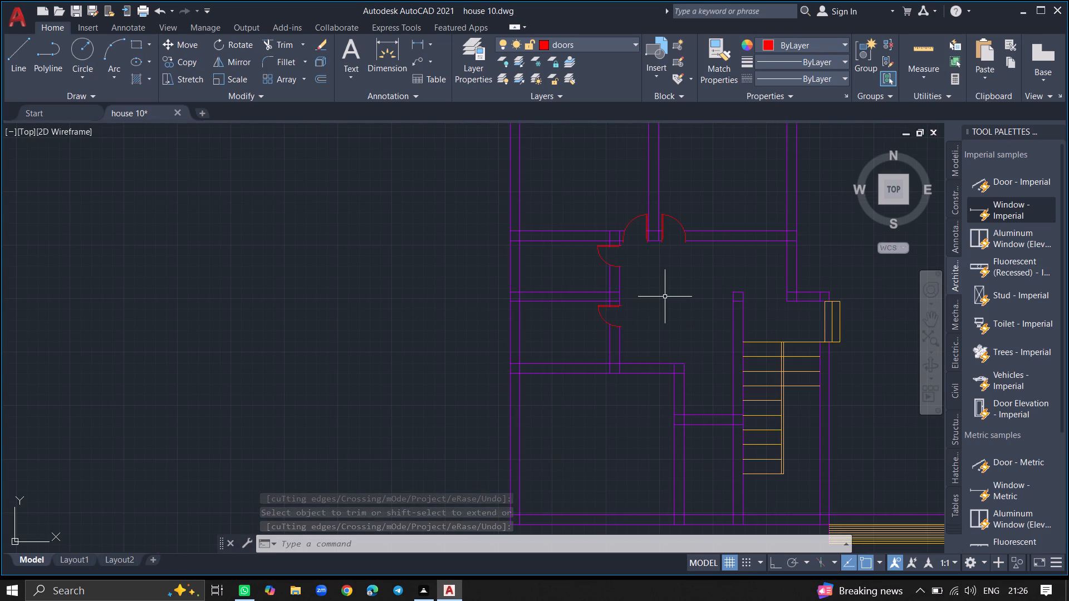
click(631, 224)
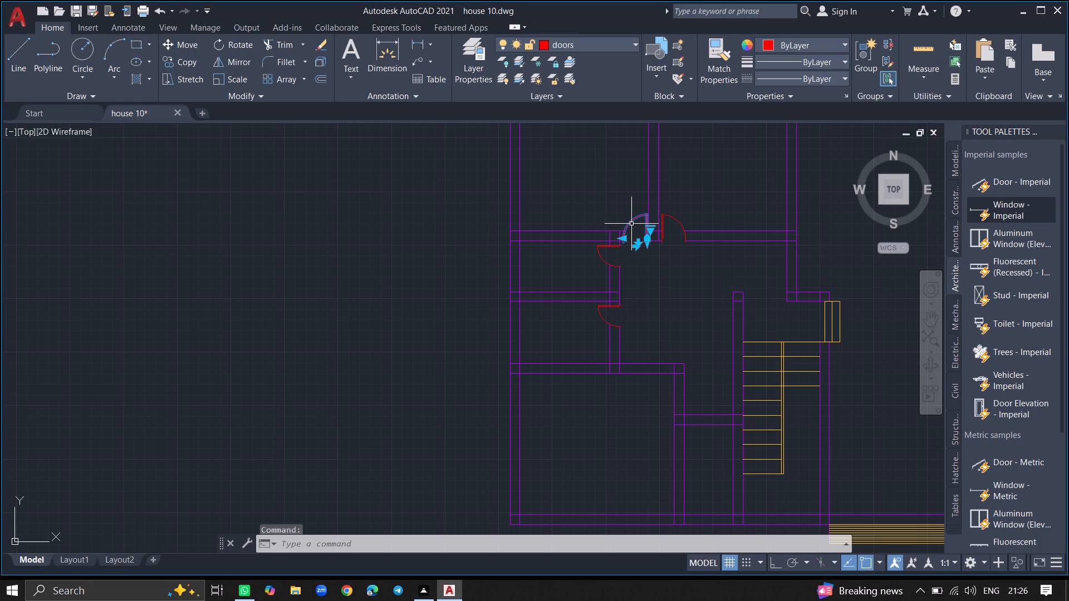
text(copy)
key(Return)
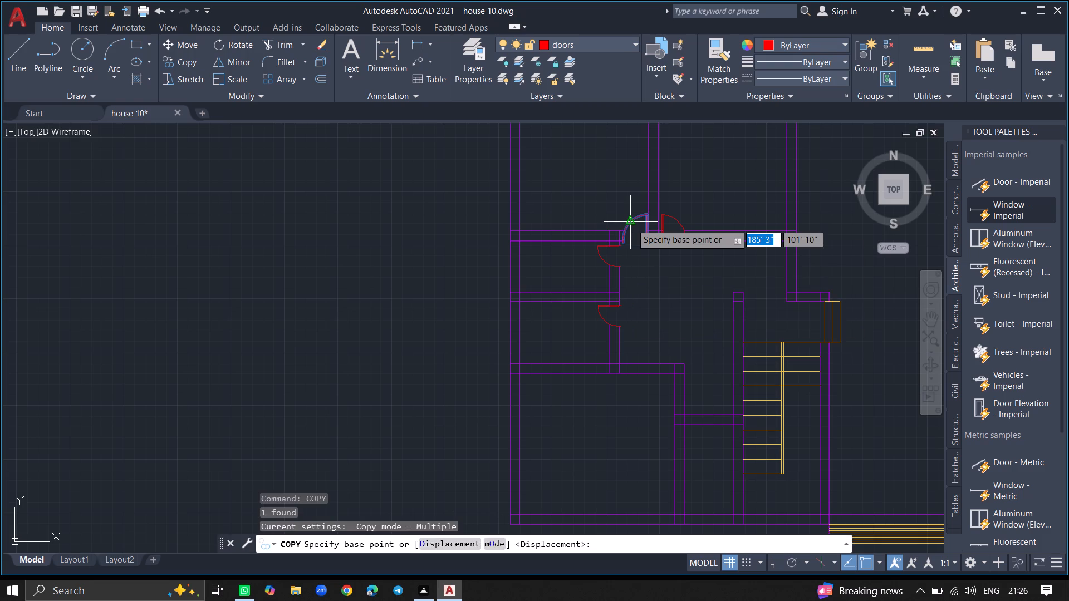
click(631, 224)
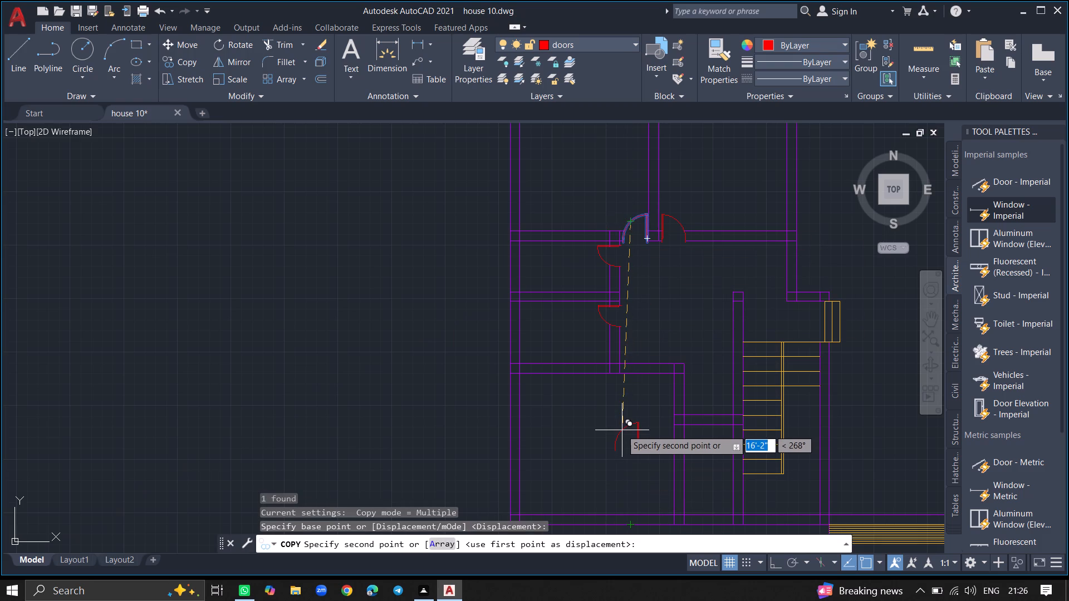
click(621, 429)
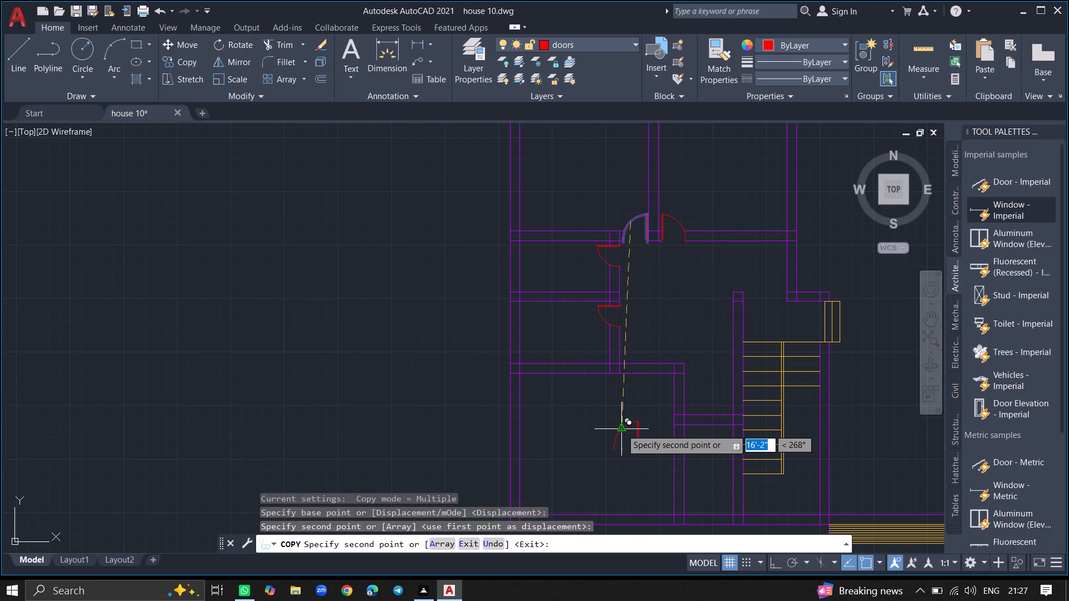
key(Escape)
Rotate the southwest room's copied door freehand by about 180° around the north end of its leaf.
ctrl+scroll(621, 429, up, 1)
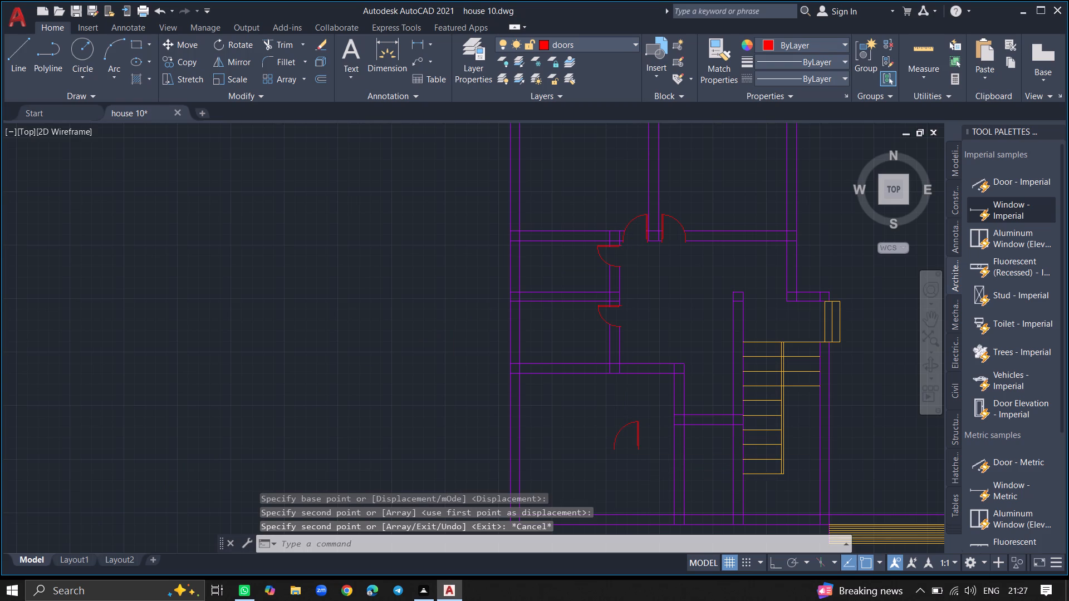
click(622, 426)
key(r)
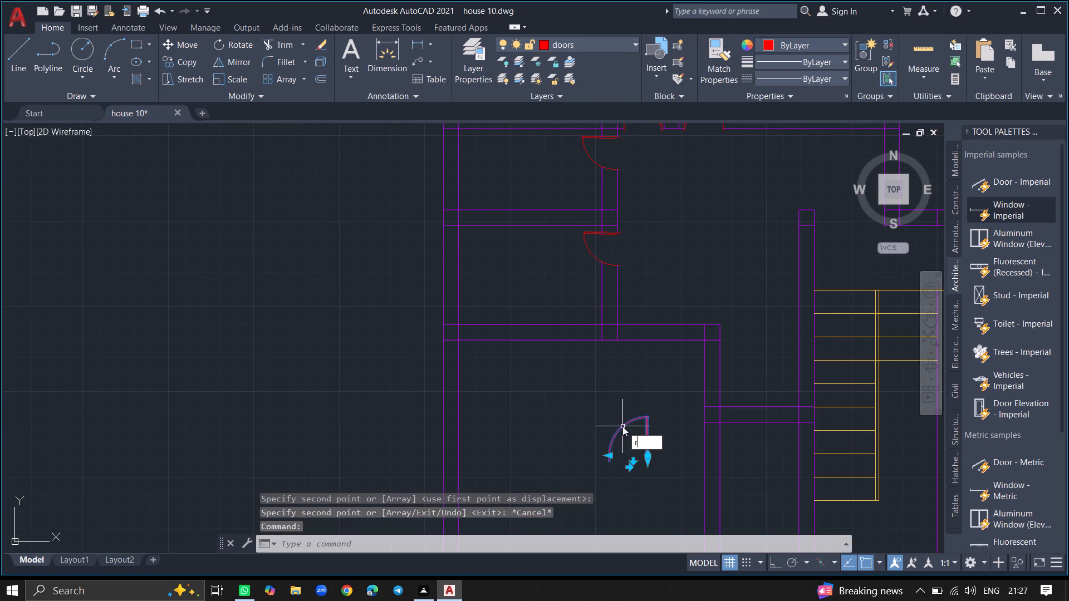
text(otate)
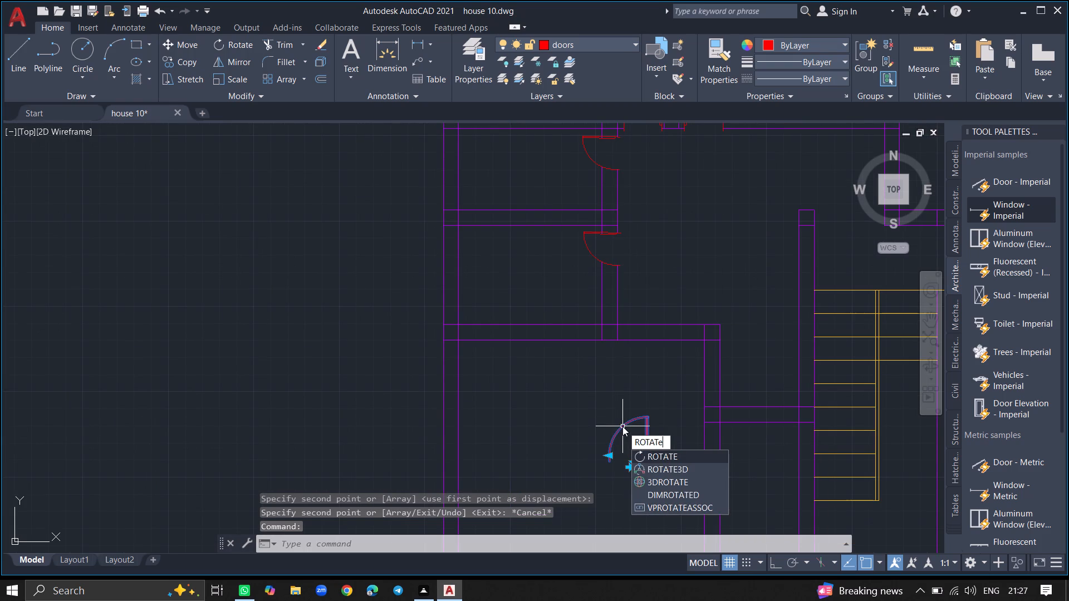
key(Return)
ctrl+scroll(622, 426, up, 3)
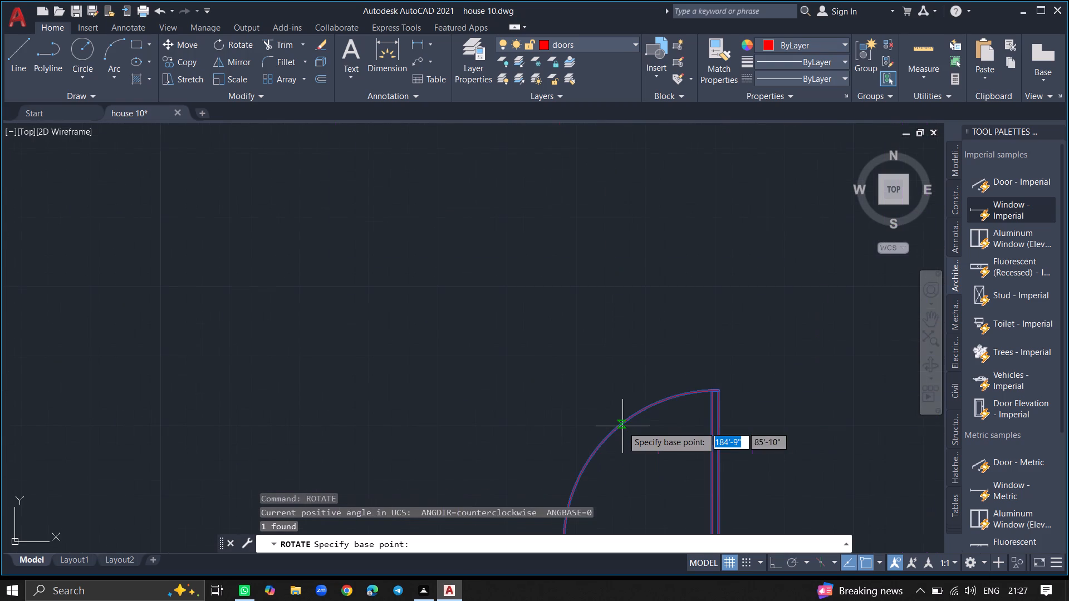
ctrl+scroll(622, 426, down, 1)
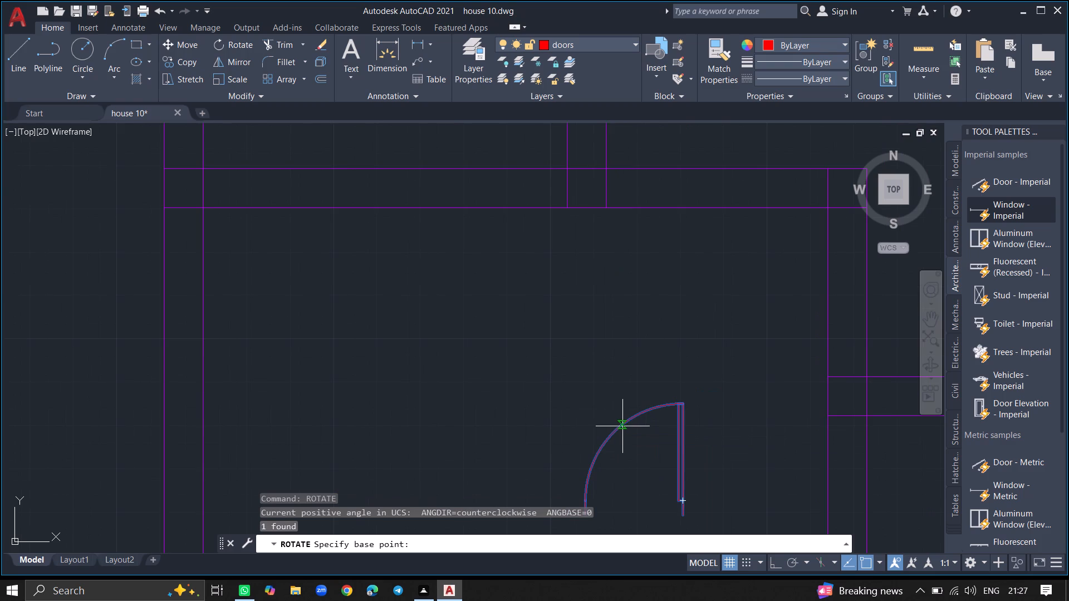
click(678, 406)
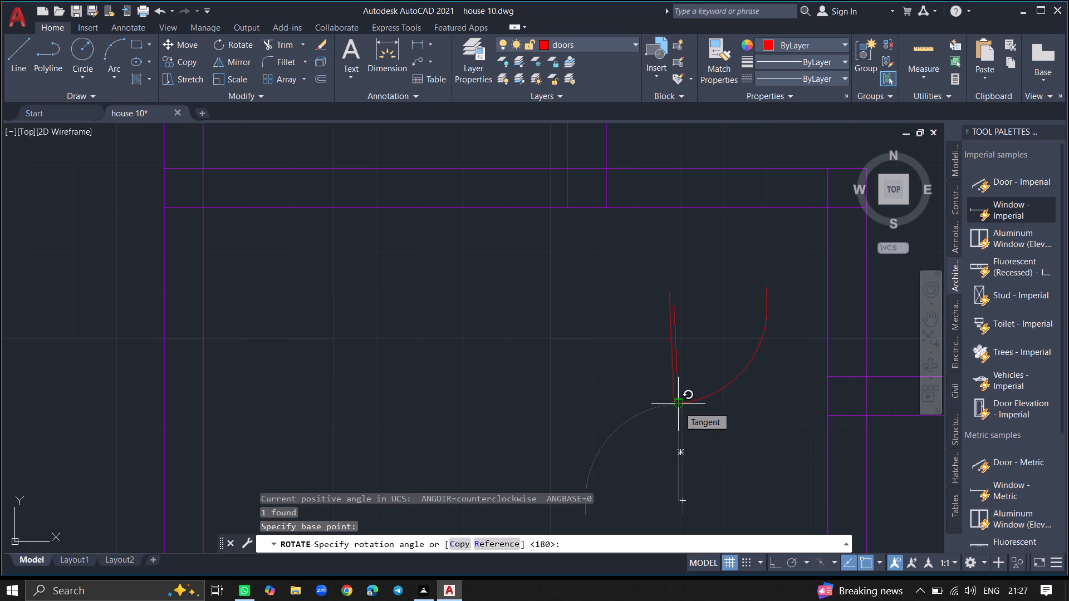
click(679, 406)
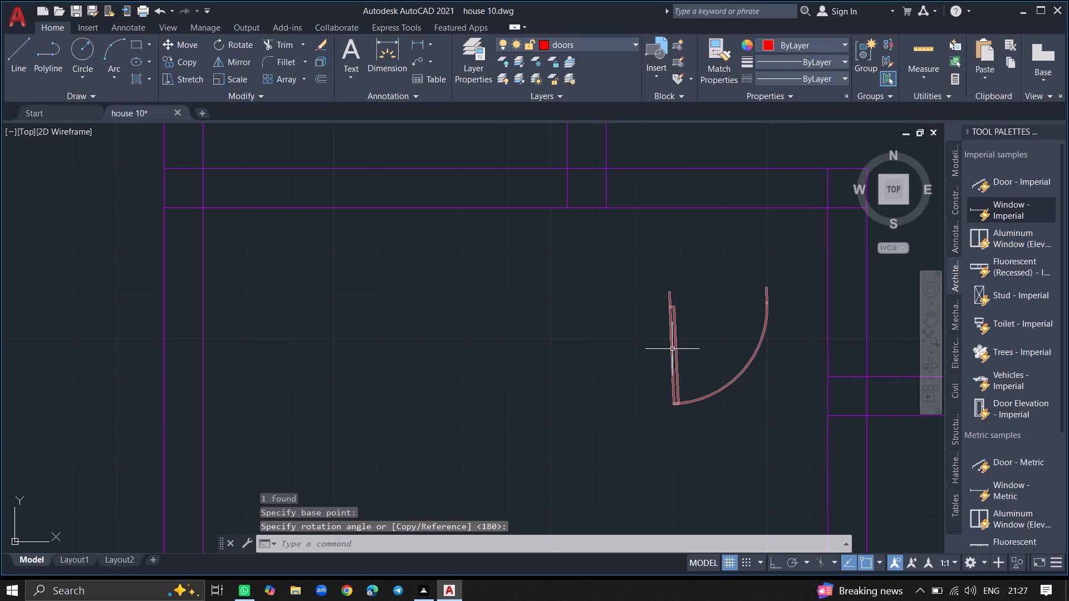
Mirror the rotated door across the edge of its leaf and erase the source, putting the swing arc on the west side.
click(674, 349)
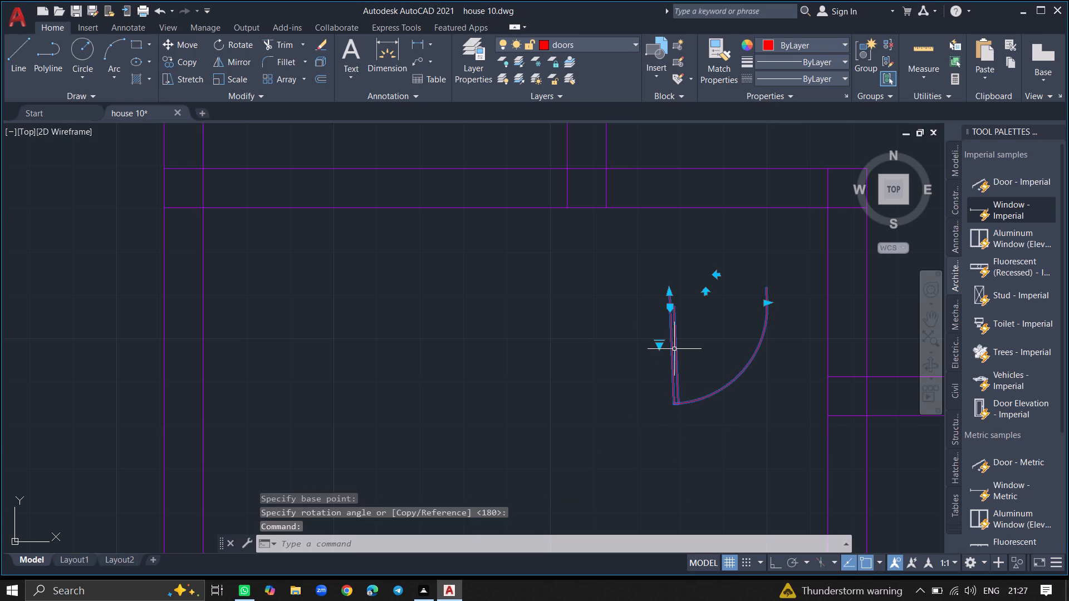
text(mirr)
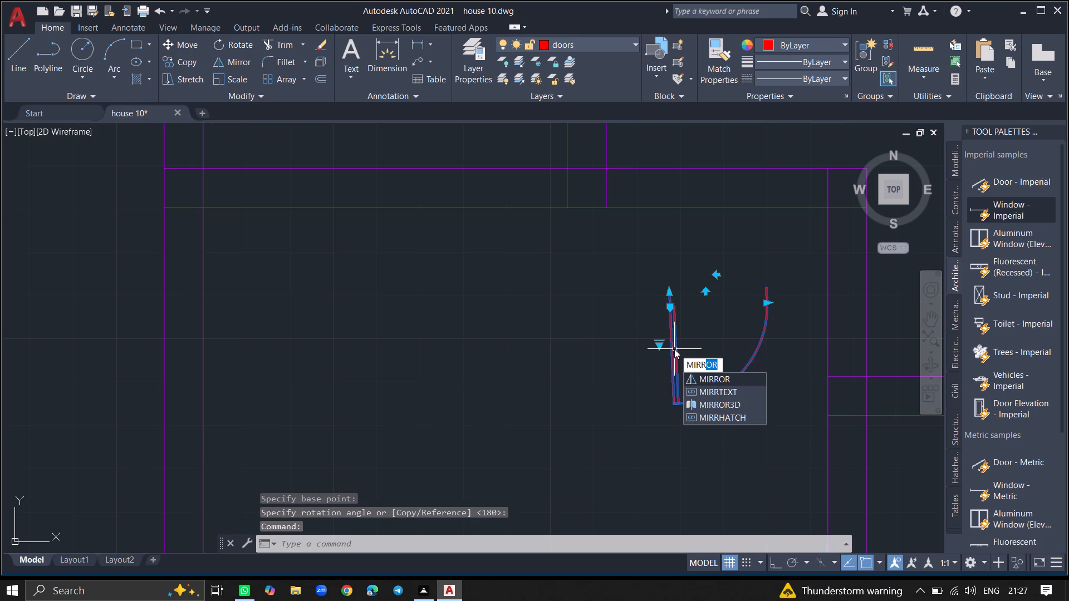
click(722, 378)
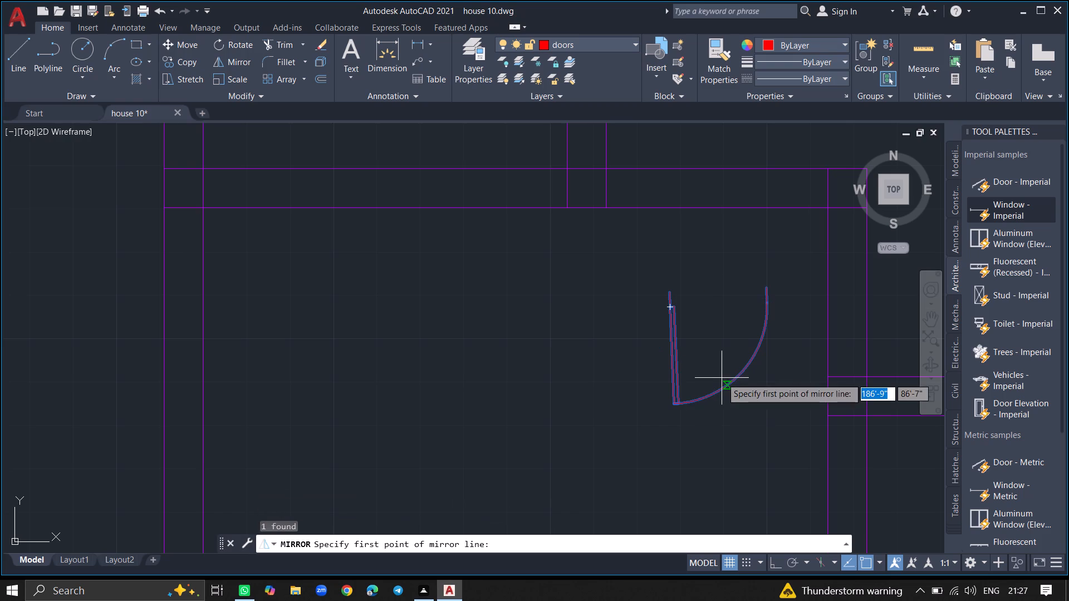
click(679, 406)
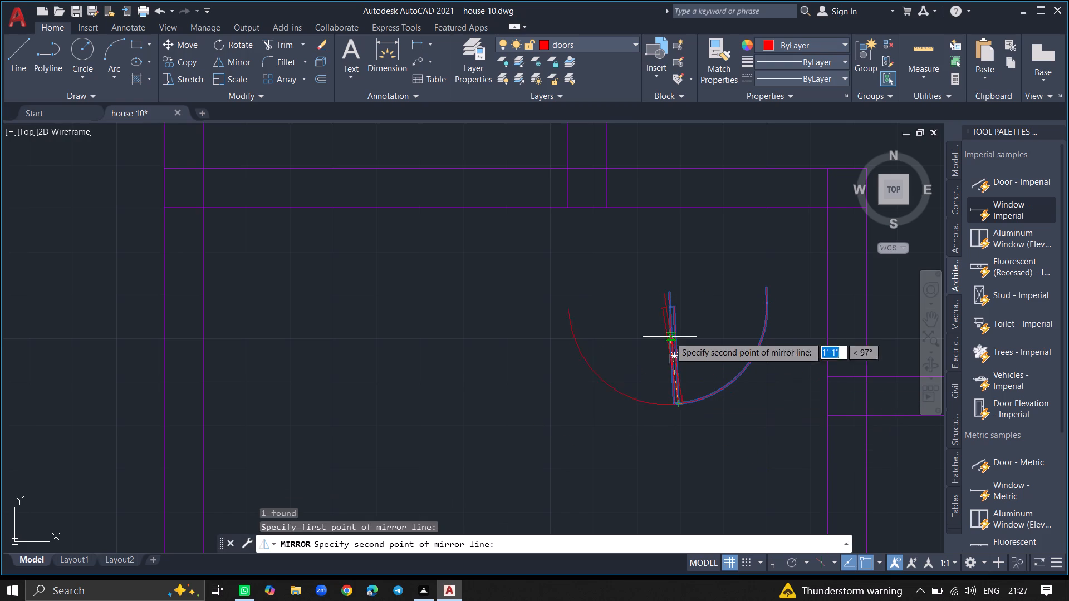
ctrl+scroll(673, 302, up, 6)
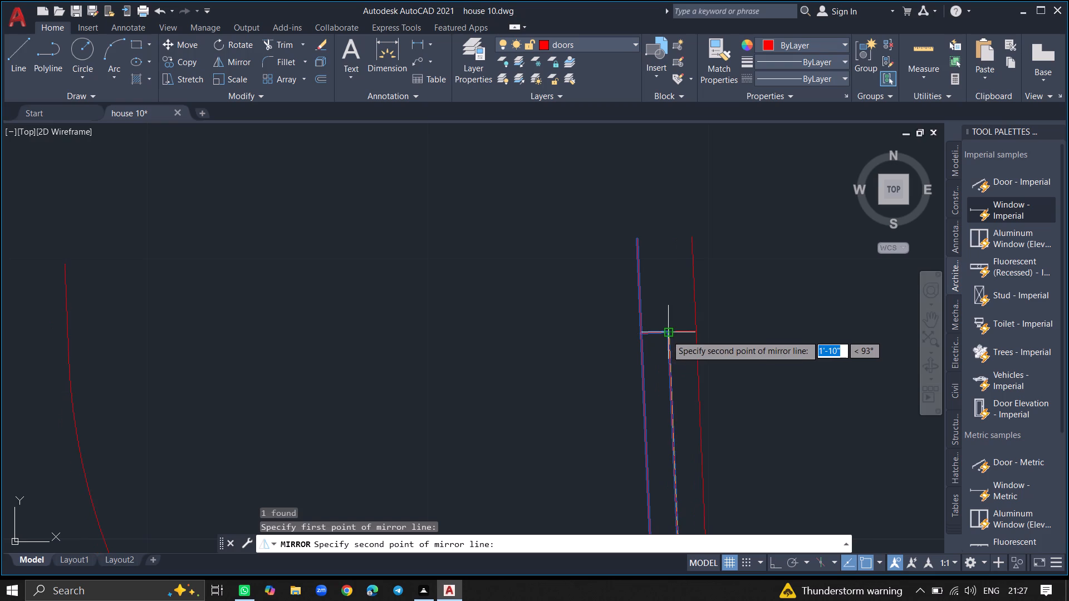
click(666, 335)
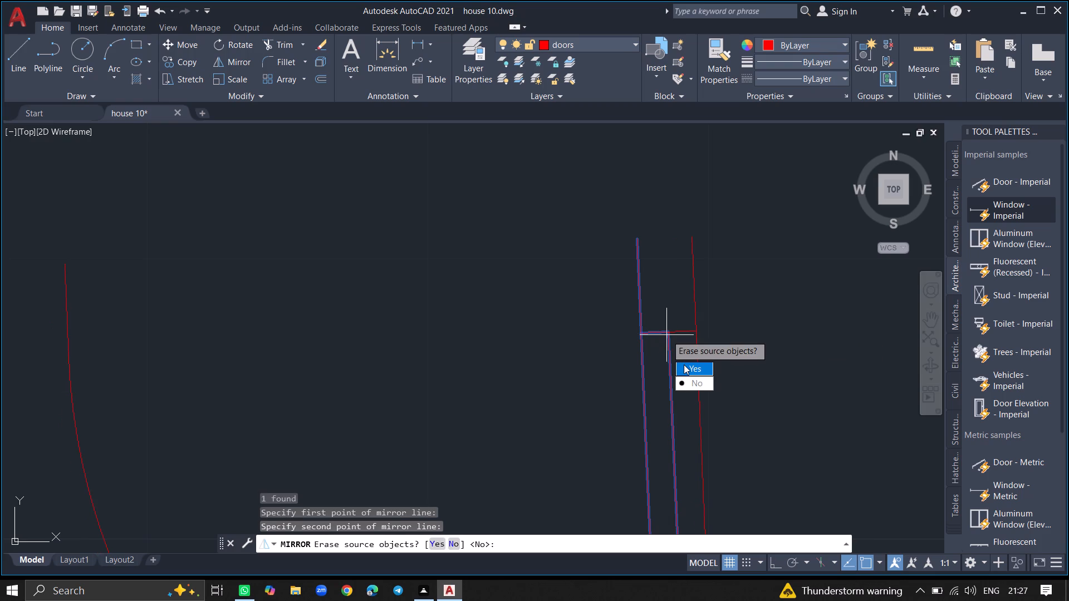
drag(684, 364, 666, 335)
Move the mirrored door in the southwest room up to the outer line of that room's north wall, near the wall's east end.
ctrl+scroll(665, 334, down, 3)
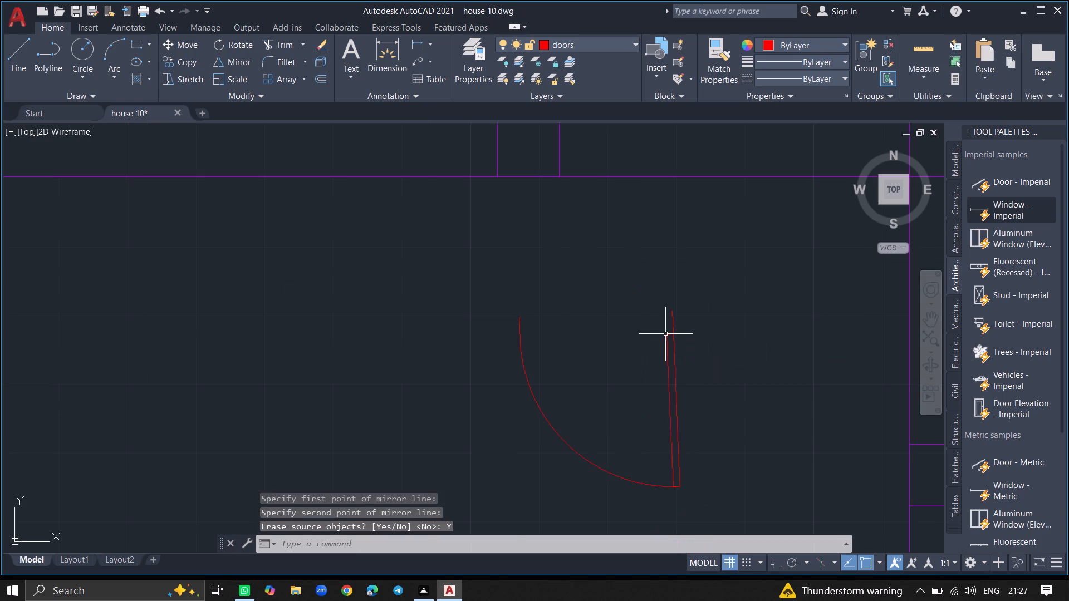
click(673, 334)
text(move)
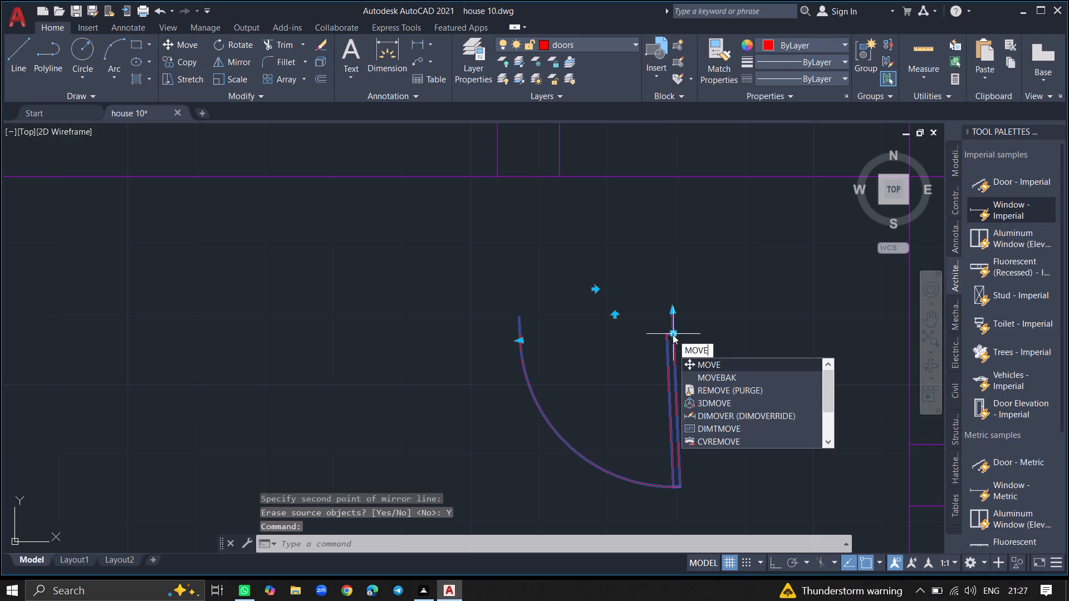
key(Return)
click(673, 334)
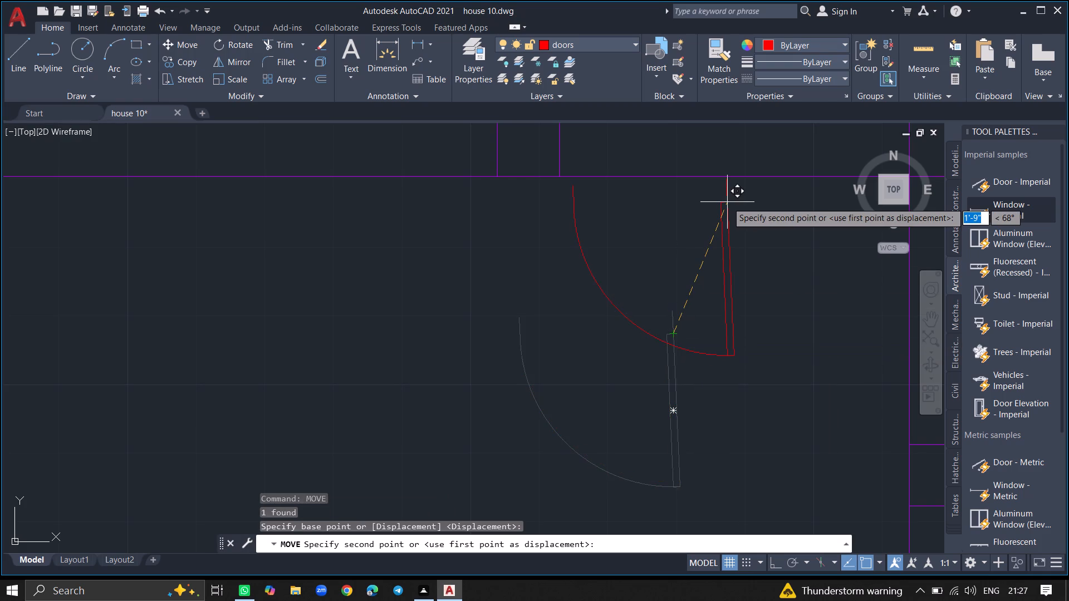
ctrl+scroll(727, 202, down, 4)
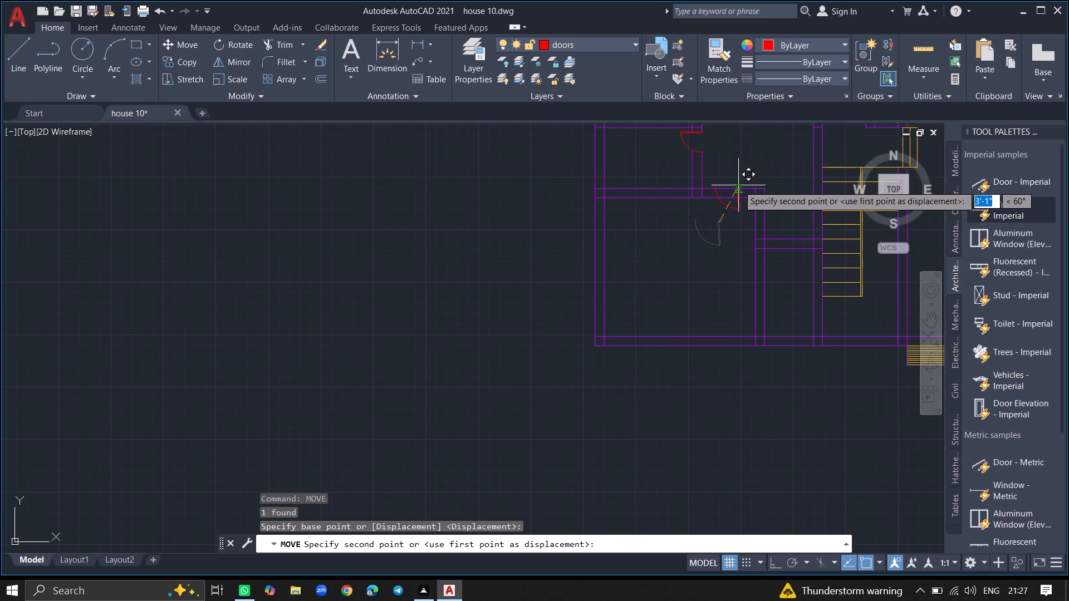
ctrl+scroll(738, 186, up, 3)
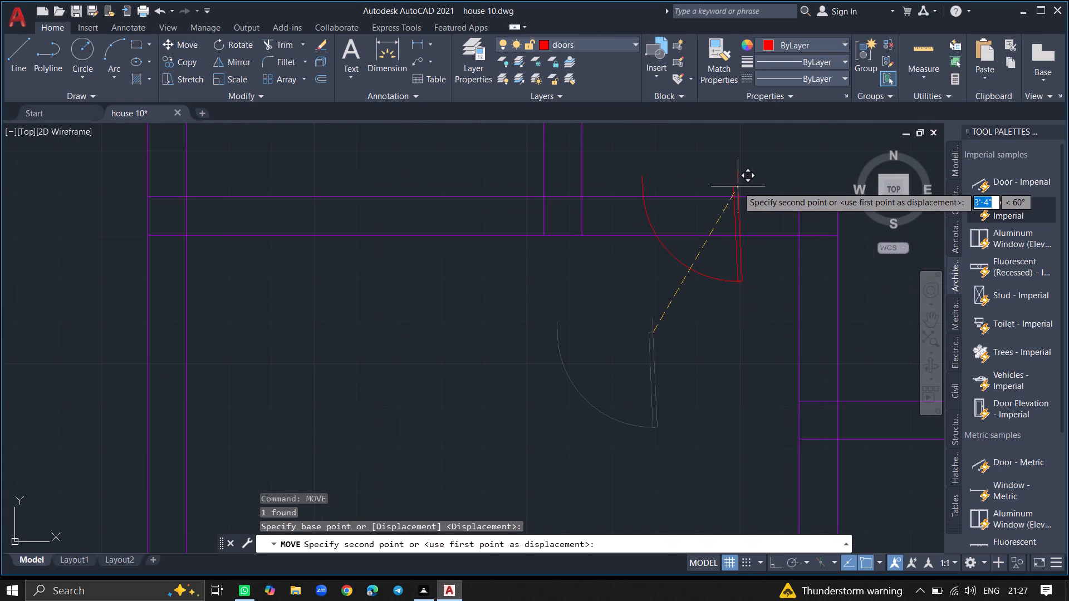
click(749, 195)
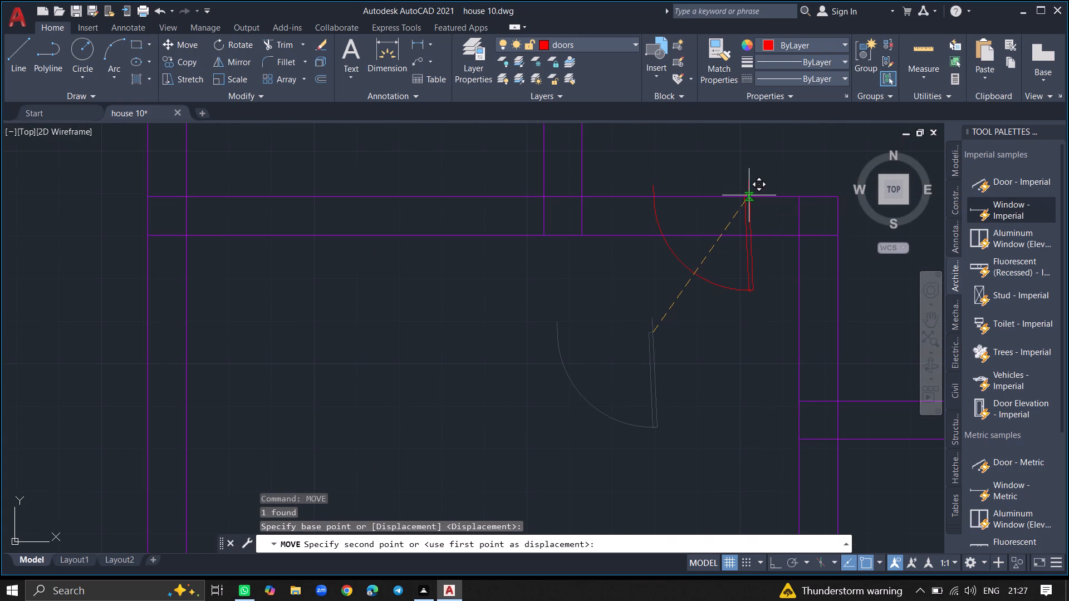
Trim both lines of the southwest room's north wall between the new door's leaf and swing arc.
text(trikm)
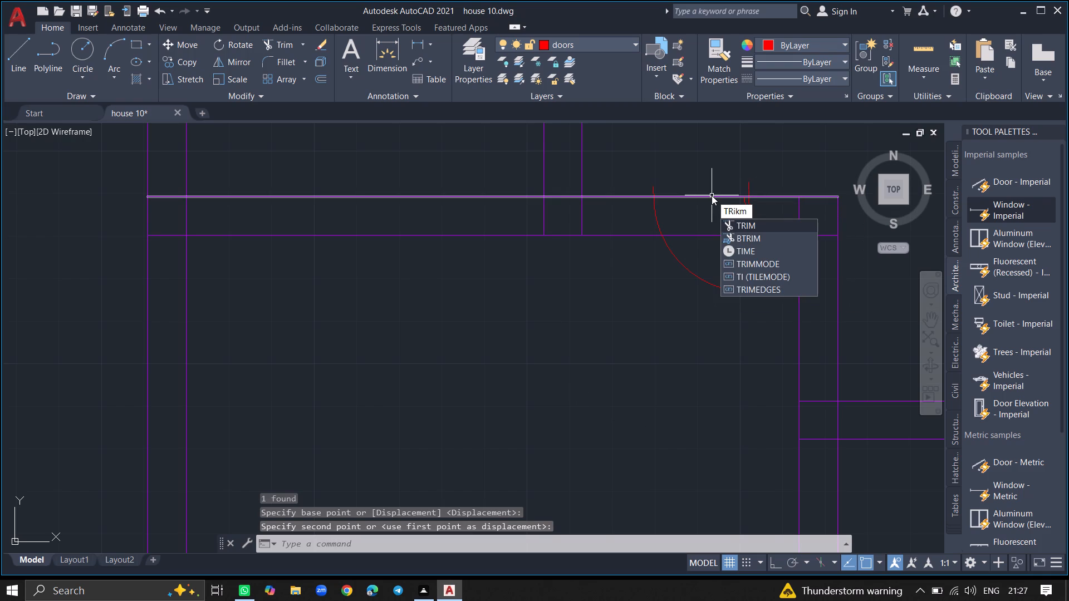
click(744, 224)
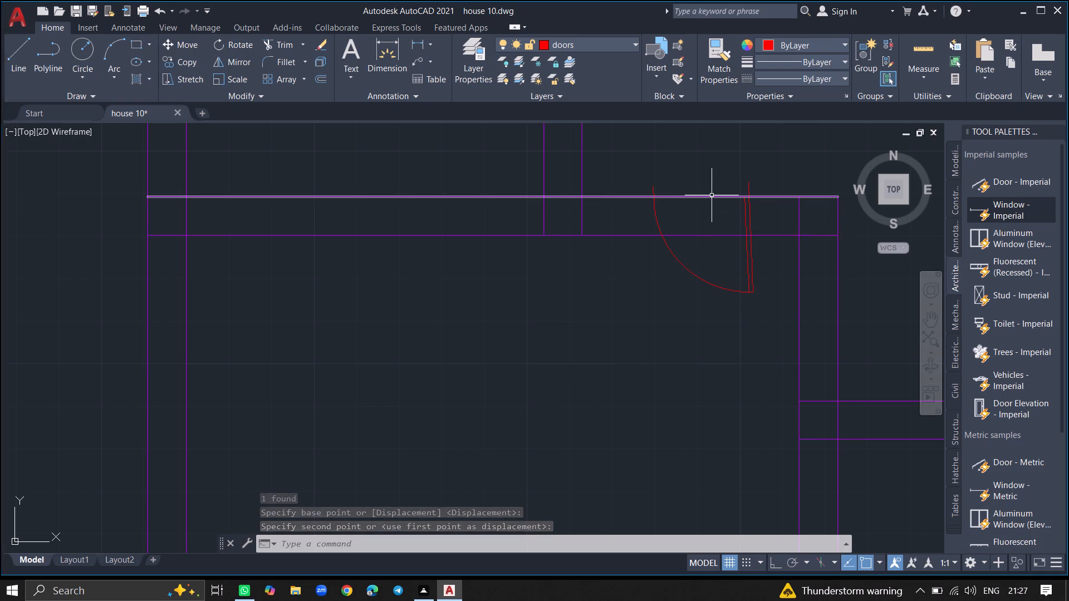
click(717, 197)
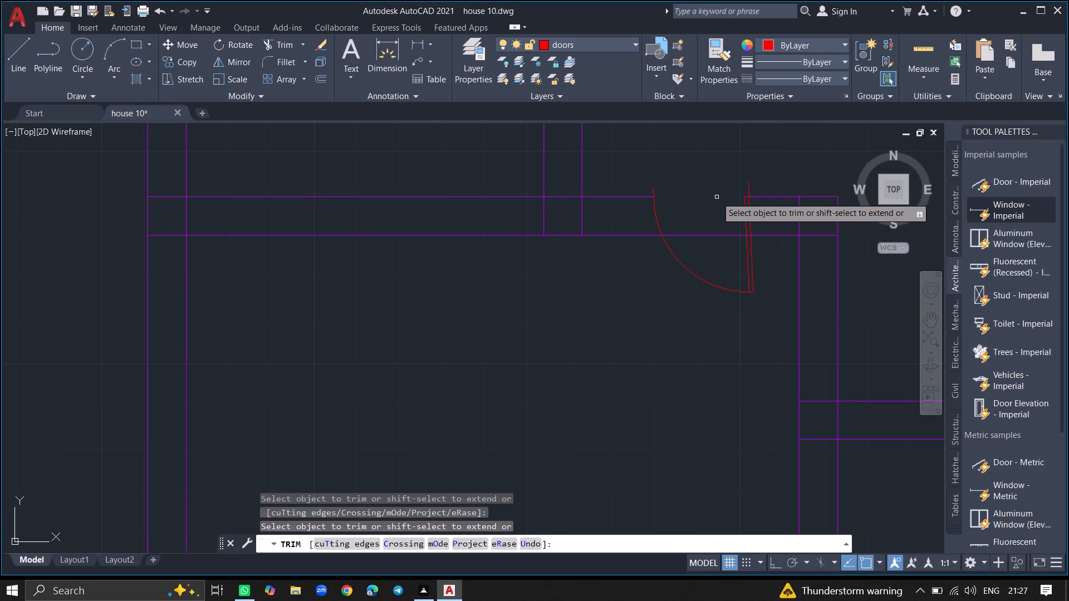
click(716, 234)
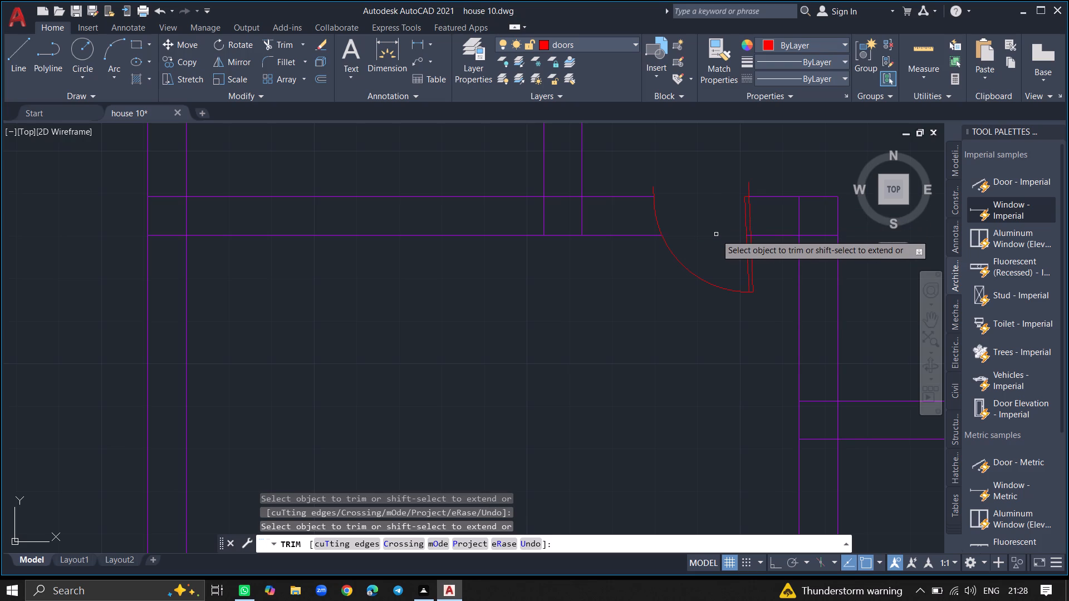
key(Return)
Make the windows layer the current layer.
ctrl+scroll(716, 234, down, 2)
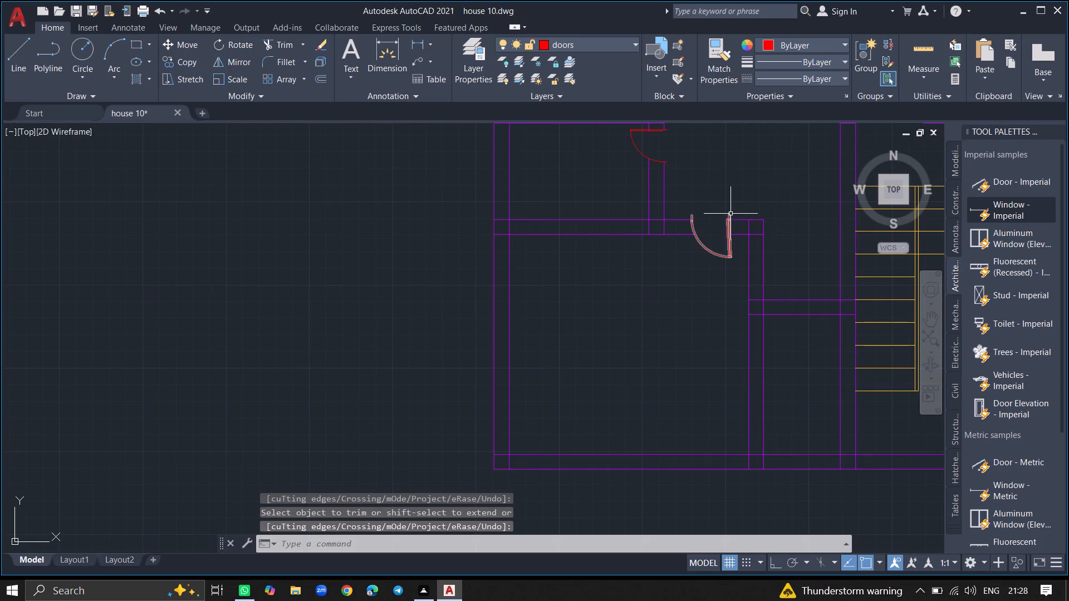
ctrl+scroll(730, 214, down, 5)
ctrl+scroll(752, 197, up, 1)
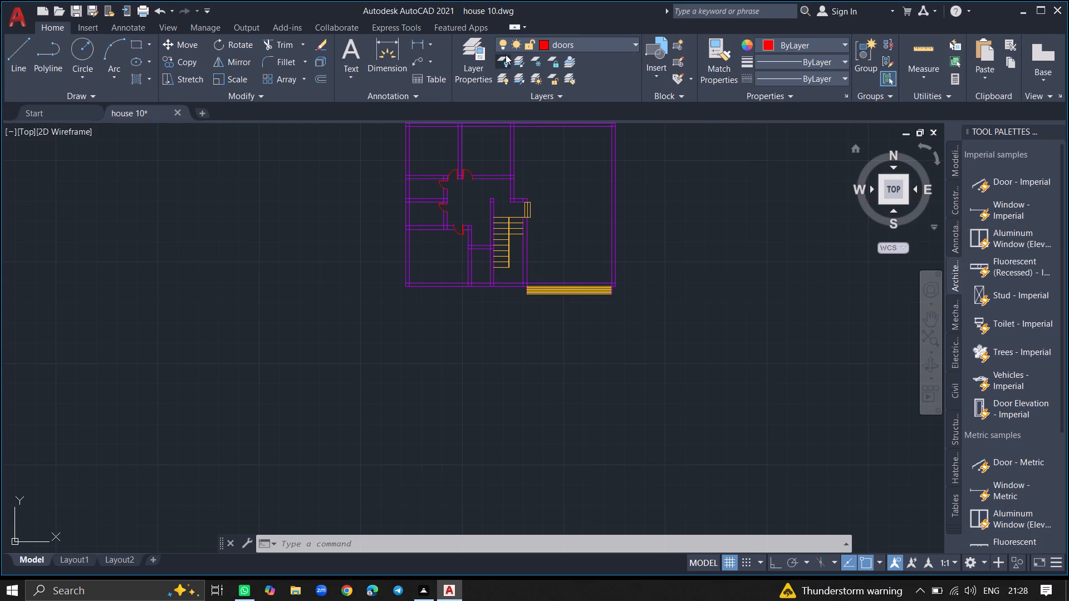
double_click(471, 61)
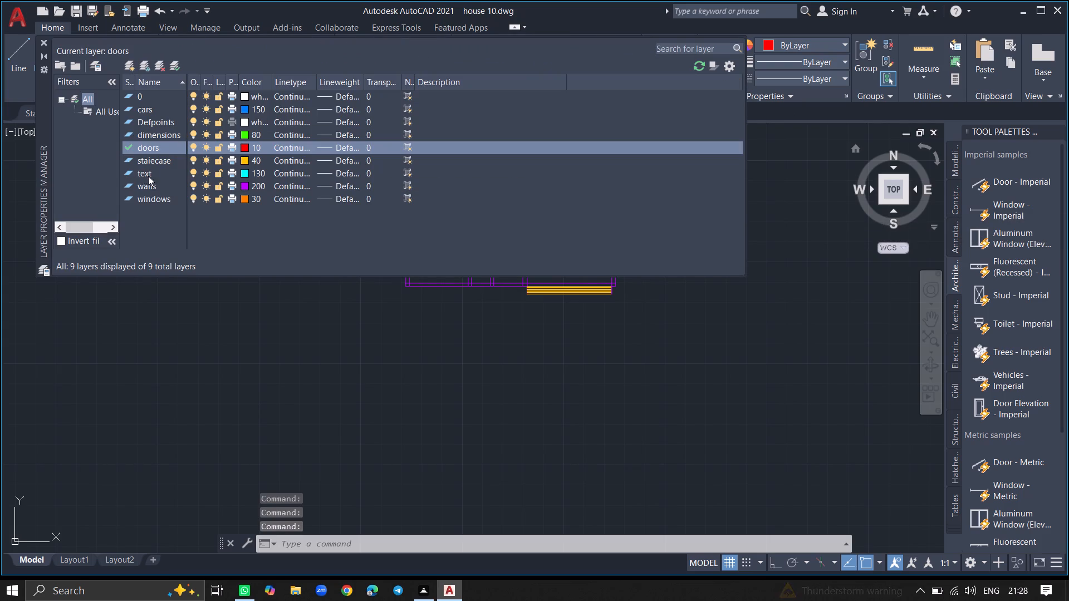
double_click(152, 194)
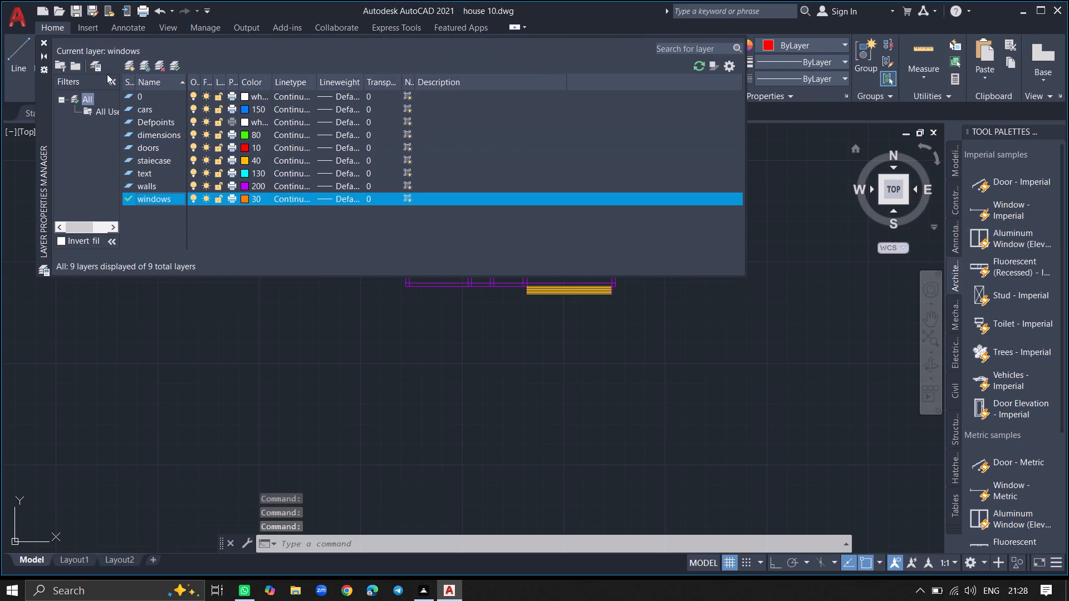
click(45, 41)
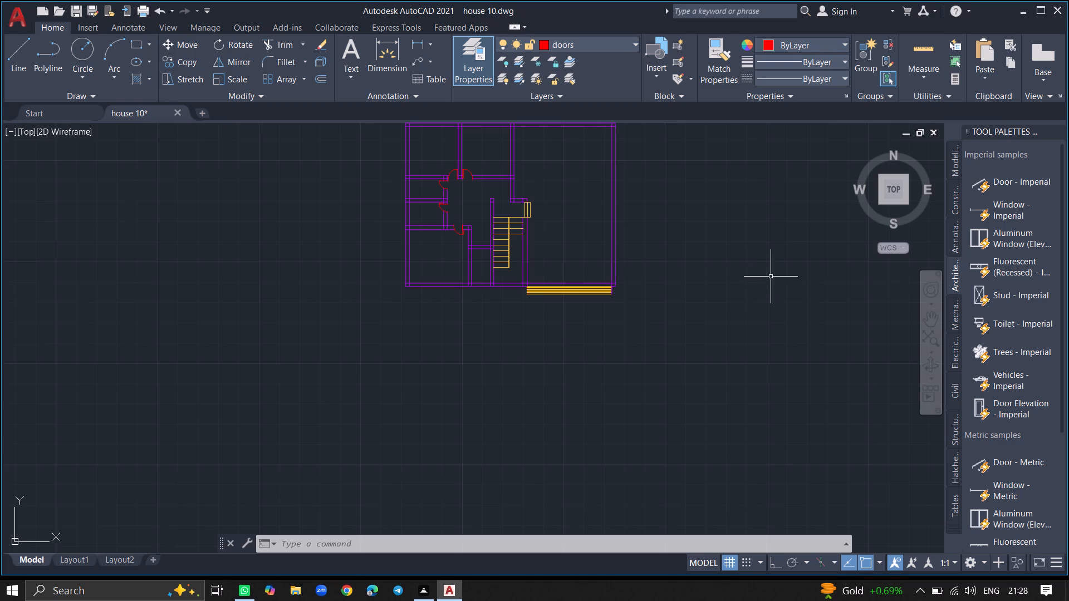
Insert the Window - Imperial block in the empty area southwest of the floor plan.
click(993, 208)
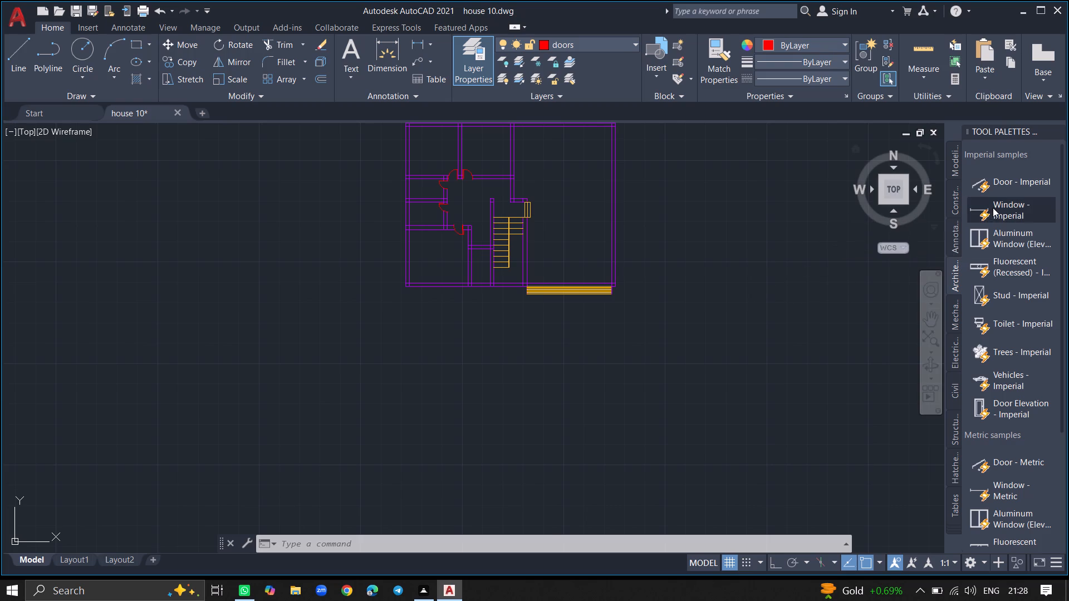
click(193, 436)
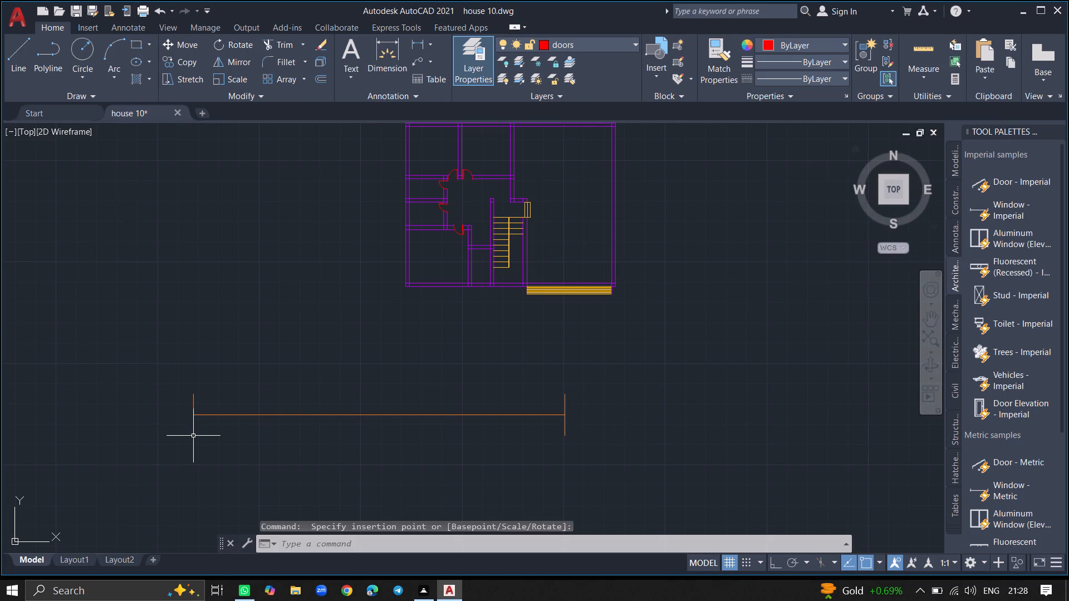
Scale the inserted window block down freehand to about one-eighth of its size, from a base point on its long line.
click(257, 413)
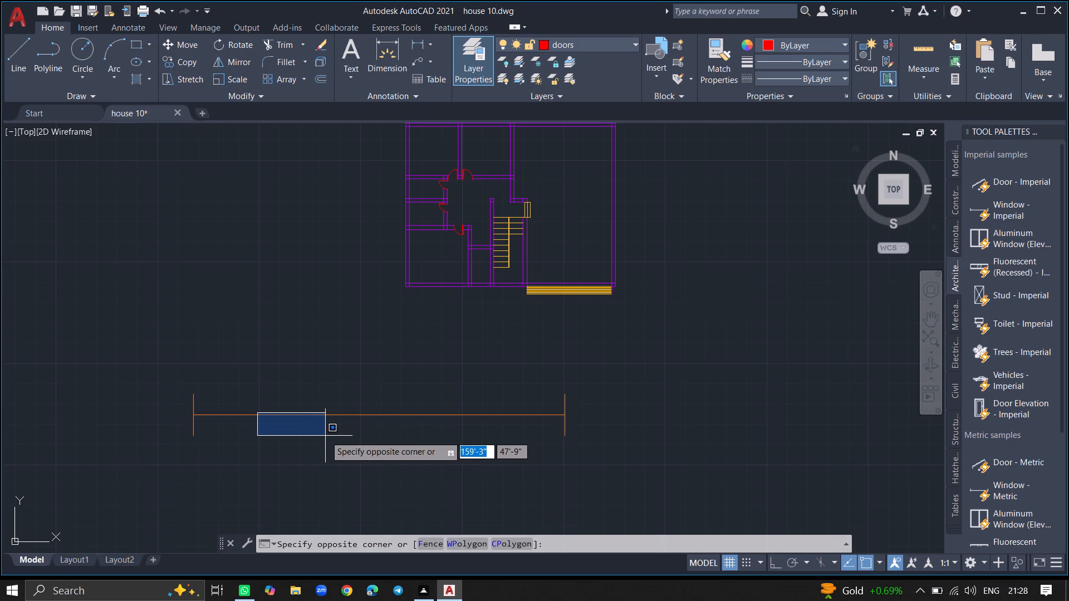
click(315, 421)
click(315, 414)
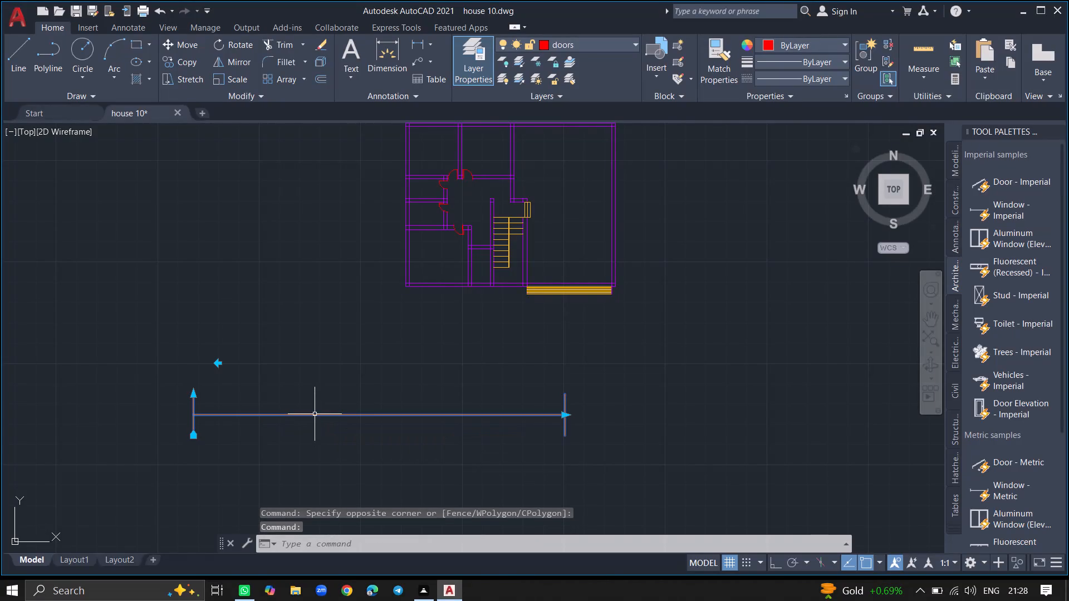
text(sc)
key(Return)
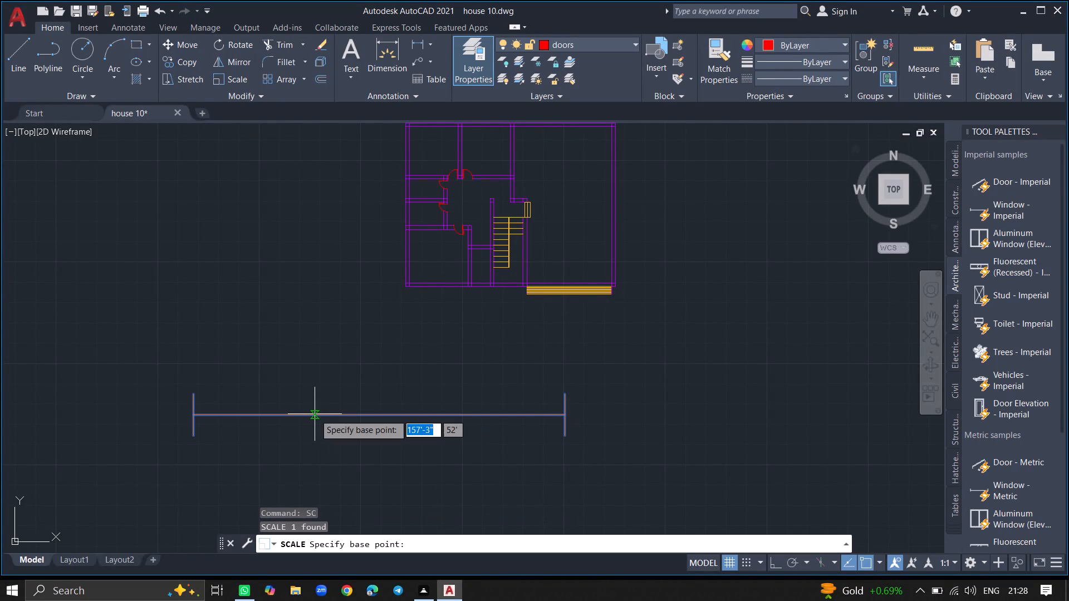
click(315, 414)
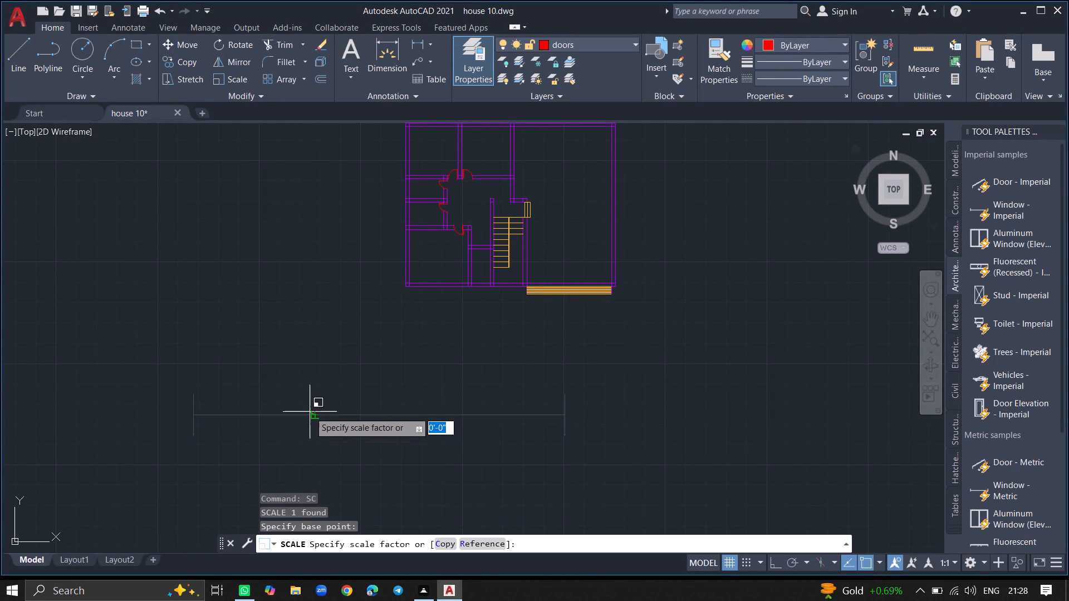
click(293, 407)
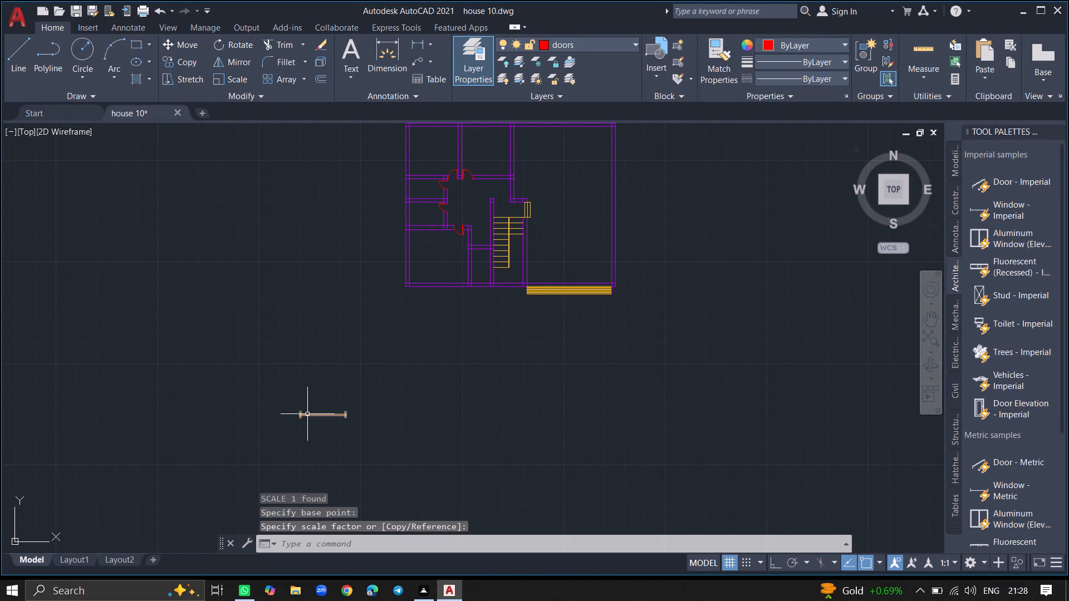
Move the window block into the northwest room, just south of the north exterior wall.
click(309, 416)
text(move)
key(Return)
click(309, 416)
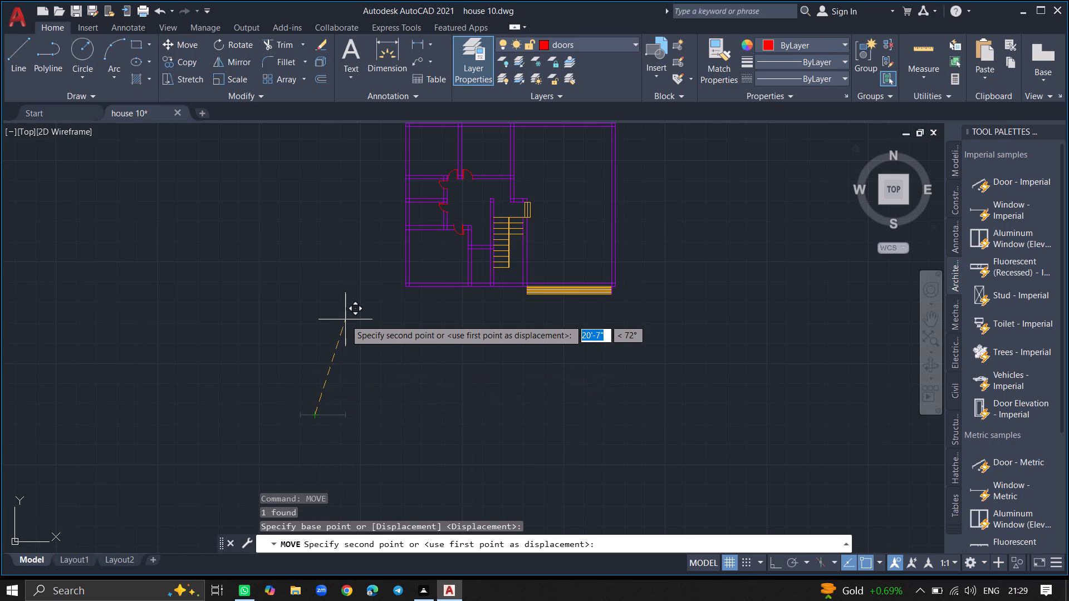
ctrl+scroll(345, 319, down, 1)
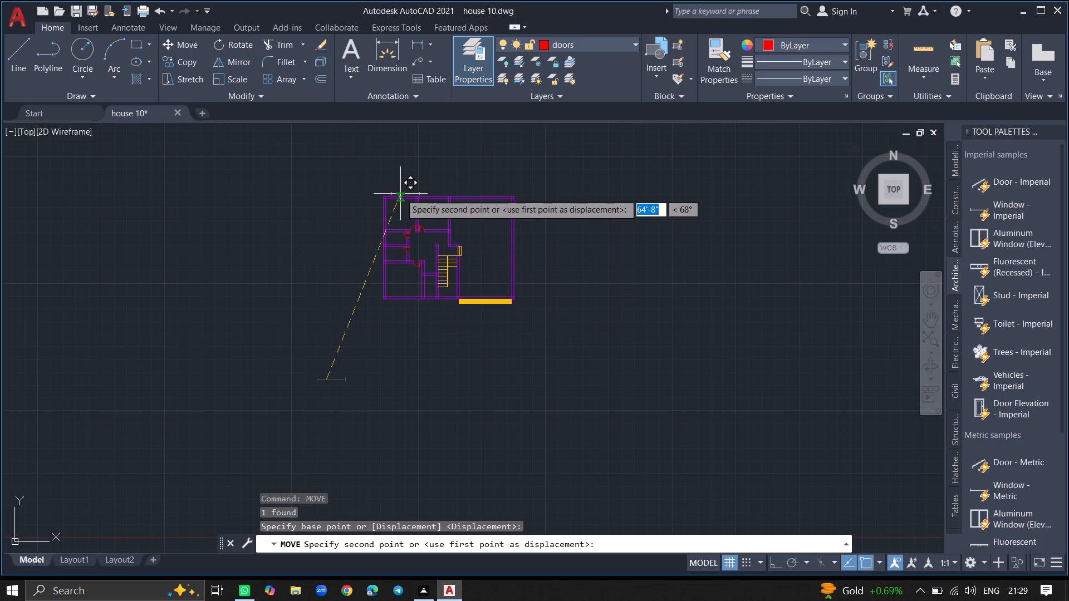
ctrl+scroll(400, 194, up, 4)
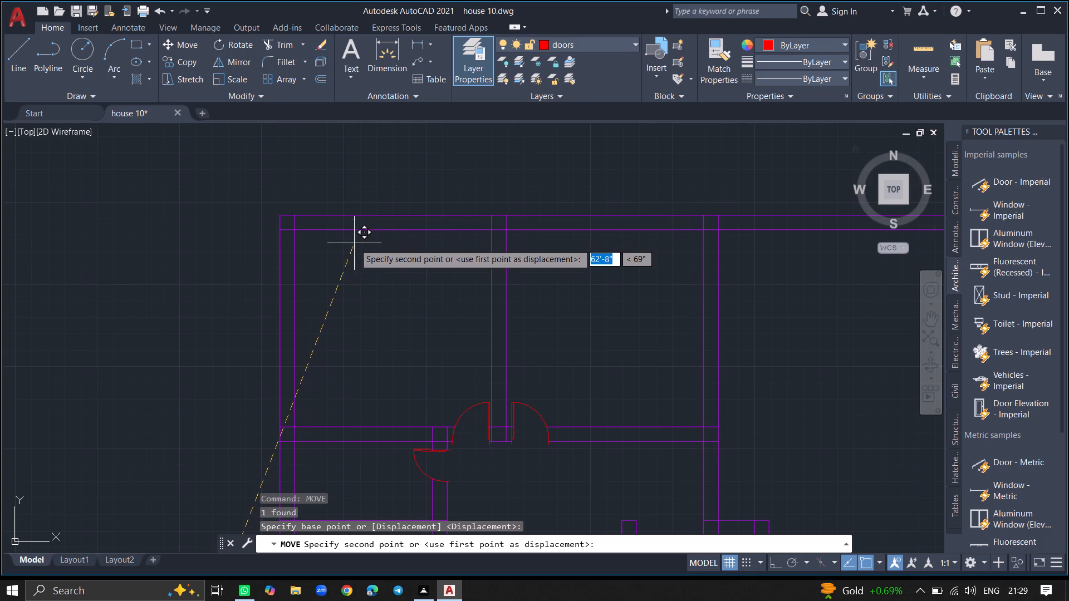
click(343, 250)
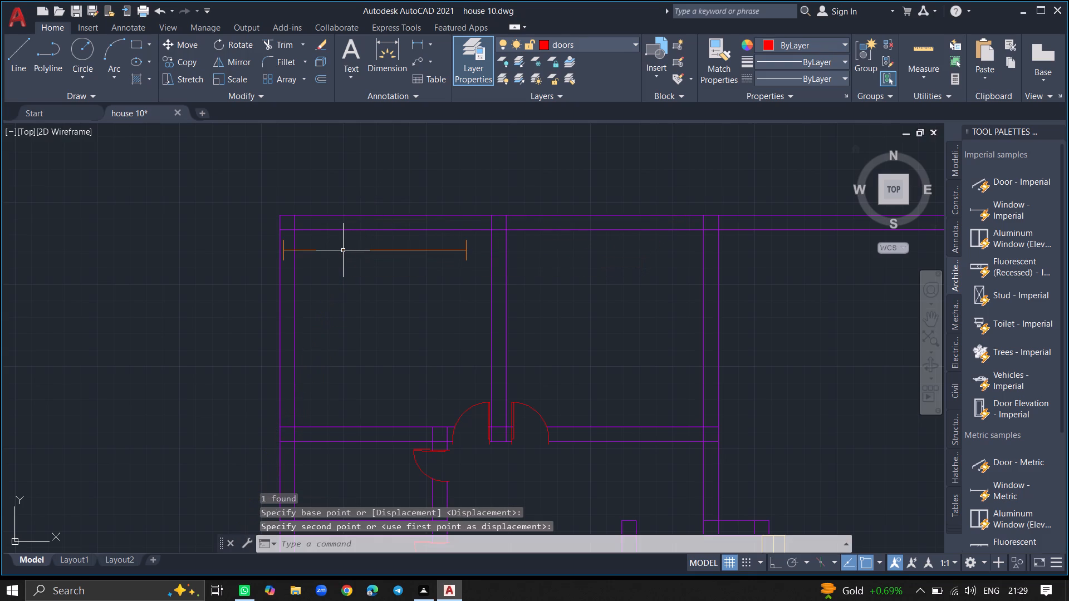
Scale the window block down freehand to about one-third of its size, from a base point on its long line.
click(343, 250)
text(sc)
key(Return)
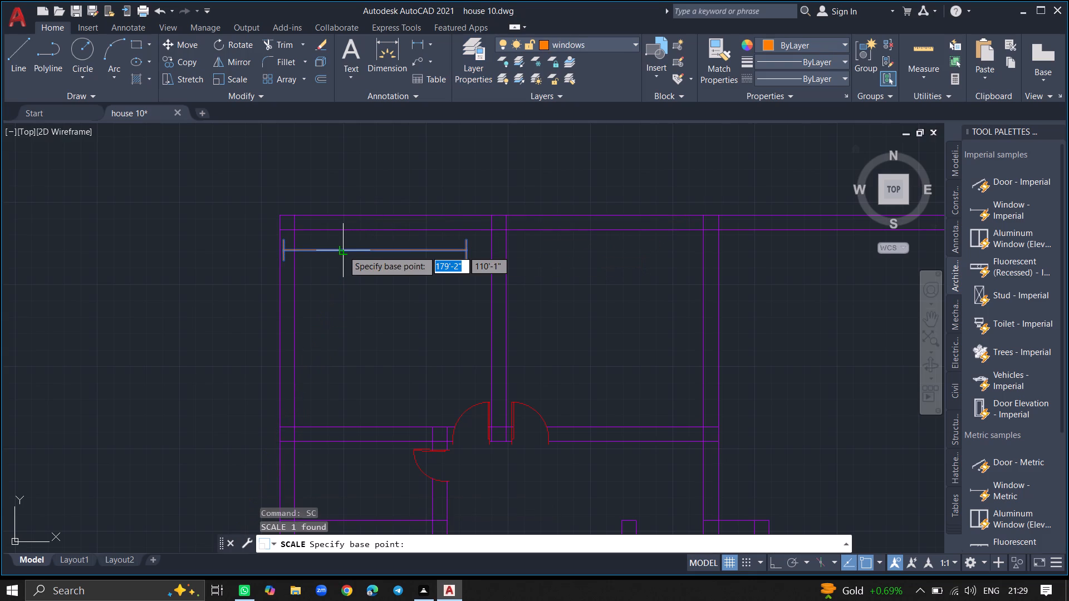
click(343, 250)
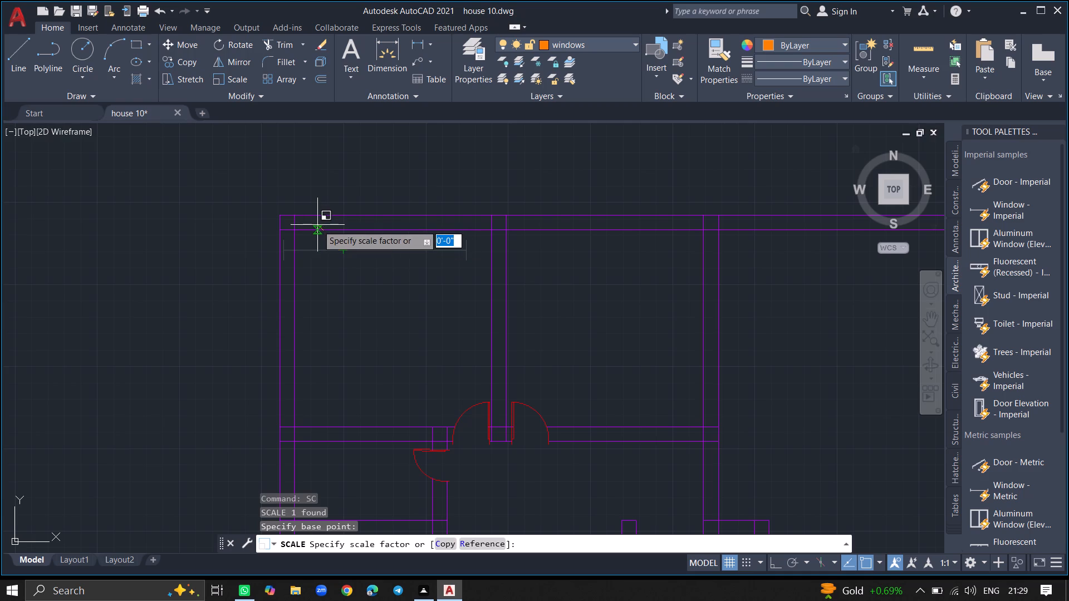
click(317, 225)
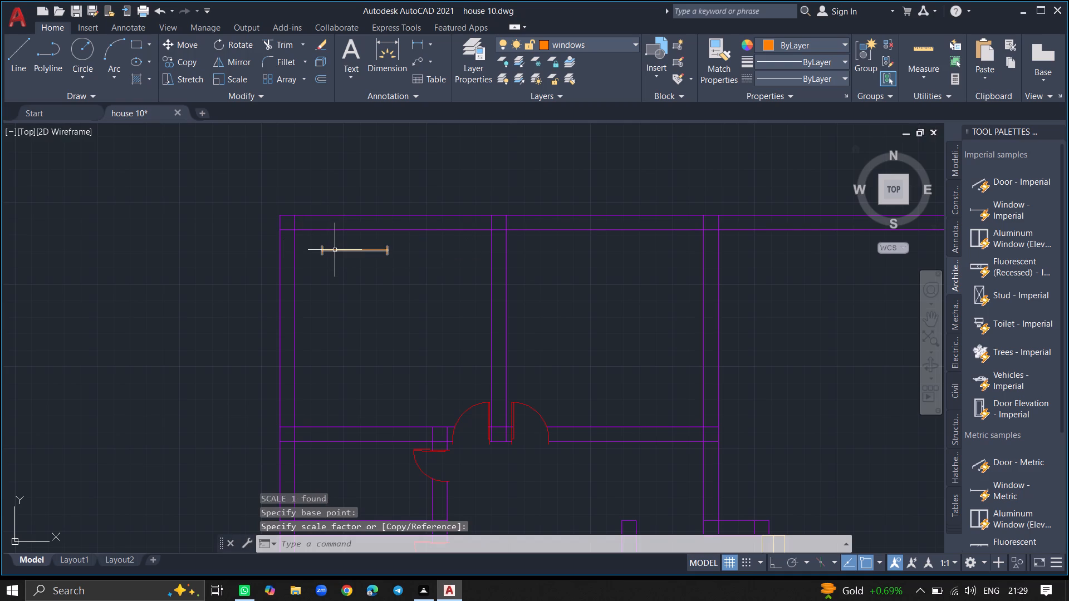
Move the window about 1'-8" at 57° so it sits between the two lines of the northwest room's north wall.
click(335, 250)
text(move)
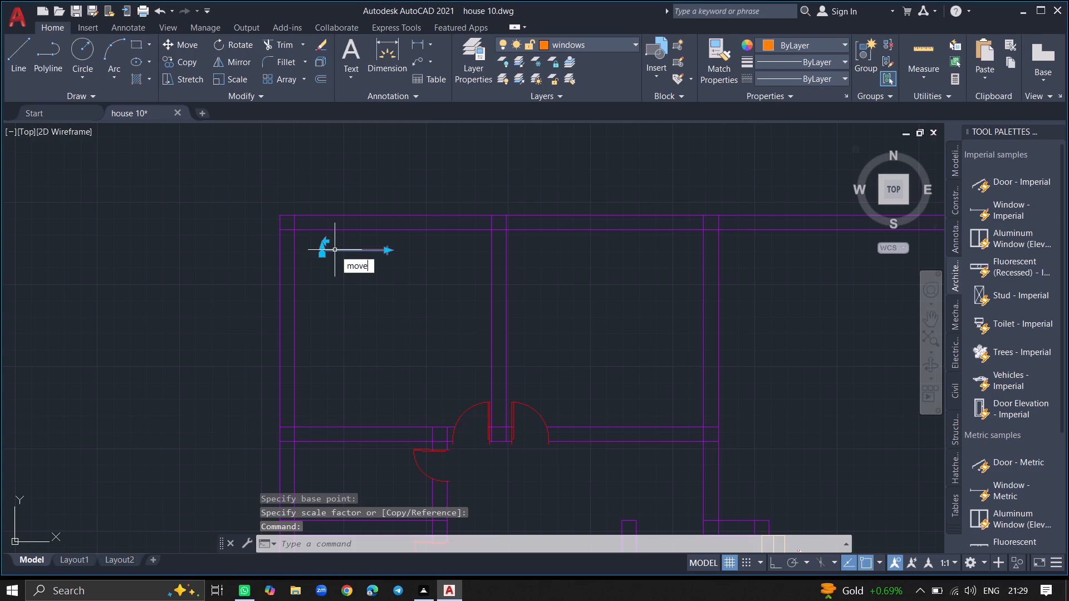
key(Return)
click(335, 250)
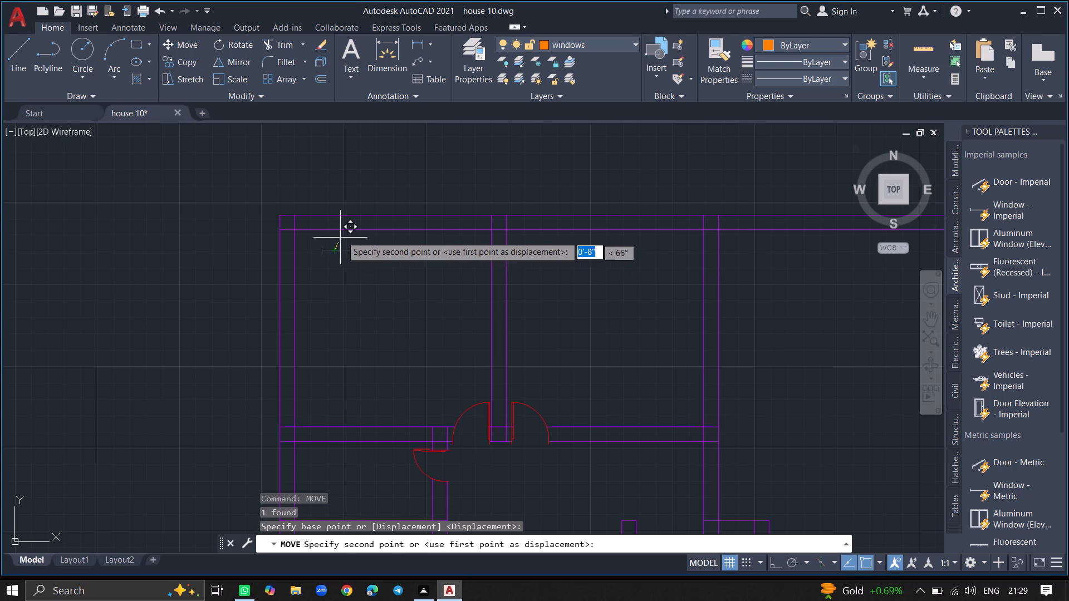
ctrl+scroll(351, 224, up, 3)
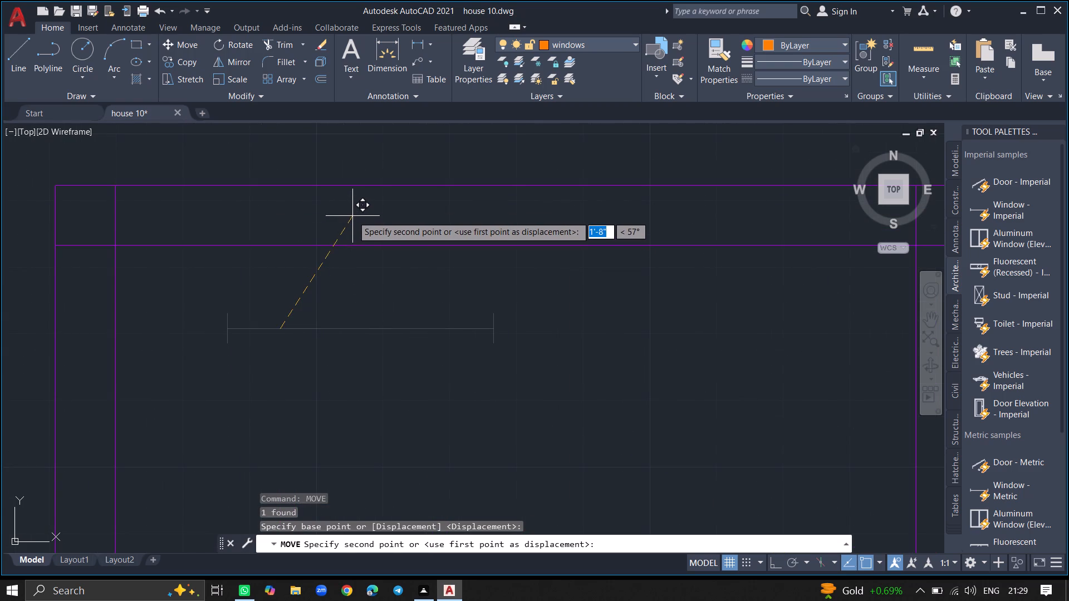
click(353, 215)
Copy the northwest room's north-wall window into the adjacent room's north wall and once more inside the northwest room.
ctrl+scroll(348, 252, down, 7)
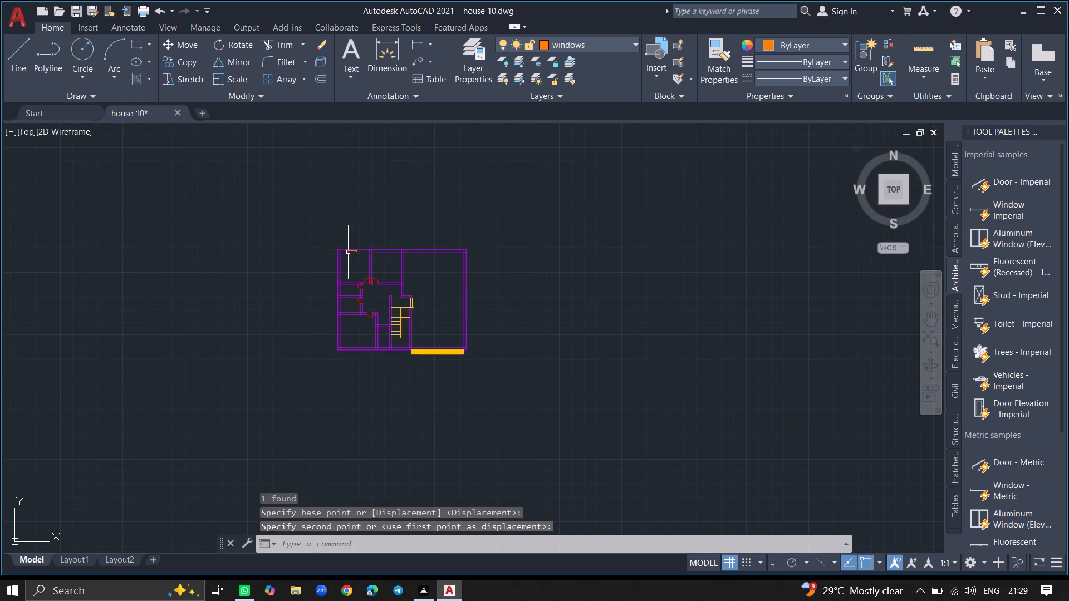
ctrl+scroll(351, 257, up, 3)
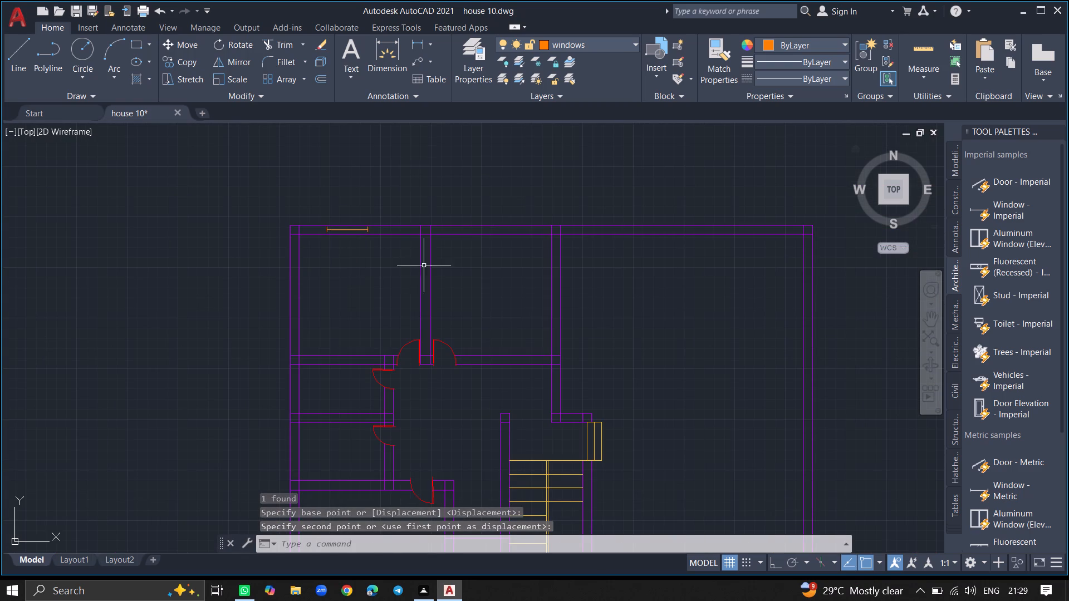
click(362, 228)
text(copy)
key(Return)
click(362, 228)
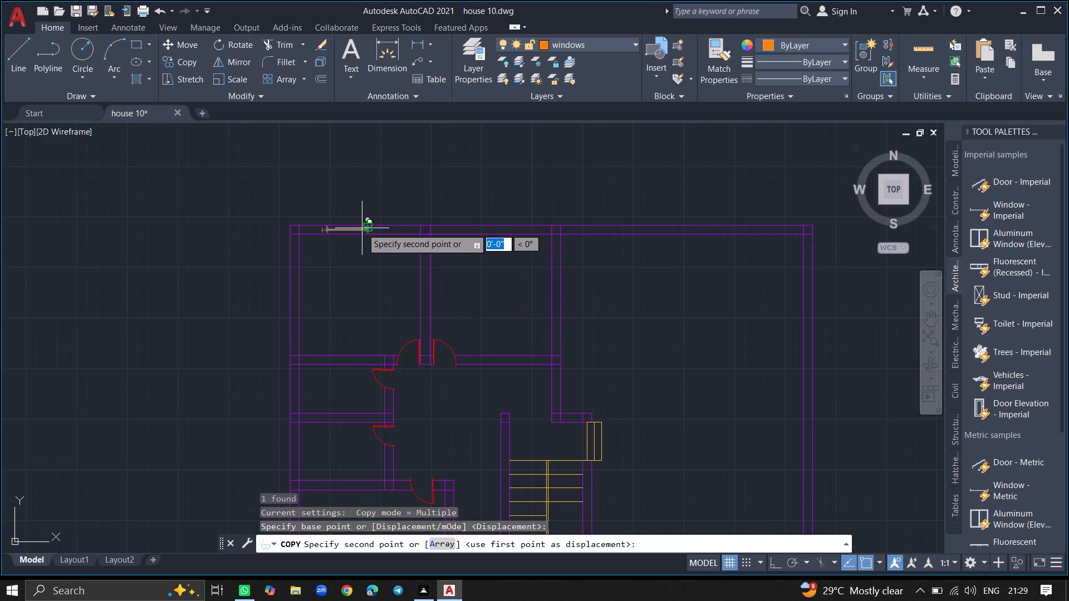
ctrl+scroll(495, 231, up, 2)
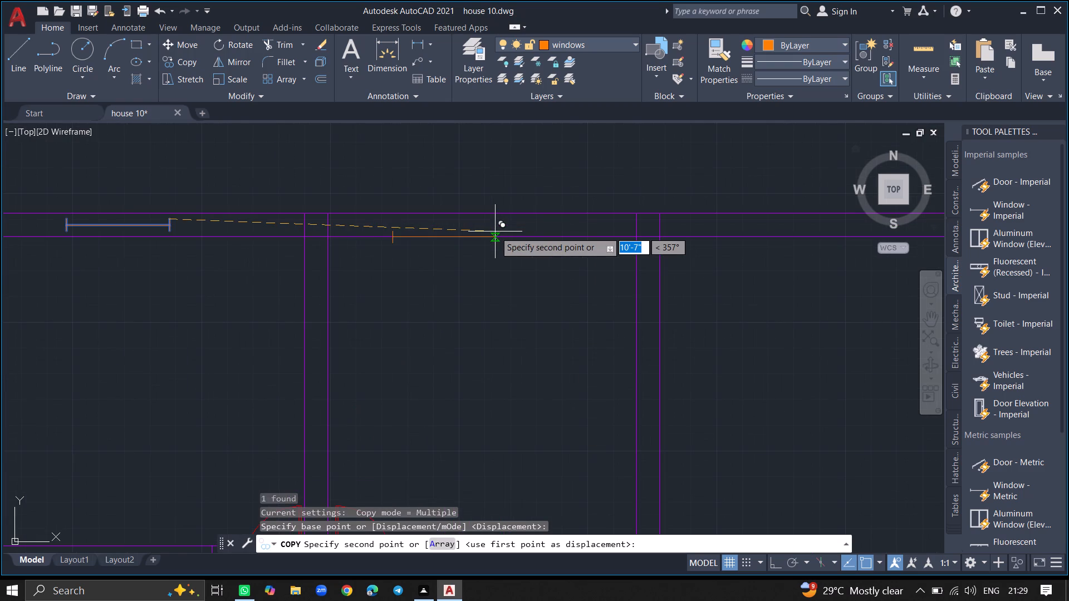
click(511, 220)
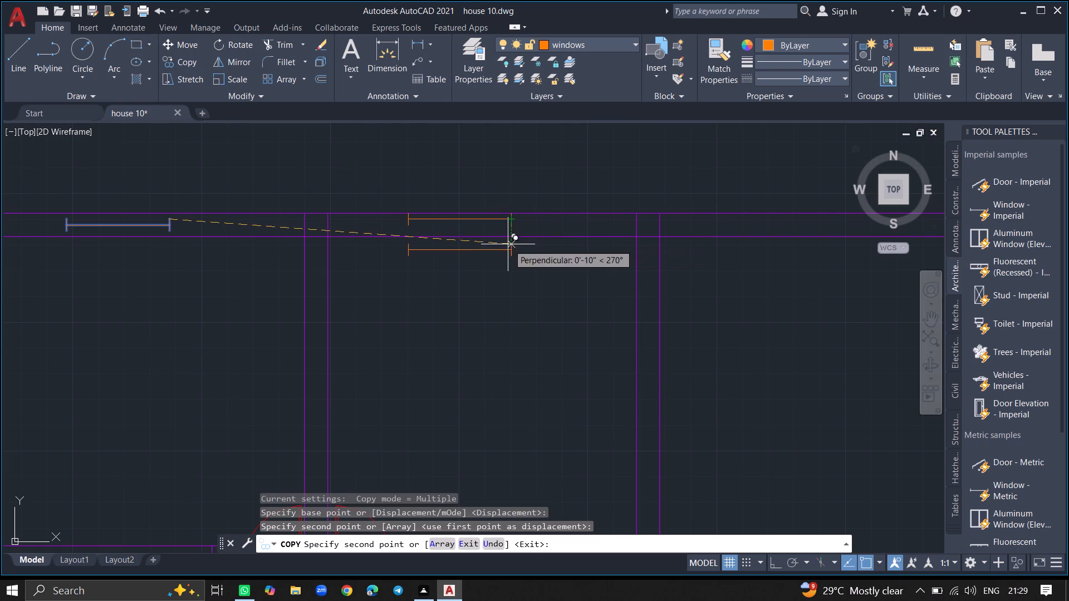
ctrl+scroll(492, 278, down, 3)
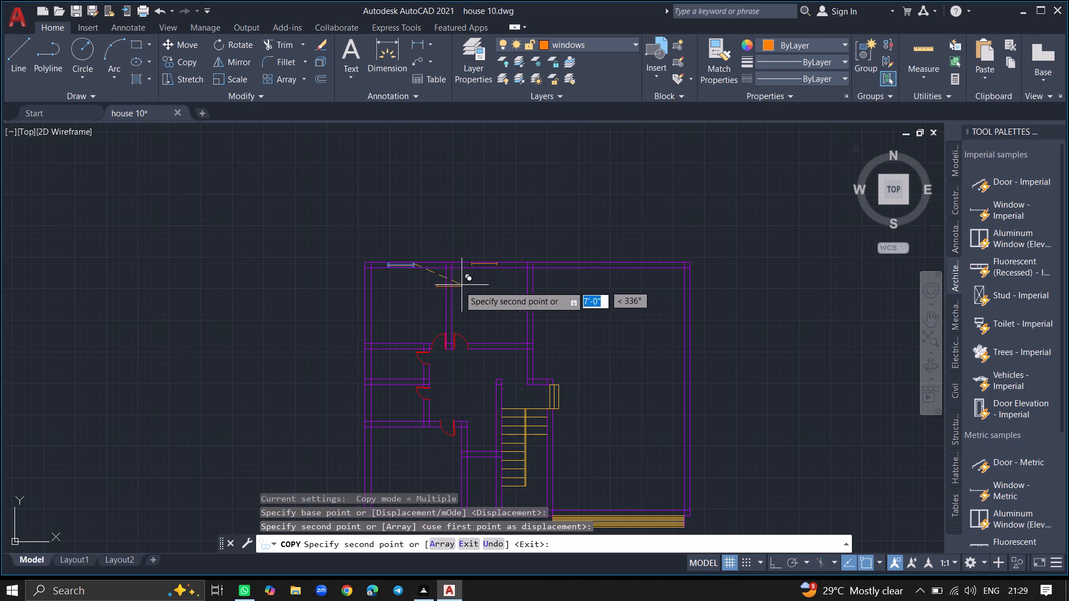
click(405, 299)
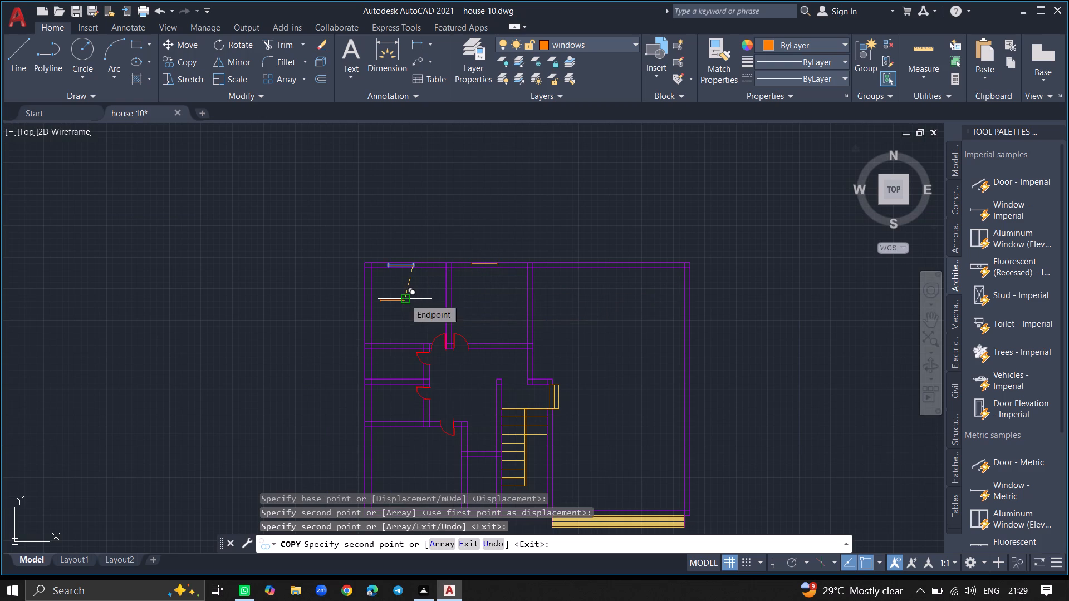
key(Escape)
Rotate the window copy inside the northwest room by 90° about the midpoint of its long line.
click(399, 299)
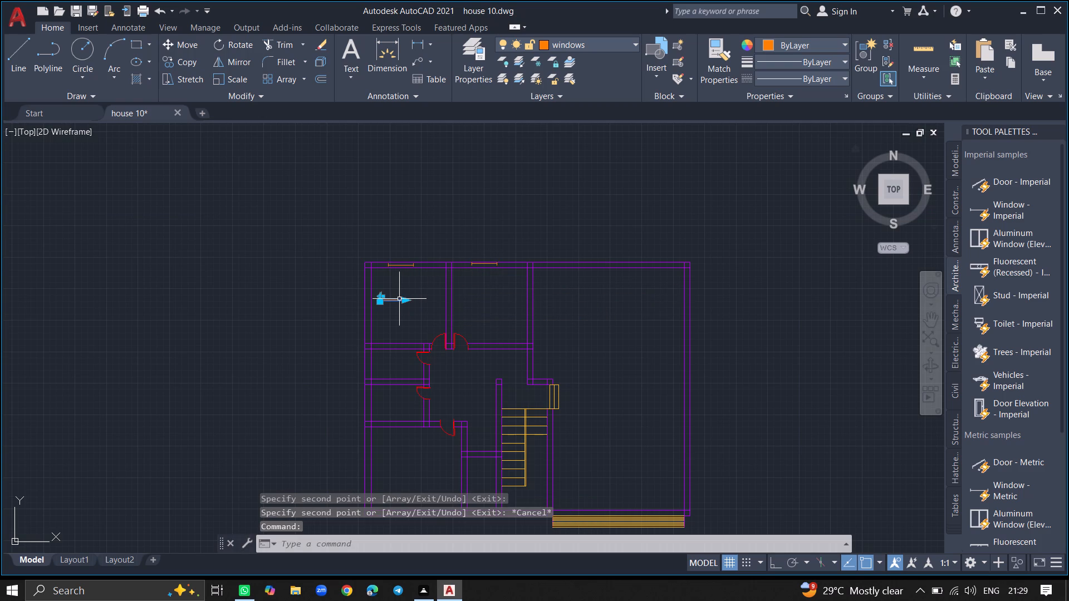
text(rotate)
key(Return)
ctrl+scroll(399, 299, up, 2)
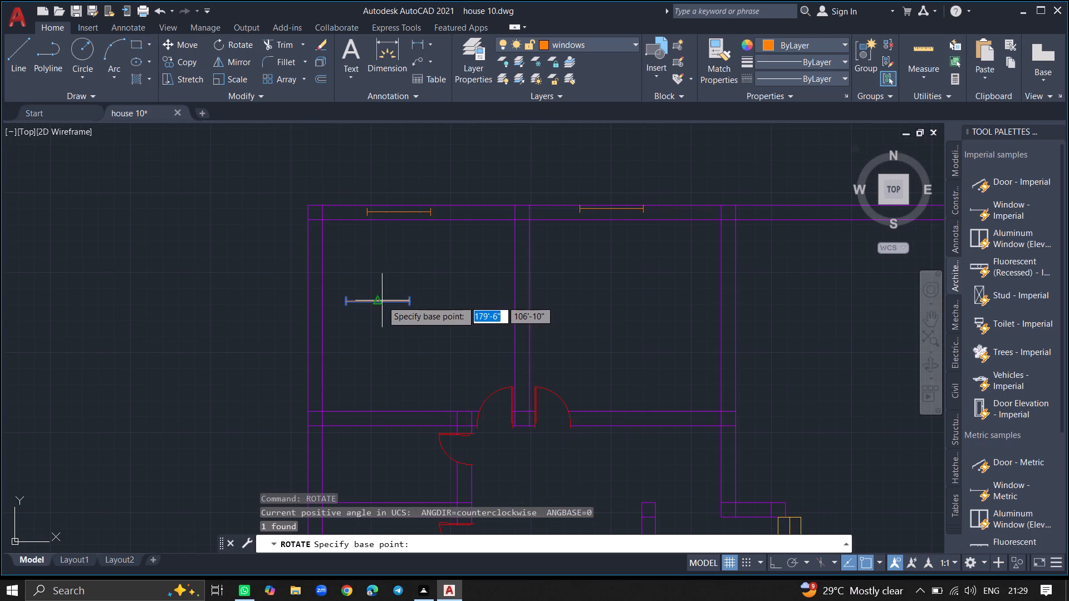
click(379, 302)
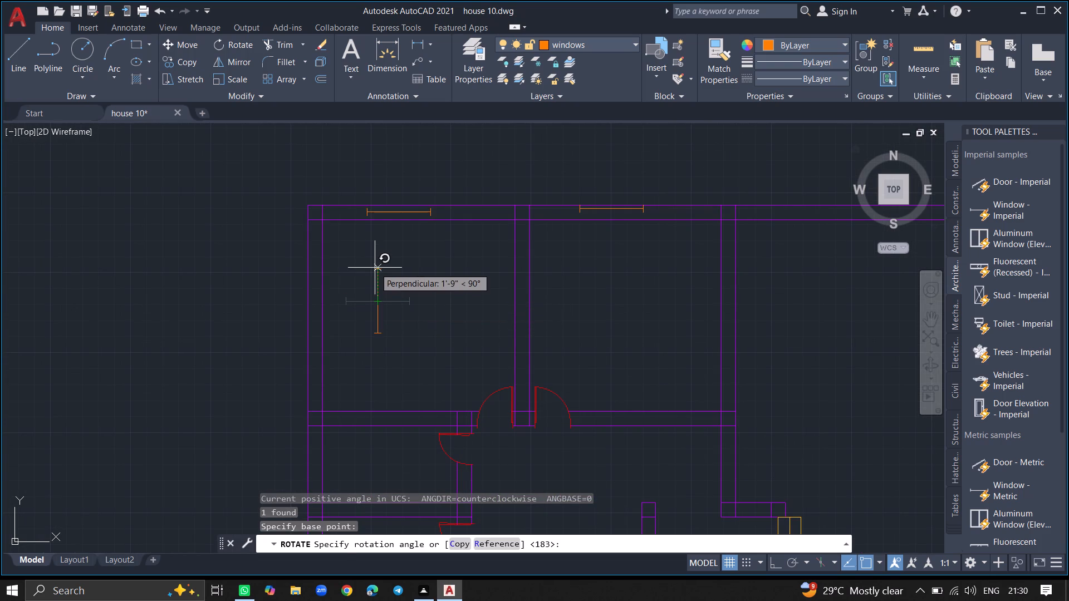
click(375, 268)
Move the rotated window about 3'-4" at 188° so it sits between the two lines of the northwest room's west wall.
click(377, 274)
text(move)
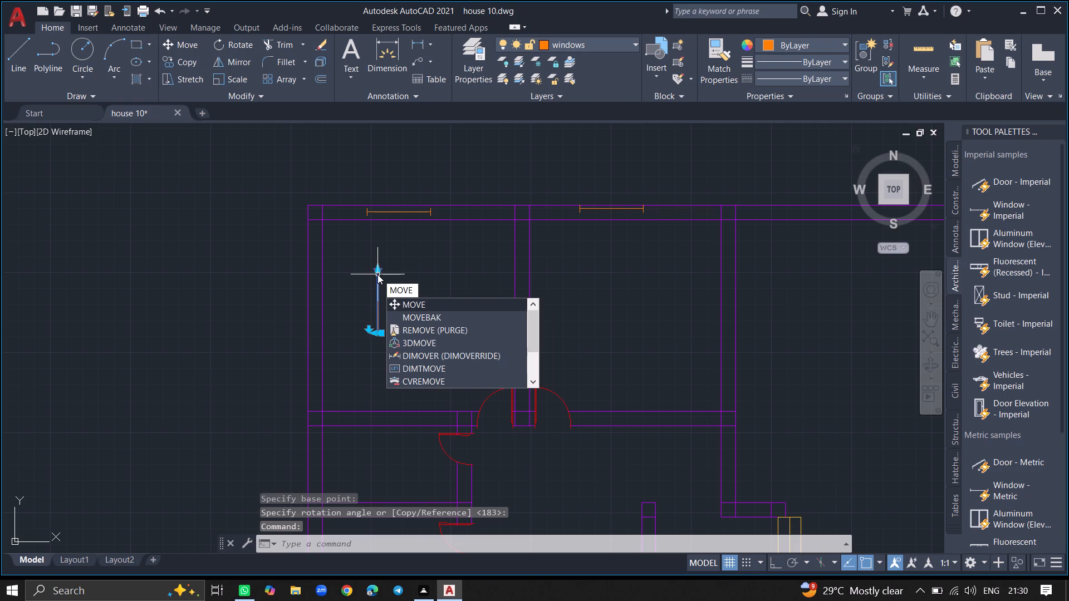
key(Return)
click(377, 274)
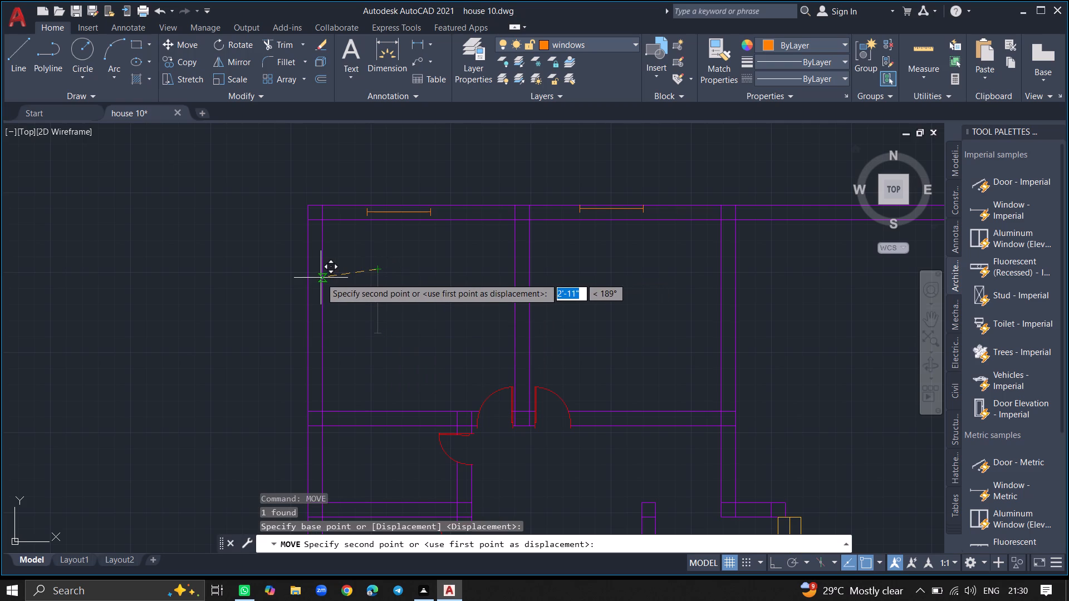
ctrl+scroll(314, 278, up, 2)
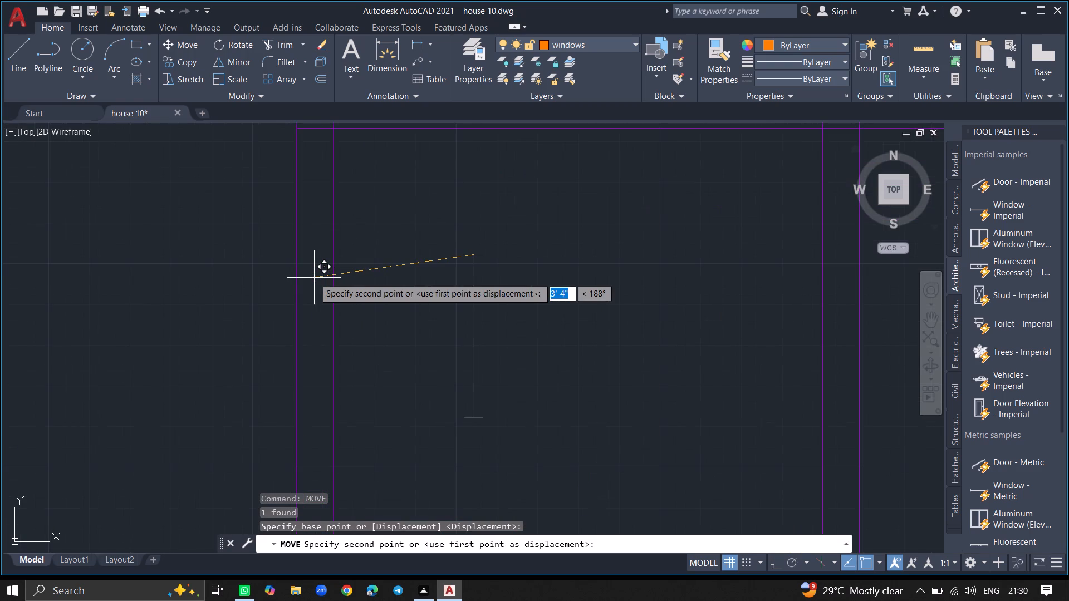
click(314, 278)
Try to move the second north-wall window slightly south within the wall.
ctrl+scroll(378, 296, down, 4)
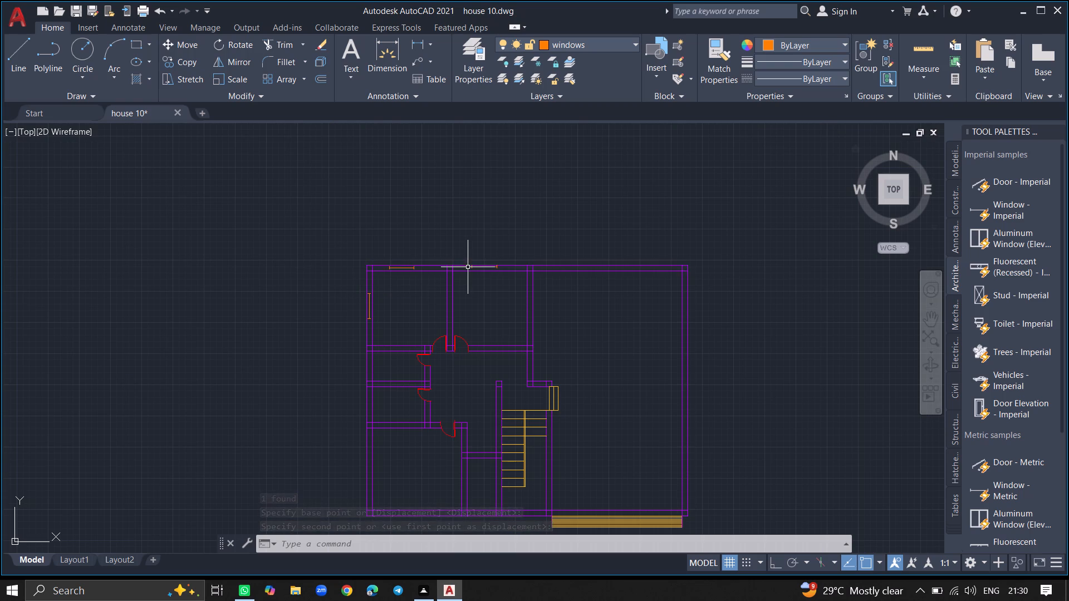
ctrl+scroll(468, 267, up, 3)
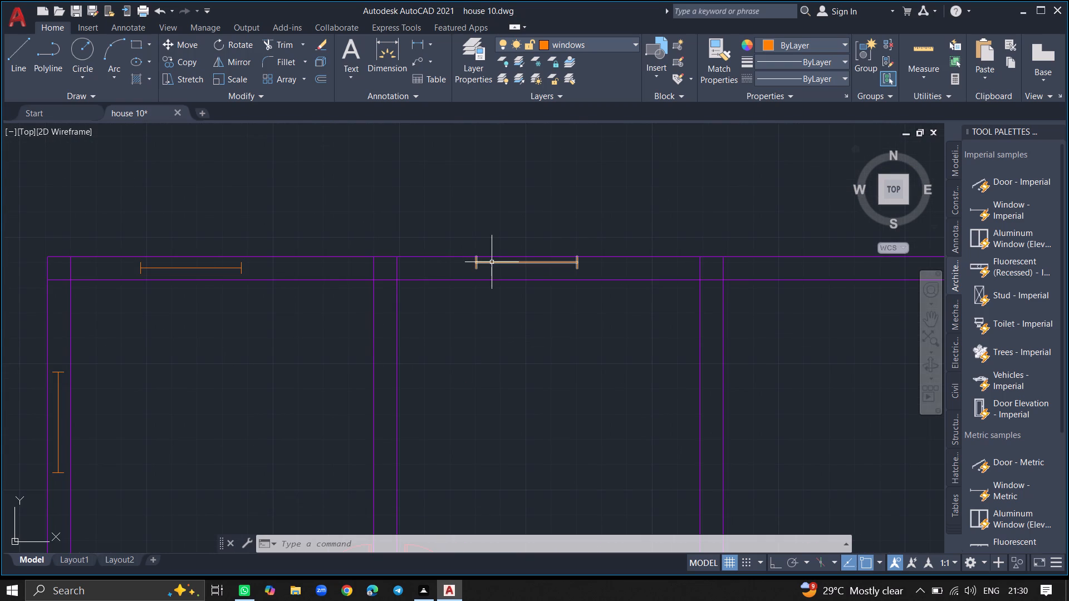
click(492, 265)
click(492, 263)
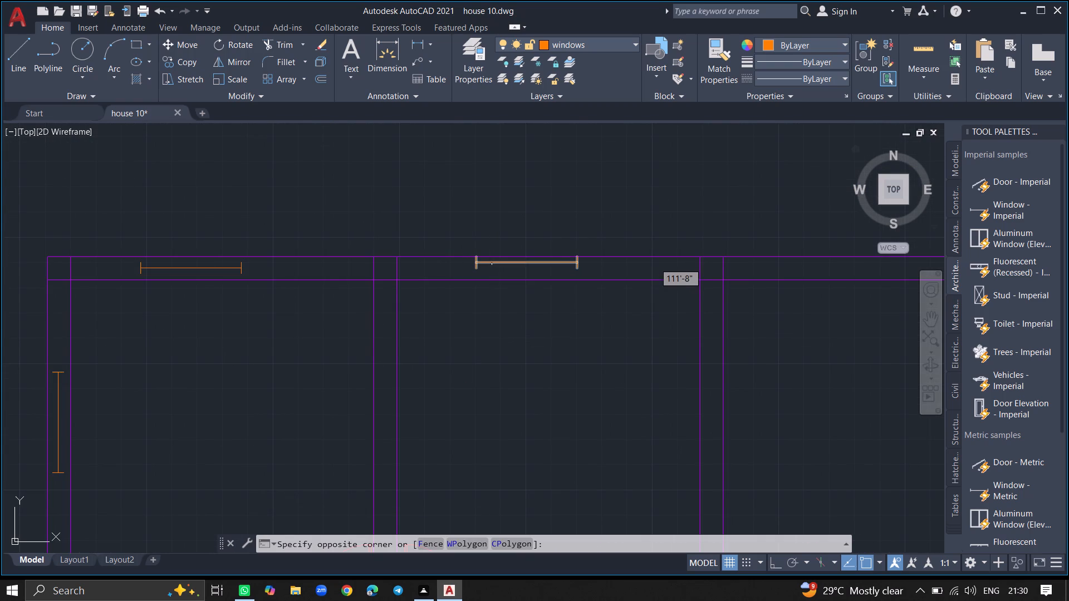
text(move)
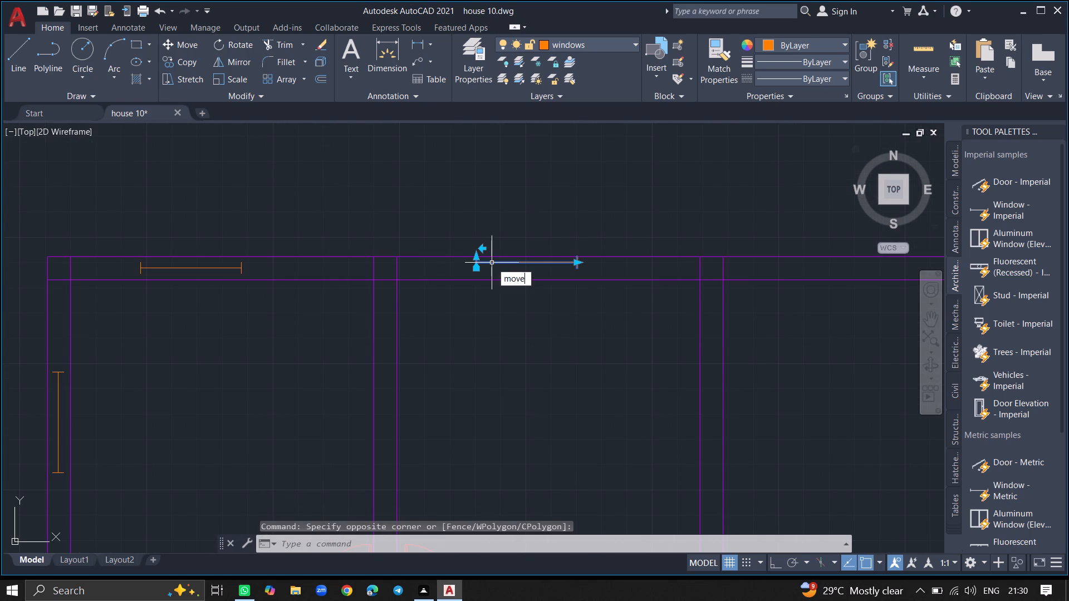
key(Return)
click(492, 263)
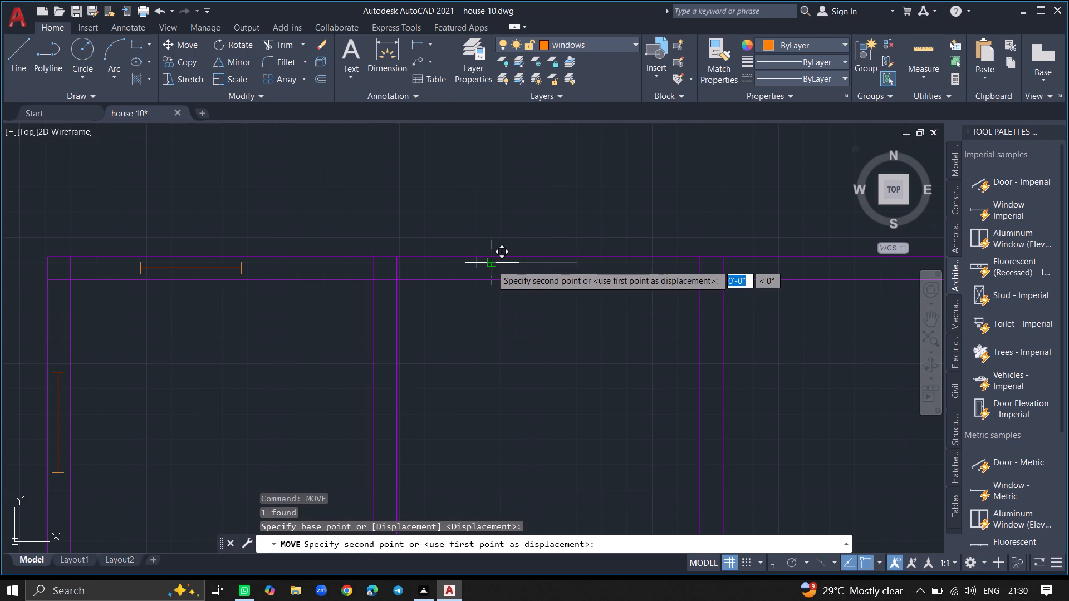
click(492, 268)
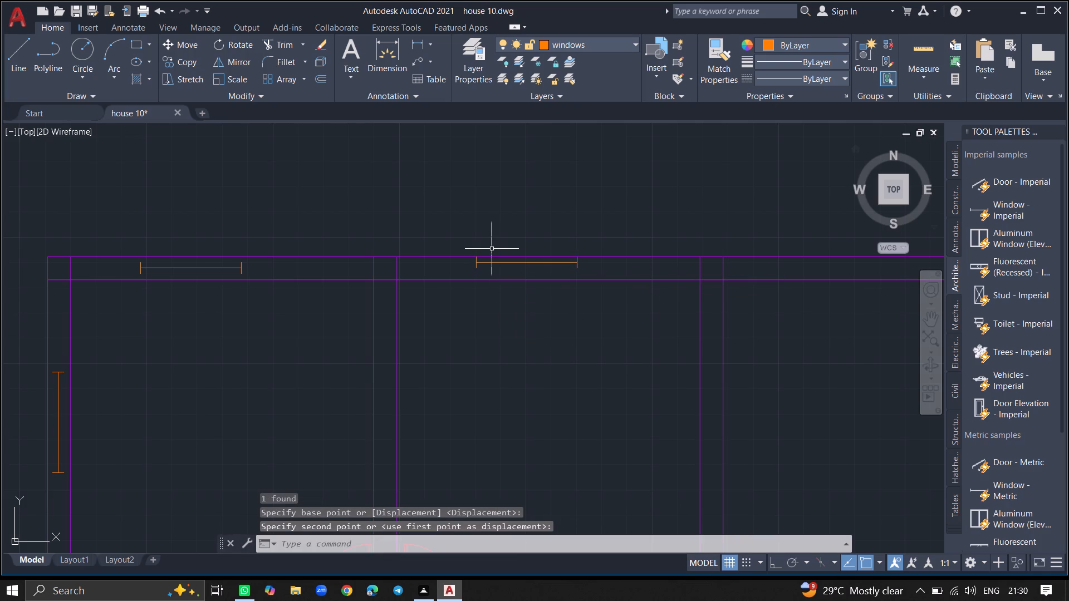
Move the second north-wall window about 2" south so it is centred between the wall lines.
ctrl+scroll(492, 249, up, 2)
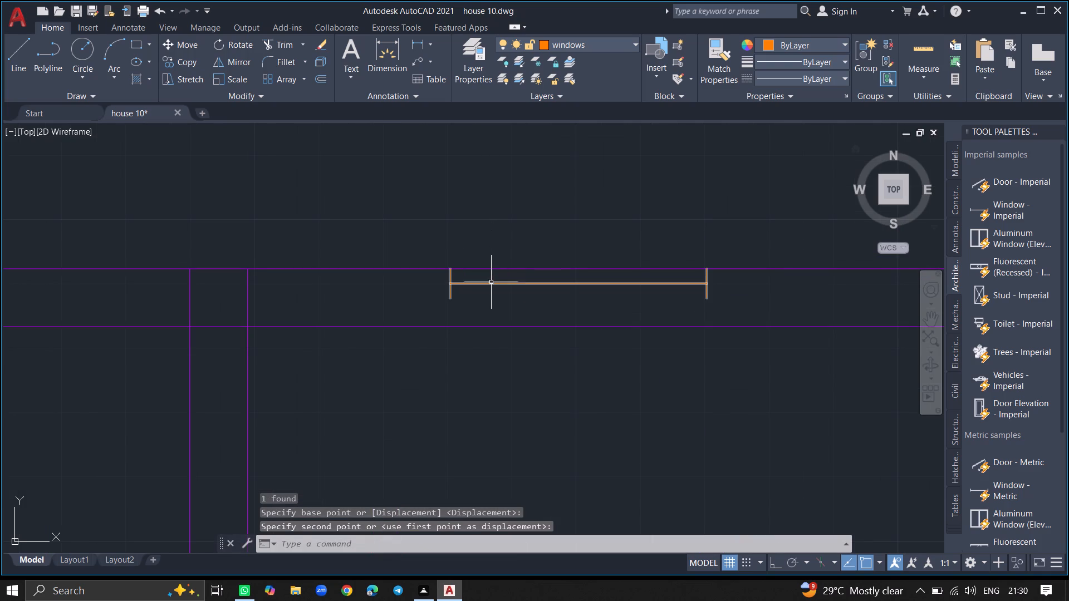
click(492, 283)
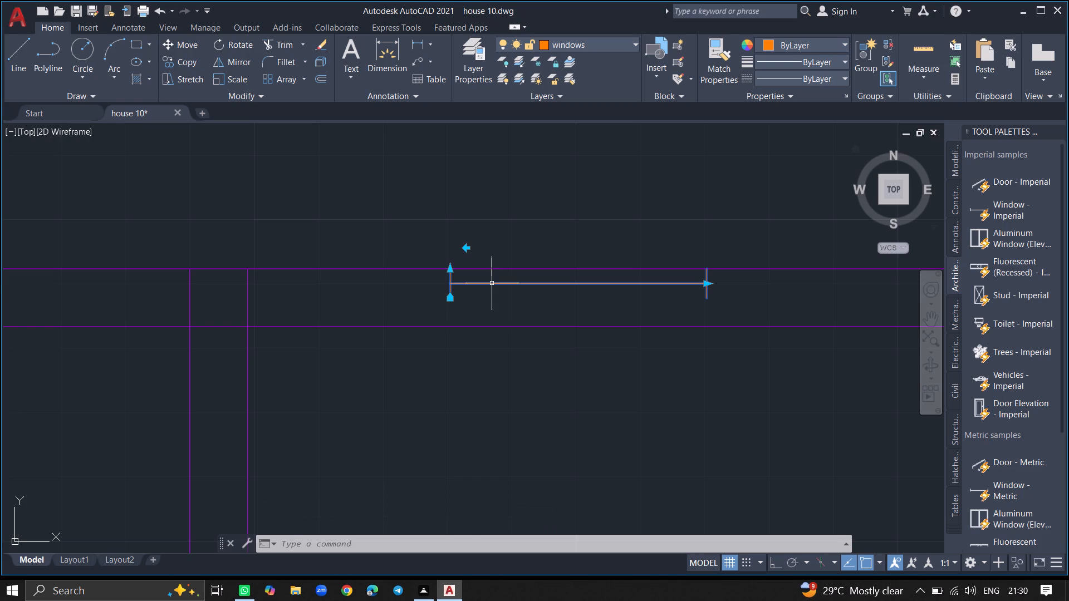
text(move)
key(Return)
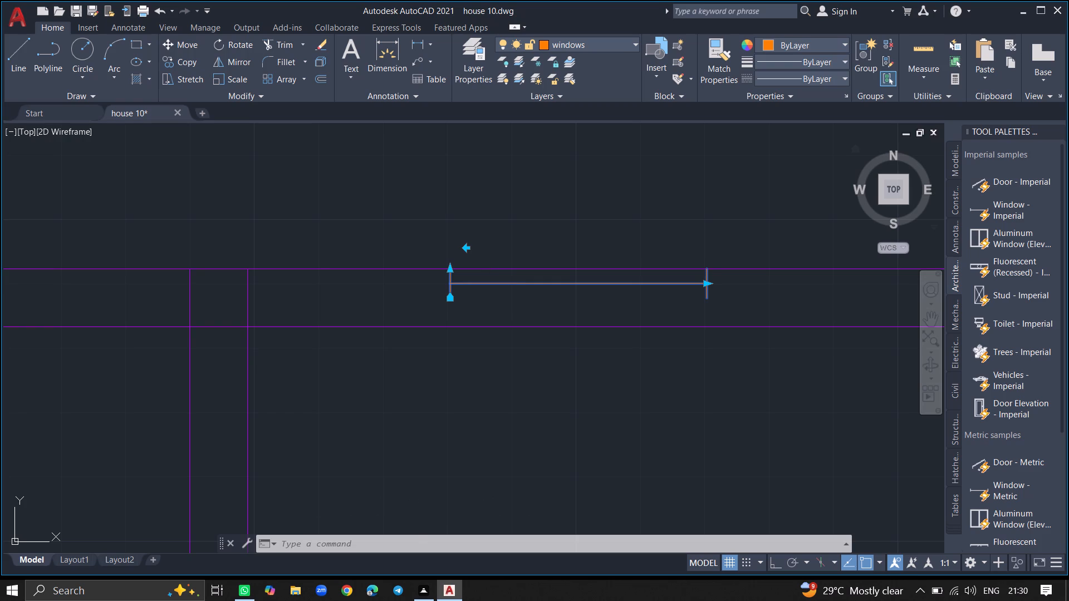
click(492, 283)
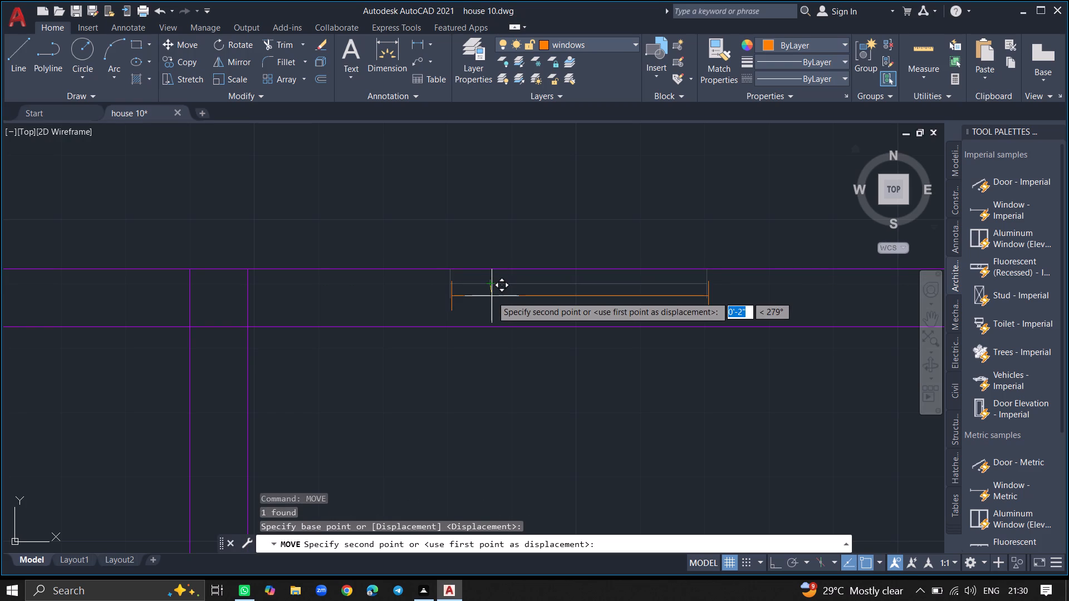
click(492, 296)
Insert another Window - Imperial block in the empty area northwest of the floor plan.
ctrl+scroll(548, 239, down, 3)
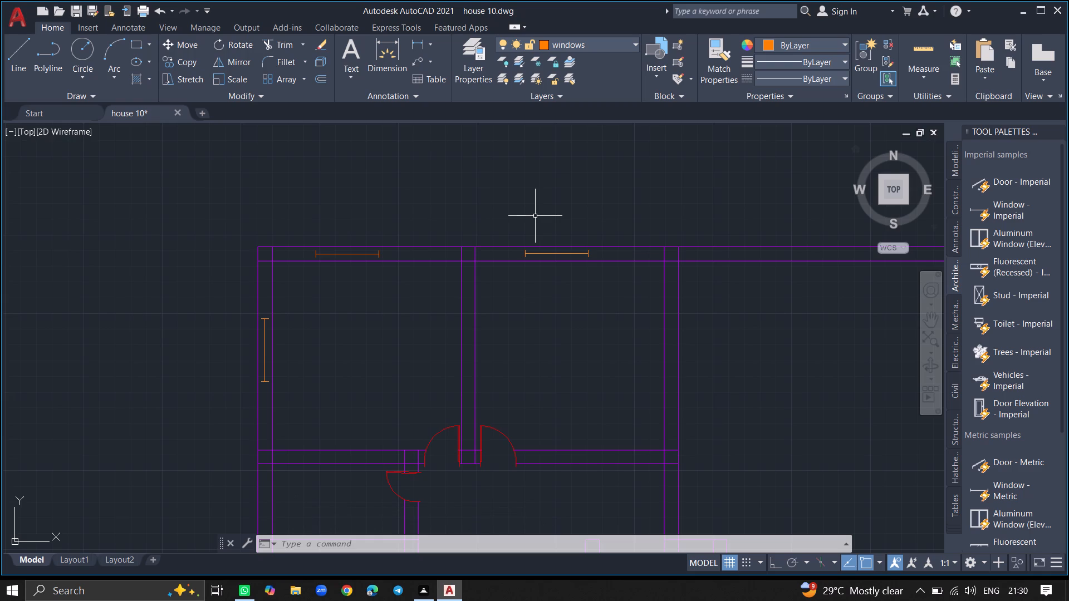
ctrl+scroll(535, 216, down, 1)
ctrl+scroll(534, 299, down, 2)
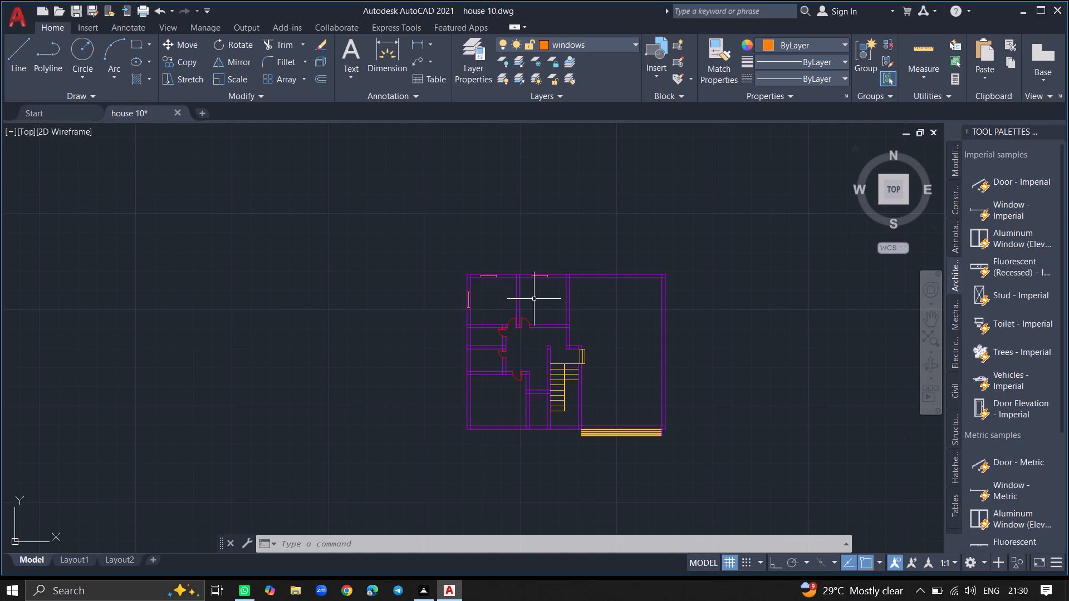
click(1002, 204)
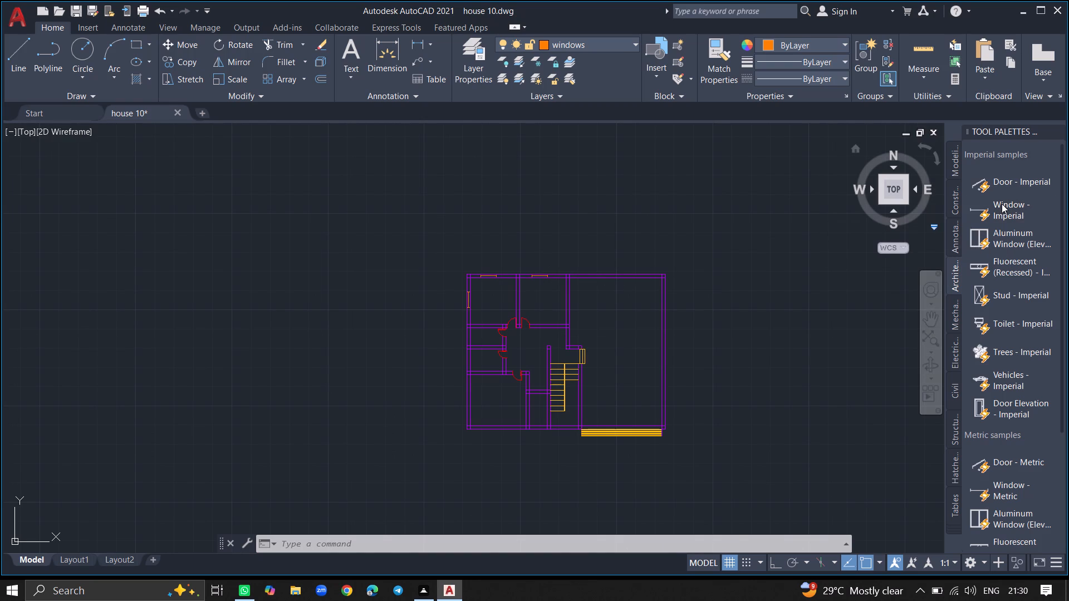
click(309, 219)
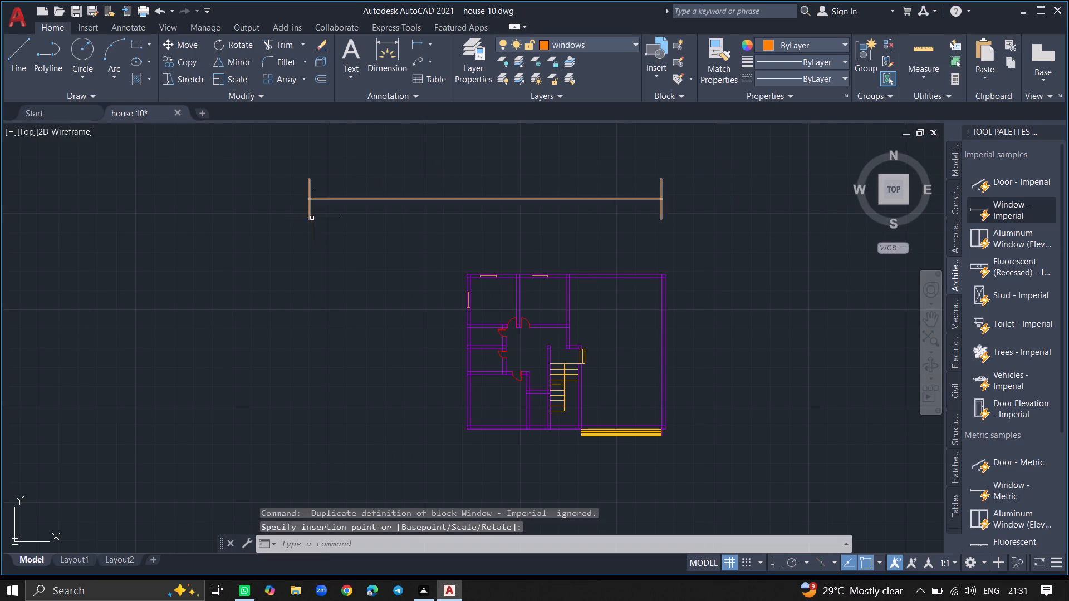
Scale the new window block down freehand to about one-twentieth of its size, from a base point on its long line.
click(342, 198)
text(sc)
key(Return)
click(342, 198)
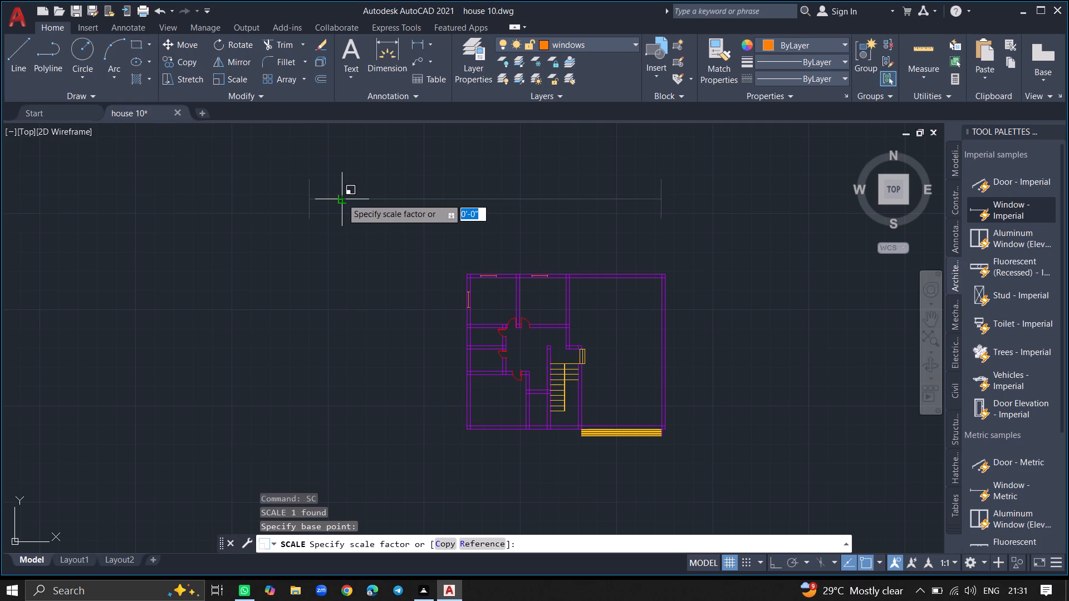
click(334, 198)
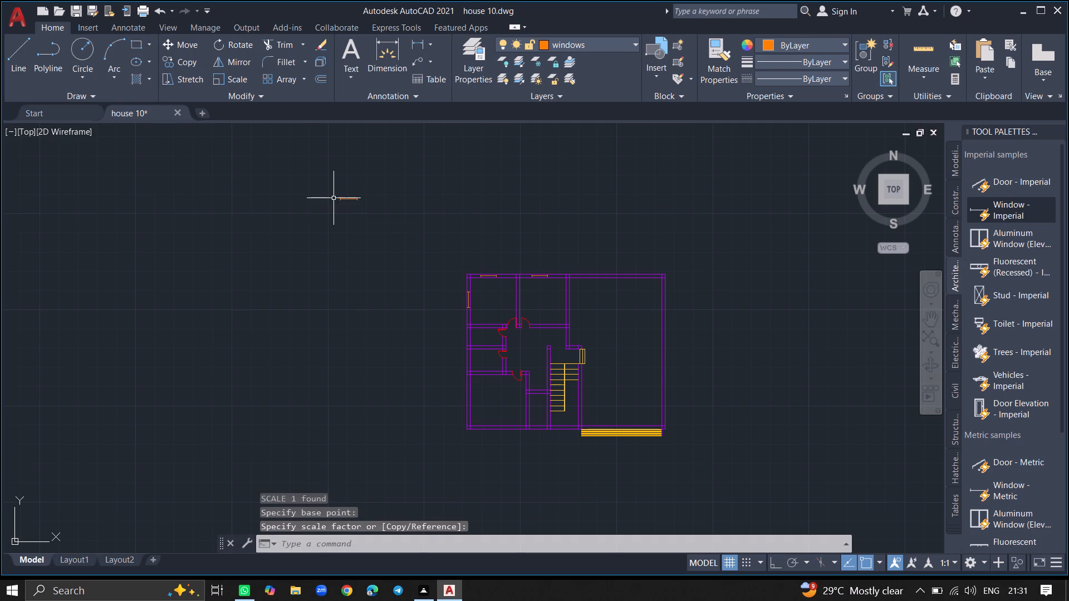
Rotate the newly scaled window 90° about the midpoint of its long line.
ctrl+scroll(340, 196, up, 2)
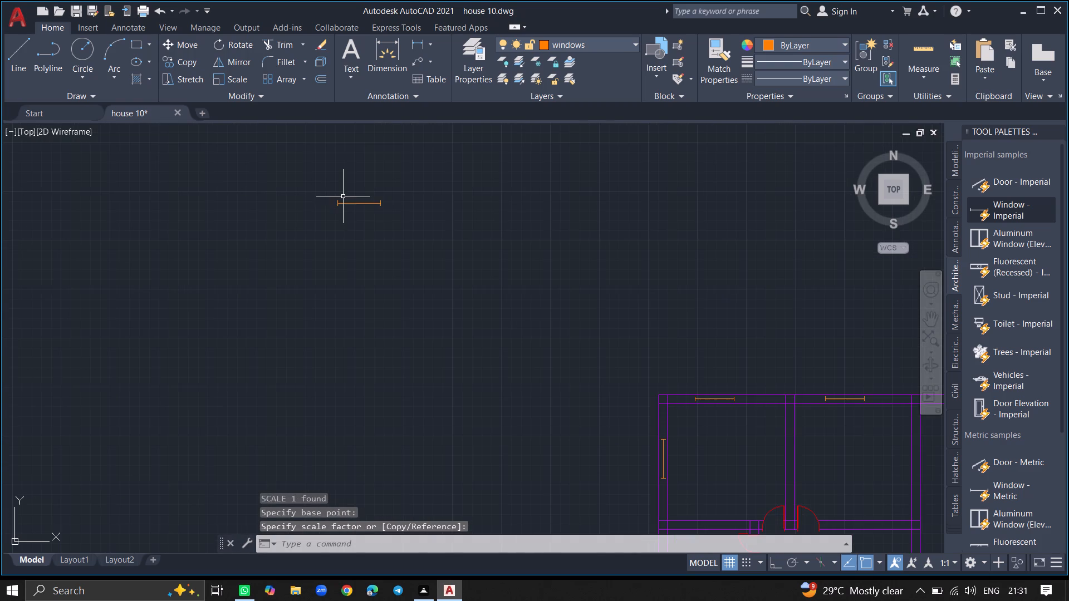
click(344, 205)
text(rota)
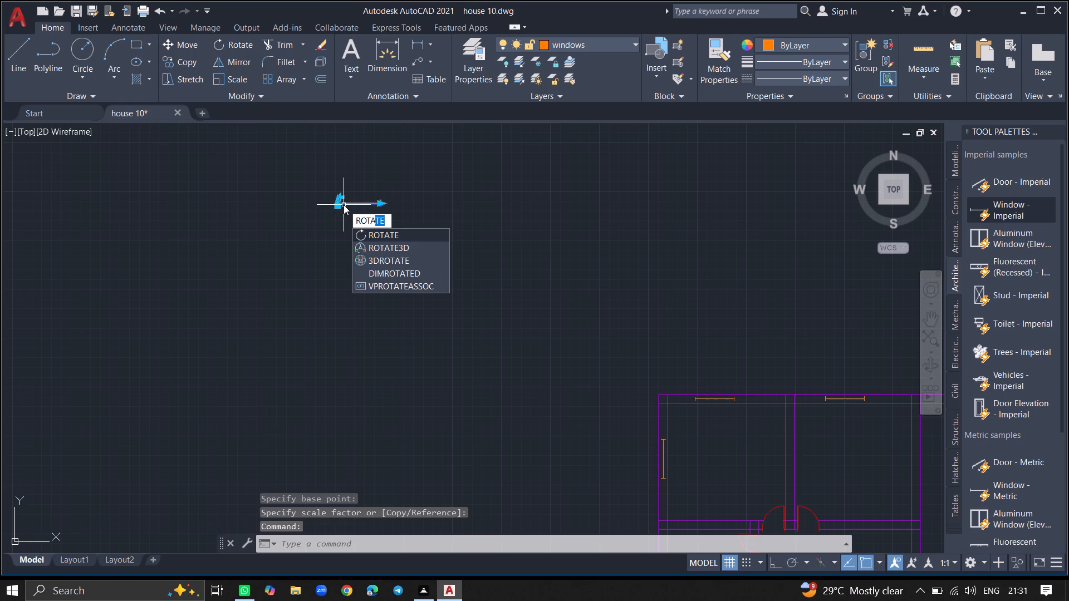
click(365, 233)
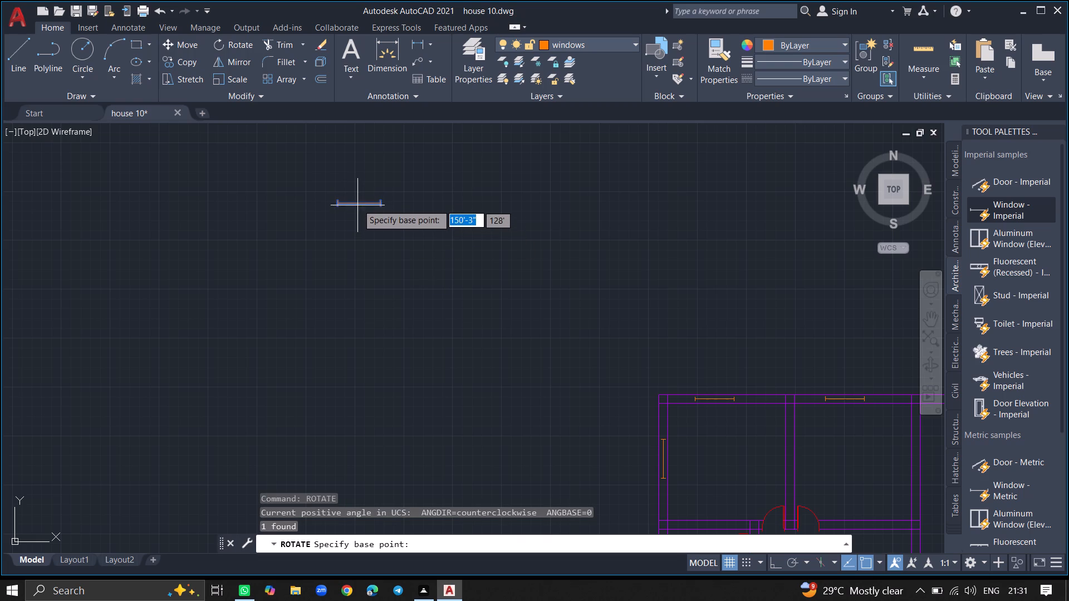
click(357, 203)
click(357, 184)
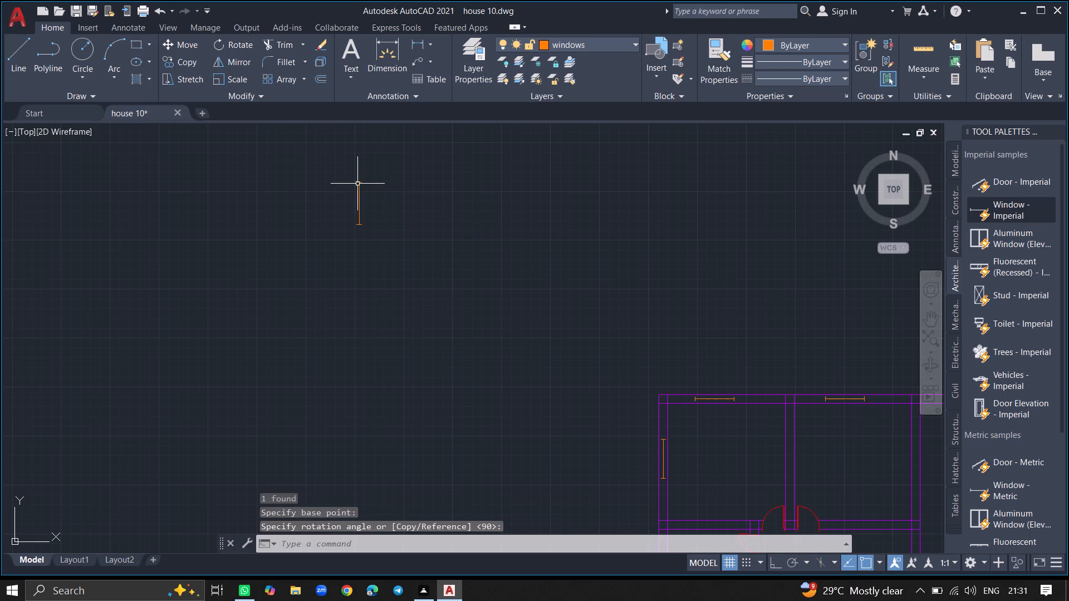
Move the rotated window about 39'-9" southeast into the west wall of the small room just south of the northwest room.
click(358, 187)
text(move)
key(Return)
click(358, 187)
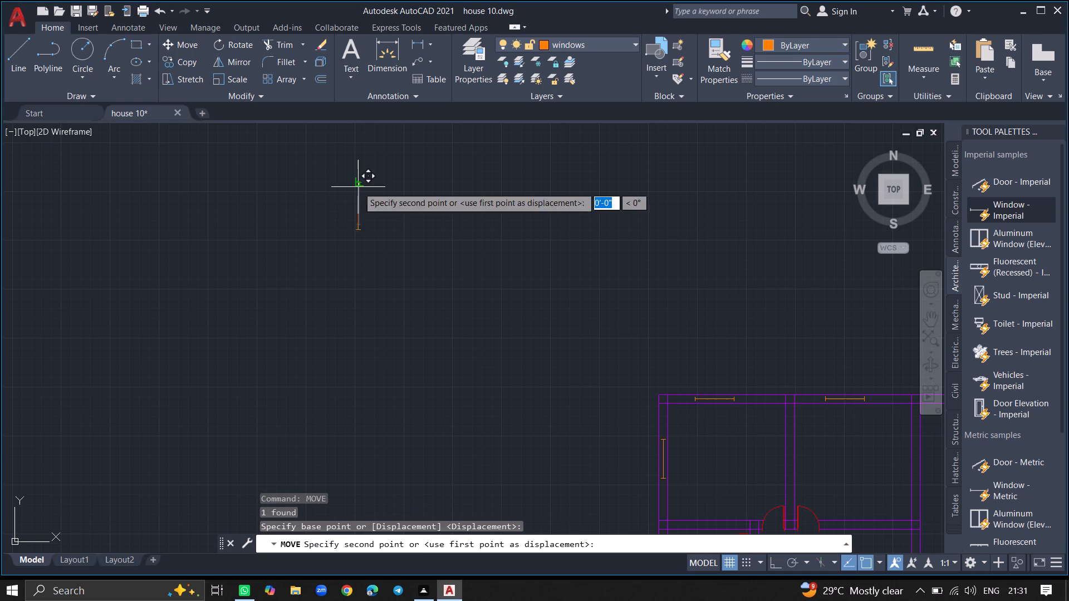
ctrl+scroll(398, 279, down, 4)
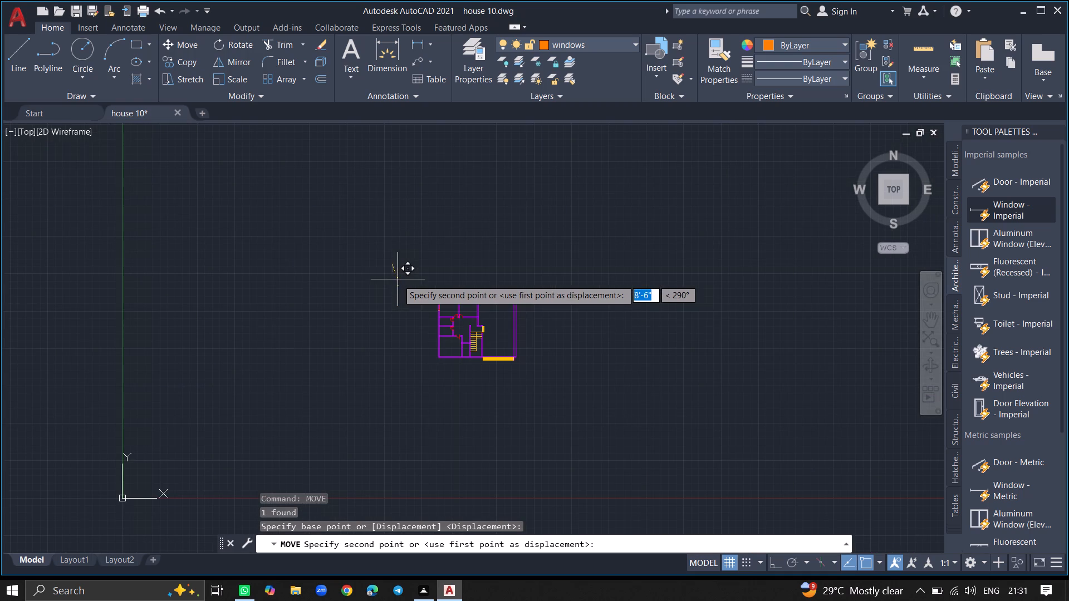
ctrl+scroll(425, 319, up, 7)
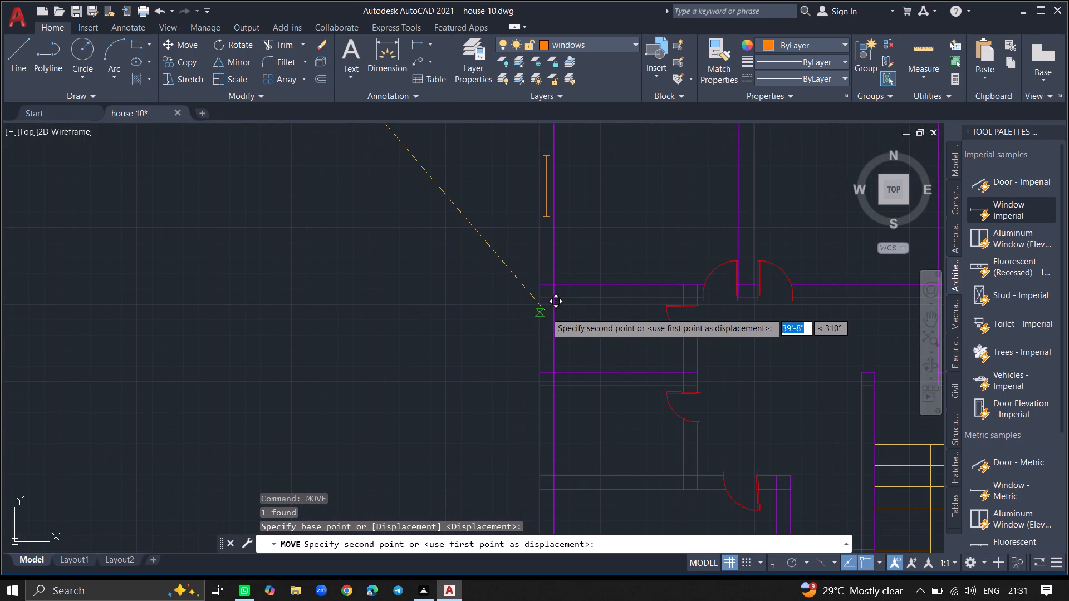
ctrl+scroll(546, 312, up, 1)
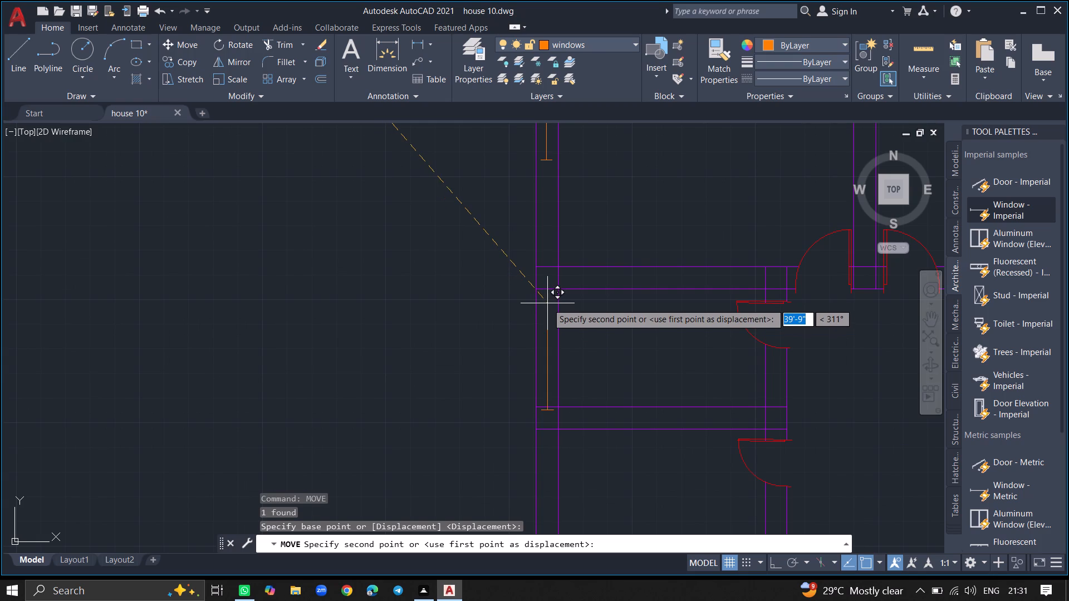
click(547, 303)
Scale that window down freehand to about two-thirds of its size, using its north end as the base point.
click(547, 309)
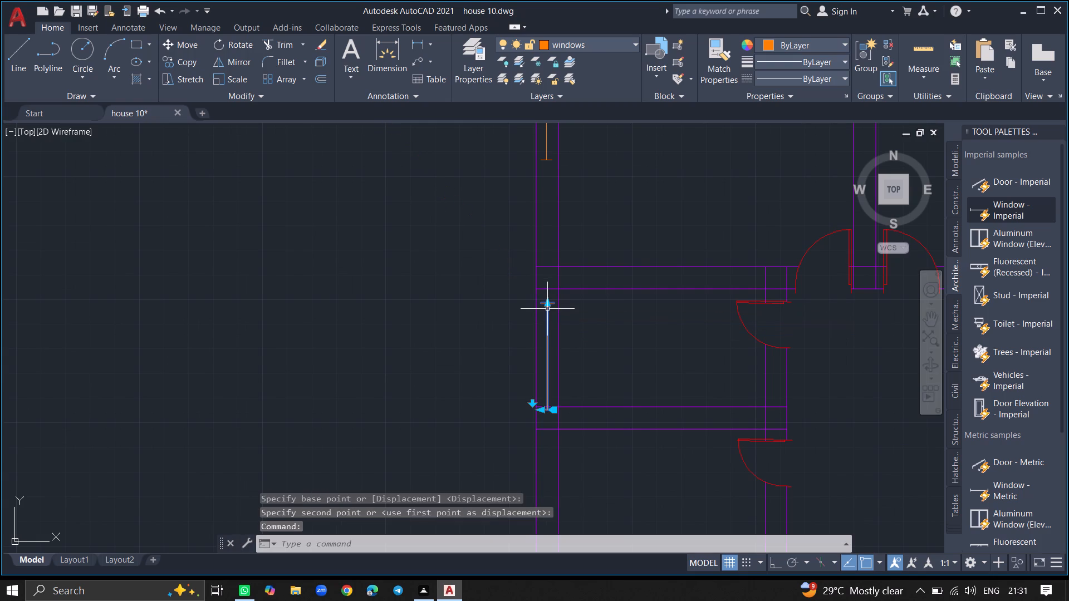
text(sc)
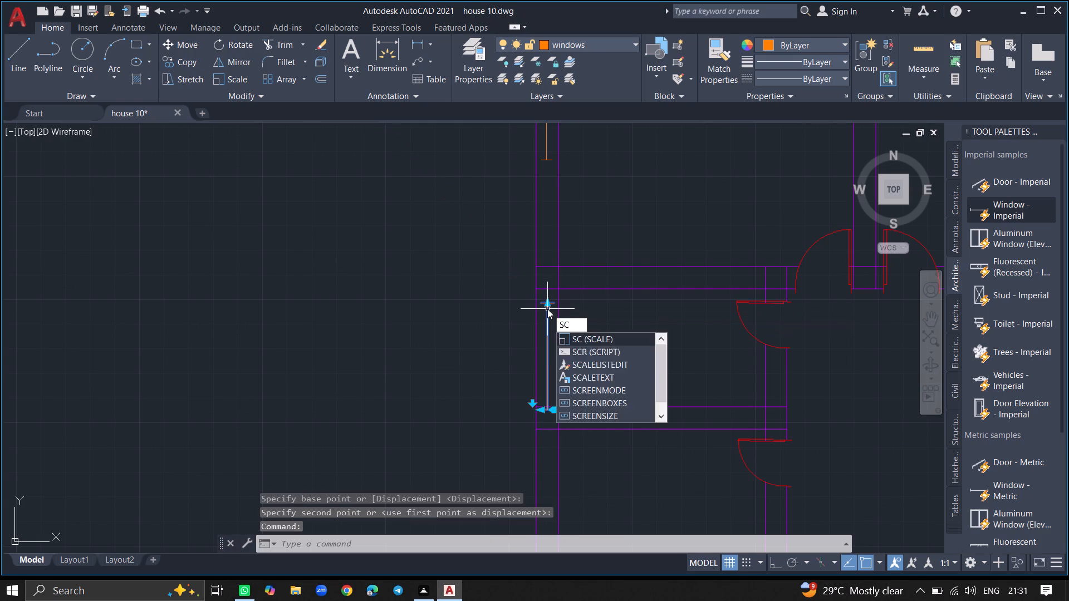
key(Return)
click(547, 309)
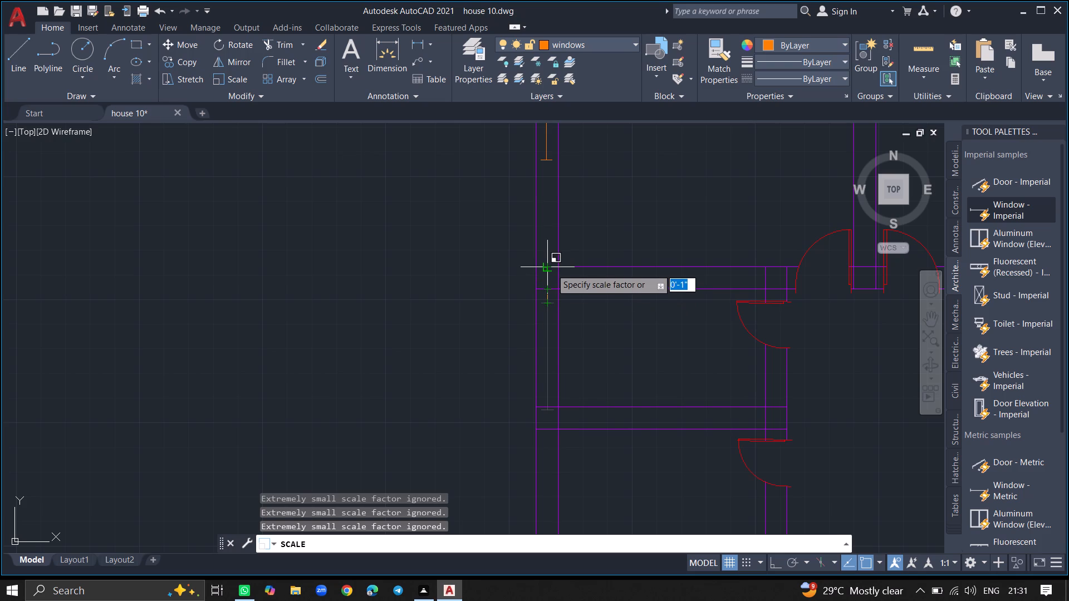
click(551, 268)
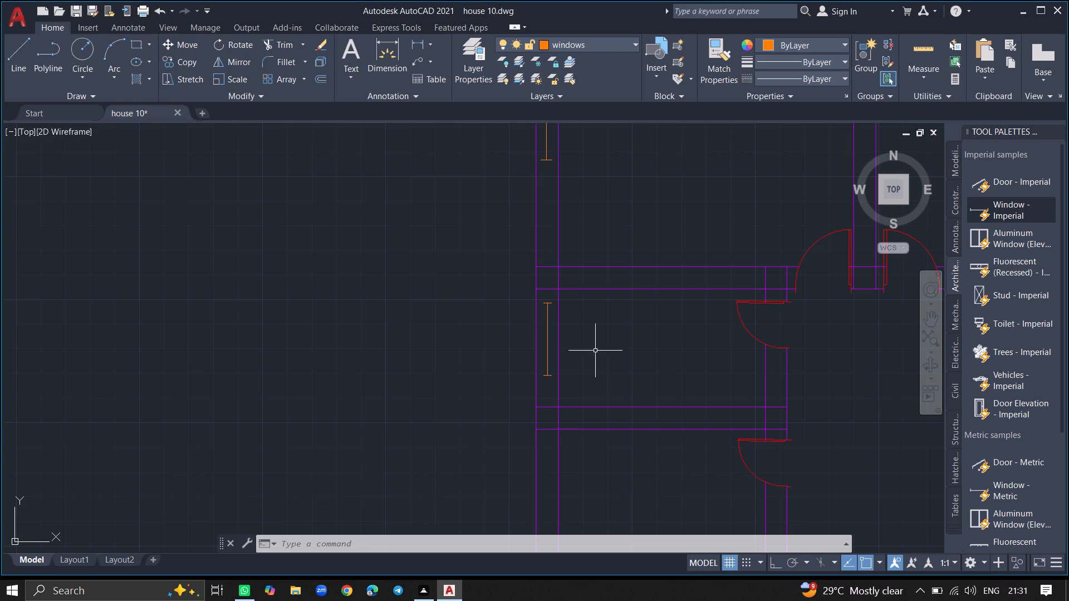
Copy the shortened west-wall window about 5'-0" south into the west wall of the next small room.
ctrl+scroll(595, 351, down, 8)
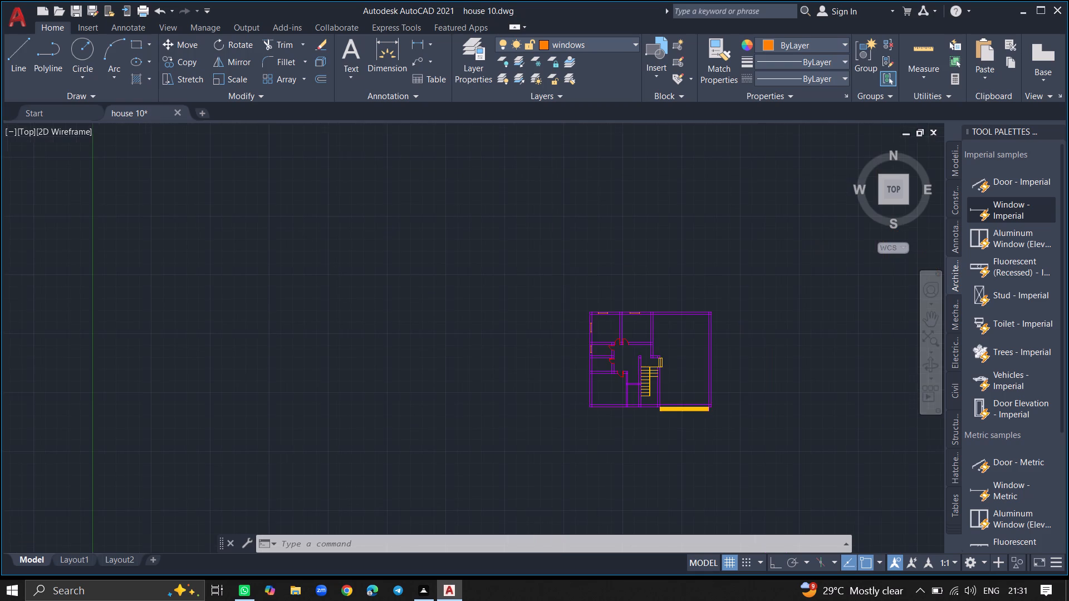
ctrl+scroll(599, 384, up, 5)
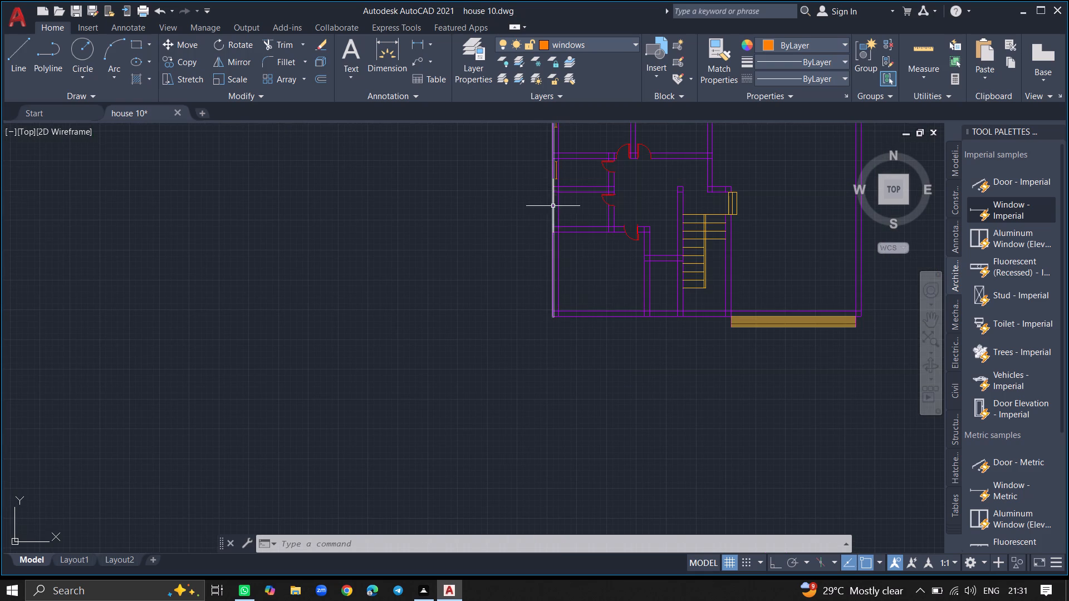
ctrl+scroll(554, 178, up, 1)
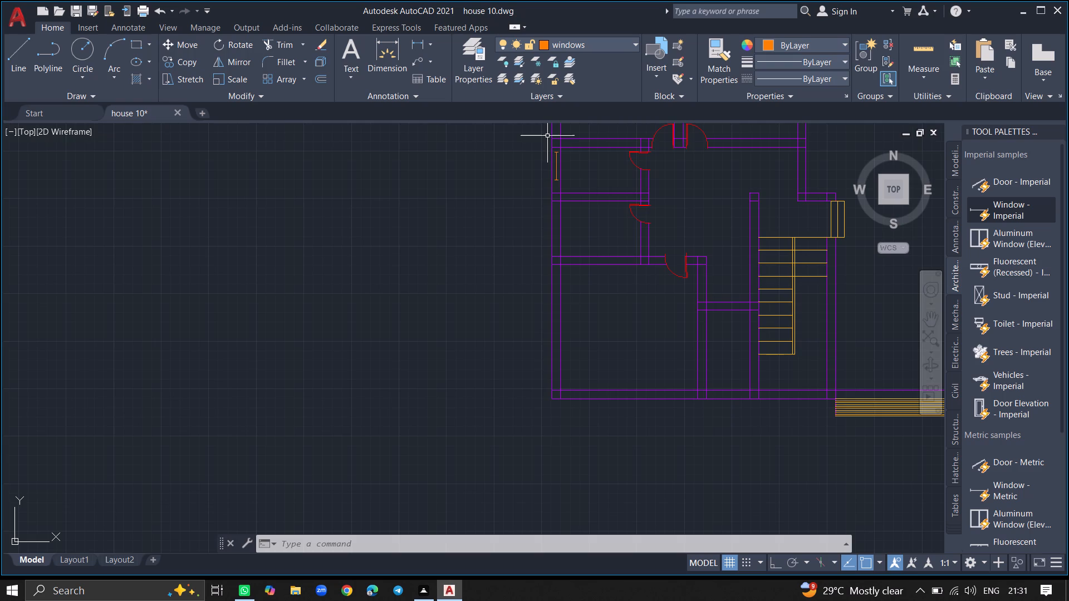
ctrl+scroll(547, 136, up, 2)
click(568, 198)
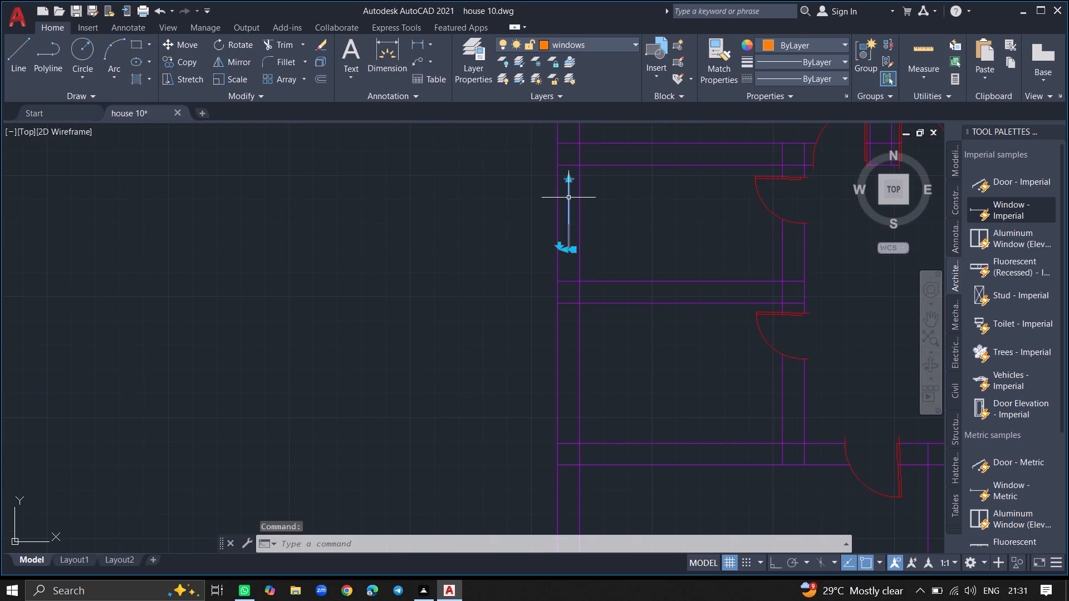
text(copy)
key(Return)
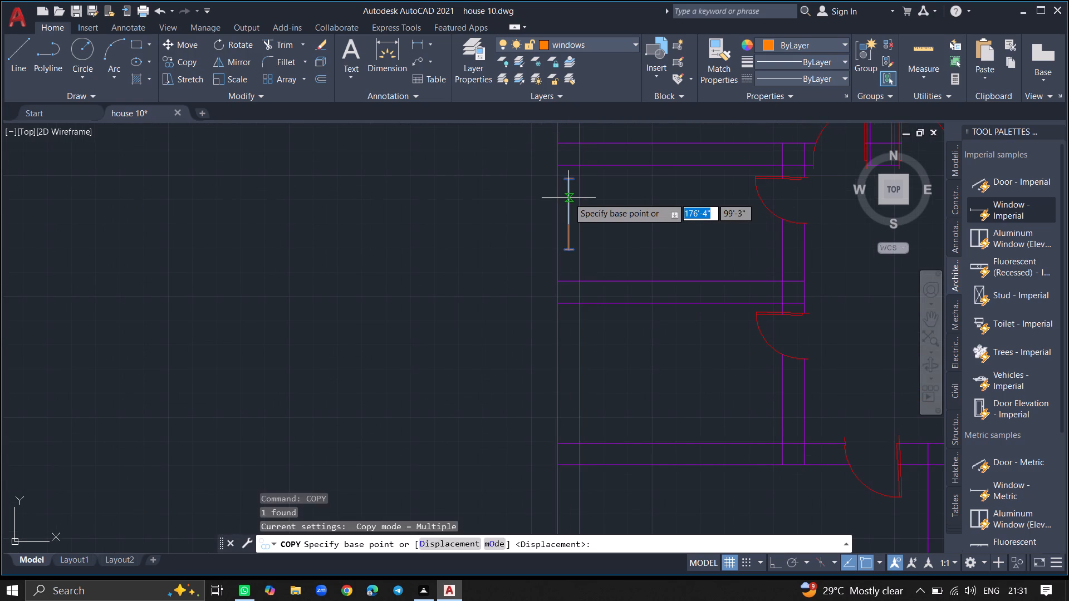
click(568, 198)
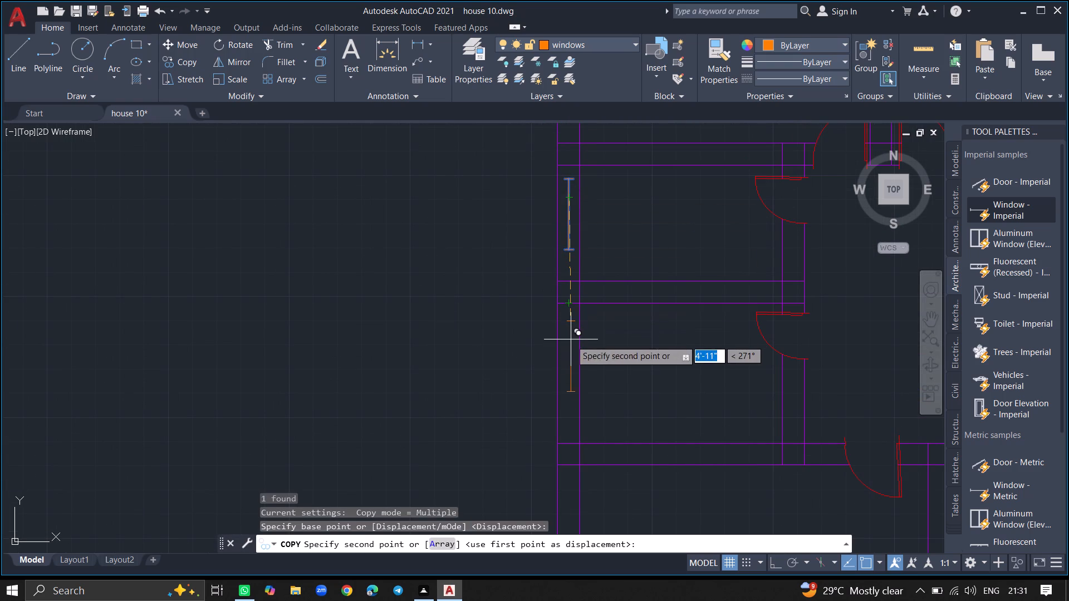
click(567, 344)
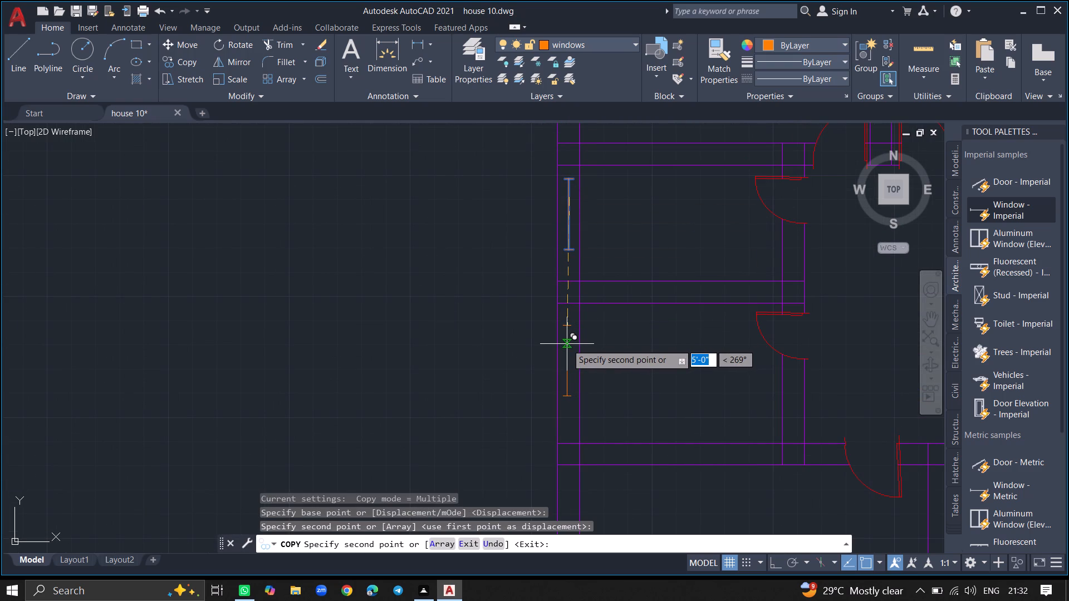
Place another copy of the short window outside the plan, south of the south wall, and finish copying.
ctrl+scroll(622, 370, down, 2)
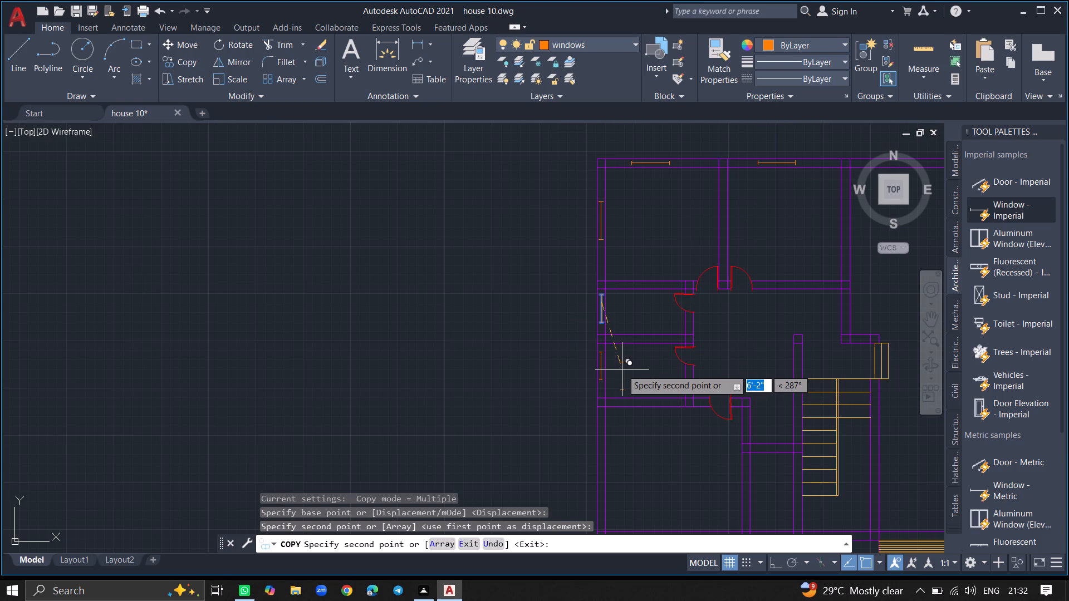
ctrl+scroll(649, 456, down, 5)
ctrl+scroll(656, 483, up, 4)
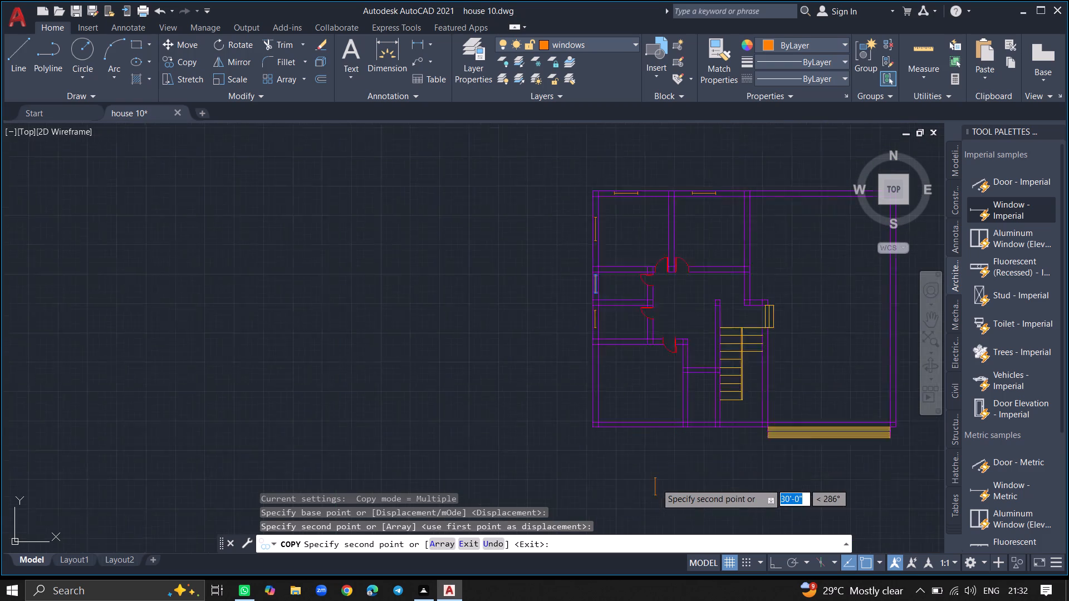
click(656, 451)
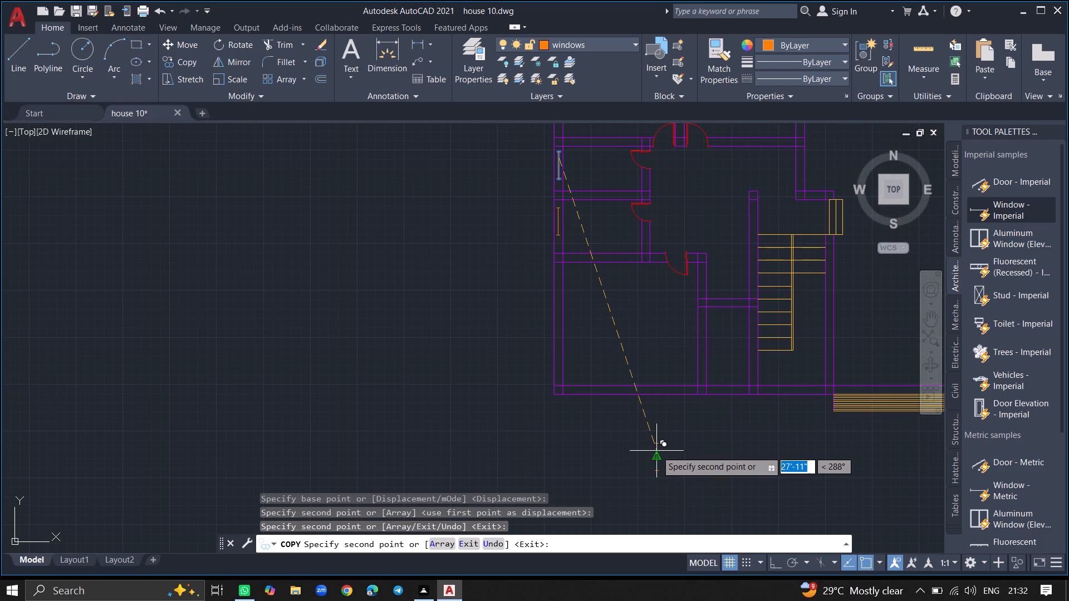
key(Escape)
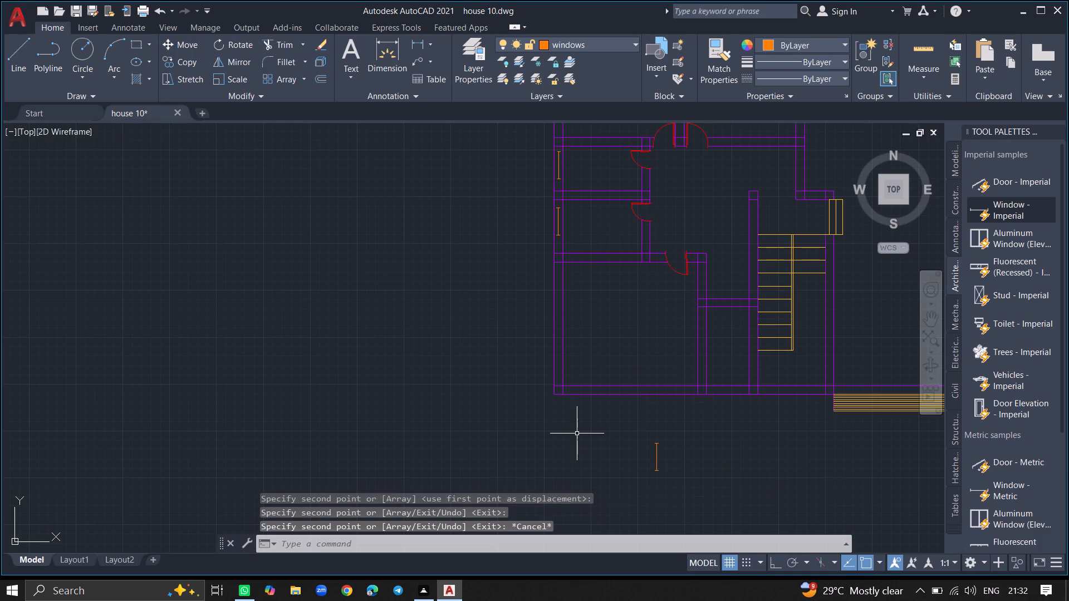
Copy the northwest room's west-wall window about 21'-9" straight south into the west wall of the southwest room.
ctrl+scroll(577, 433, down, 2)
ctrl+scroll(580, 308, up, 4)
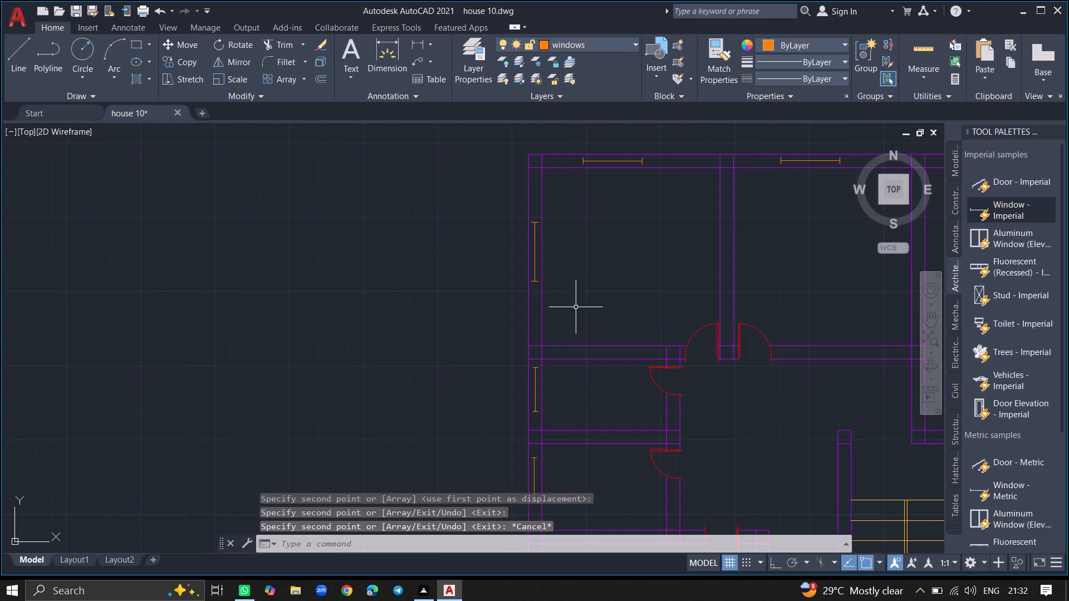
click(537, 257)
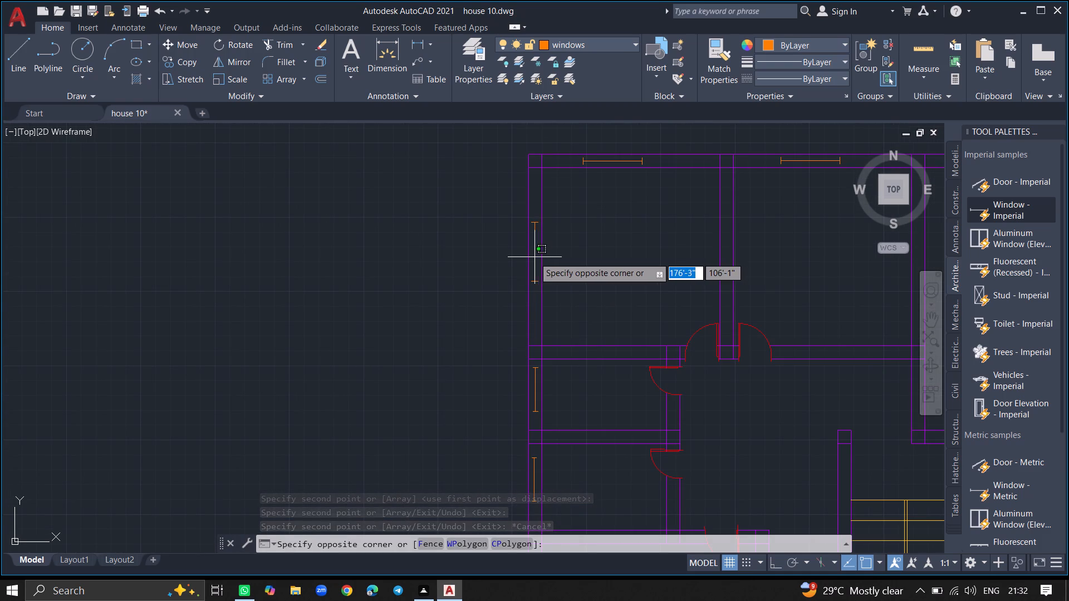
click(534, 257)
text(copy)
key(Return)
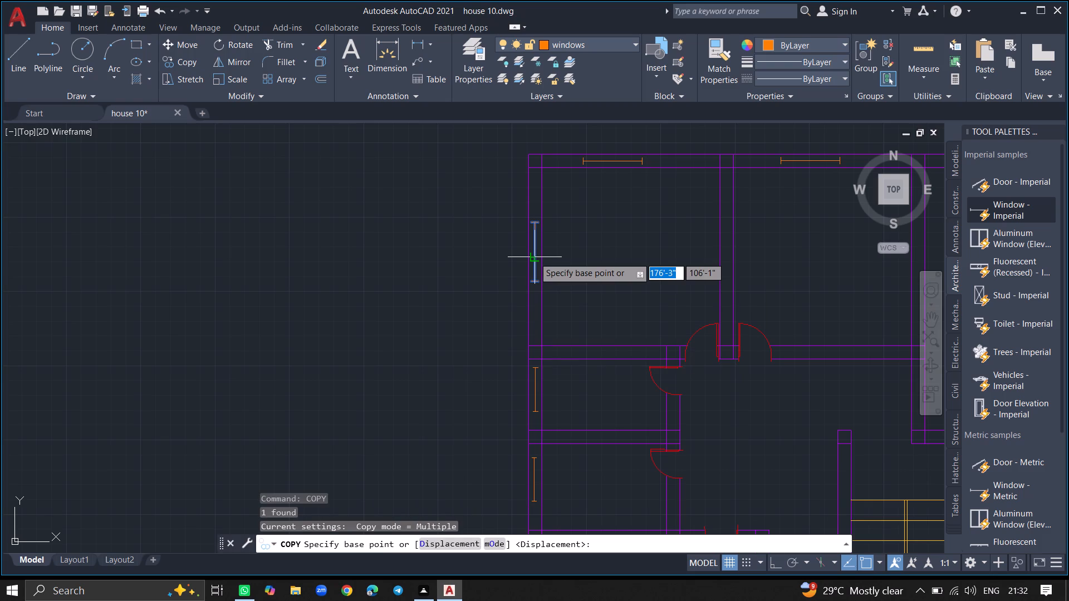
click(534, 257)
ctrl+scroll(543, 339, down, 3)
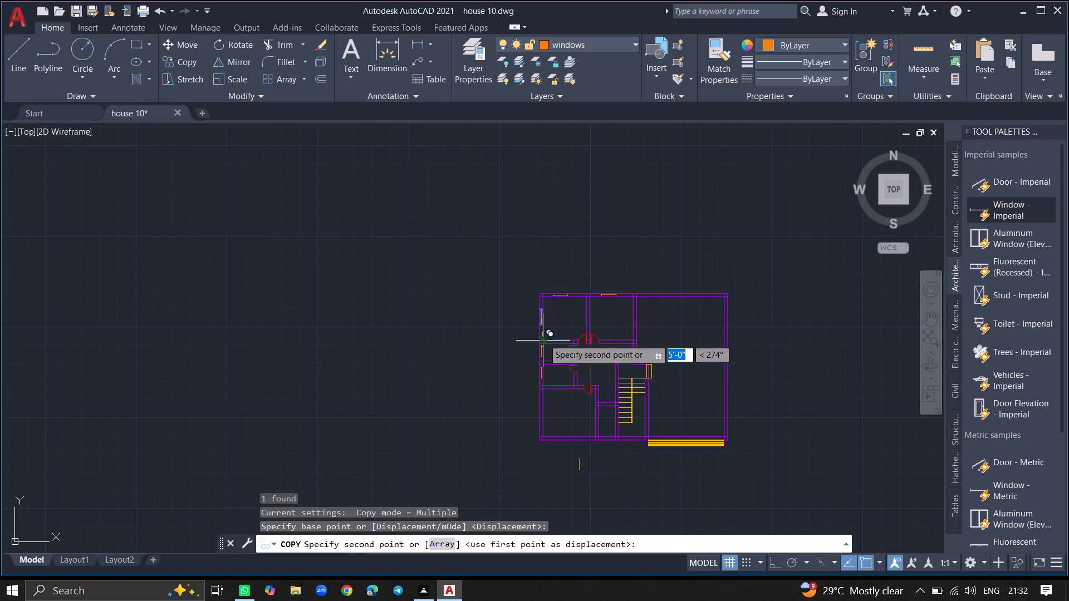
ctrl+scroll(525, 429, up, 3)
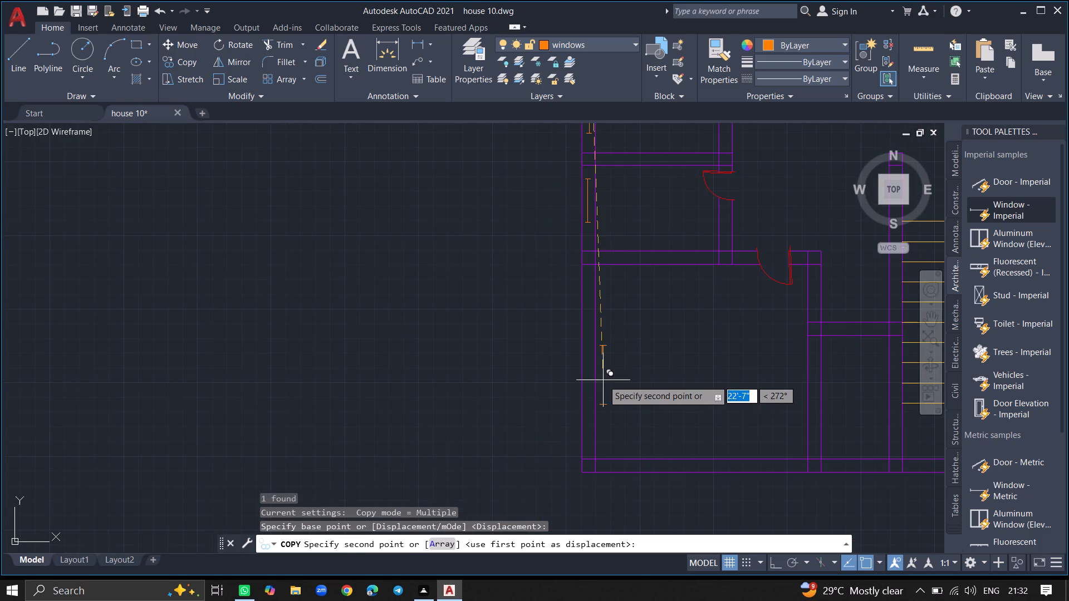
ctrl+scroll(585, 366, up, 3)
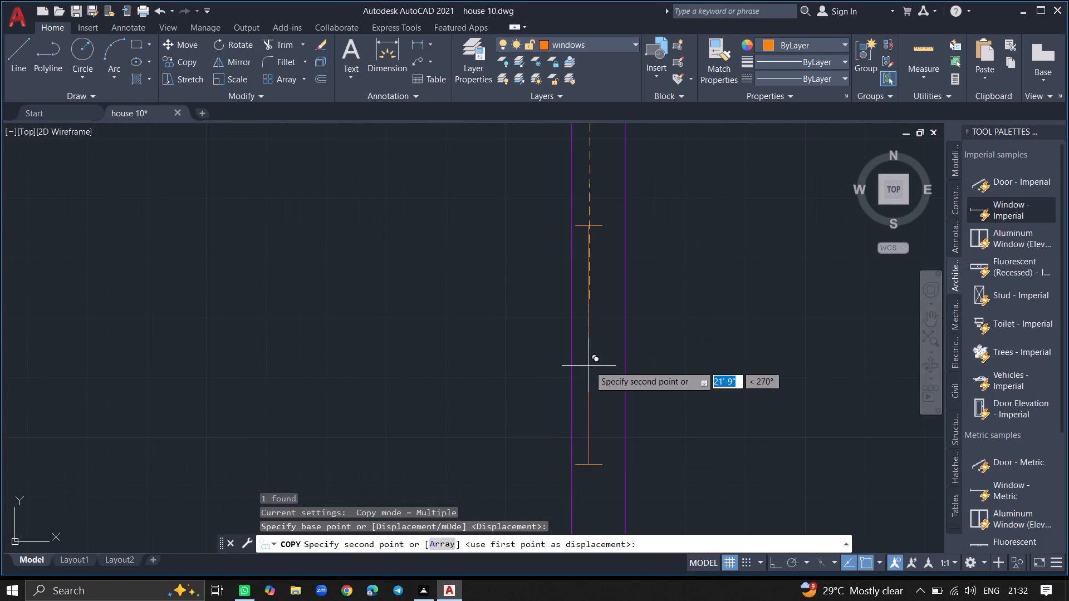
click(592, 366)
Place another copy about 22' east of the original, on the east wall of the second north room, and finish copying.
ctrl+scroll(702, 358, down, 6)
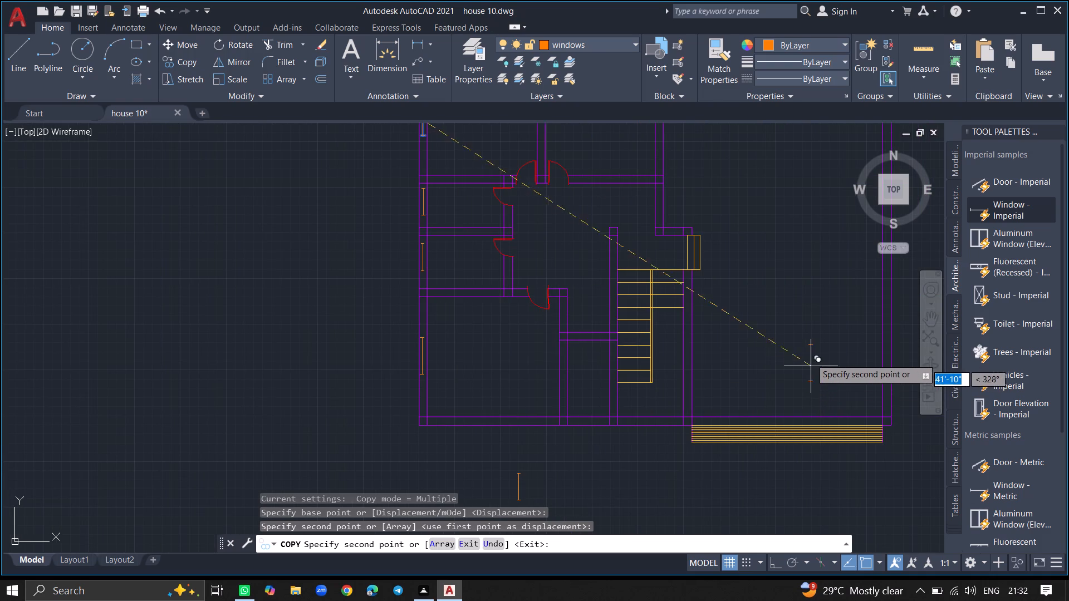
ctrl+scroll(785, 248, down, 3)
ctrl+scroll(757, 213, up, 5)
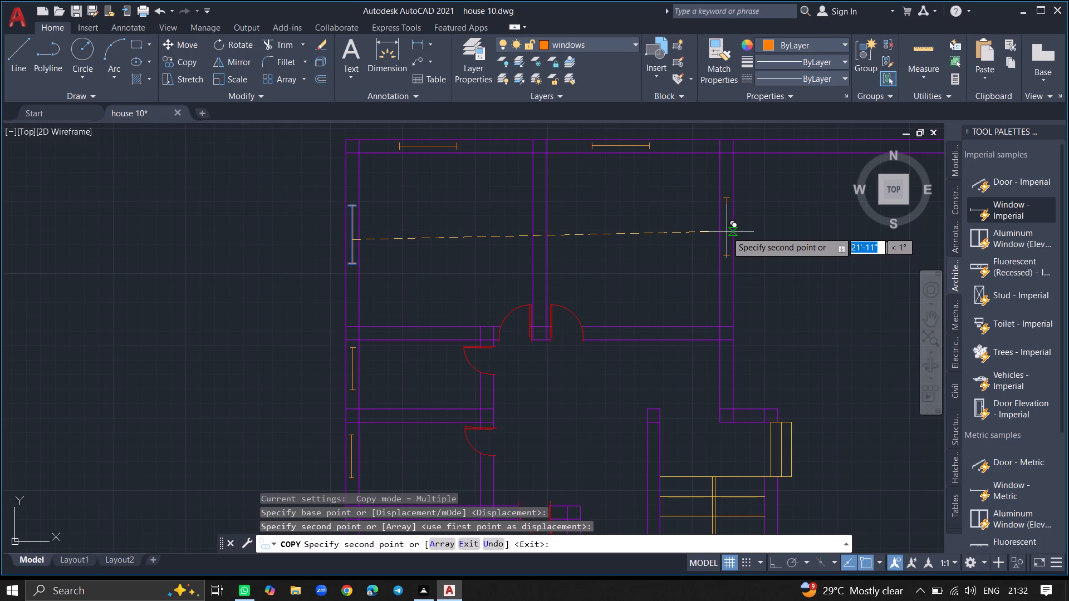
click(726, 231)
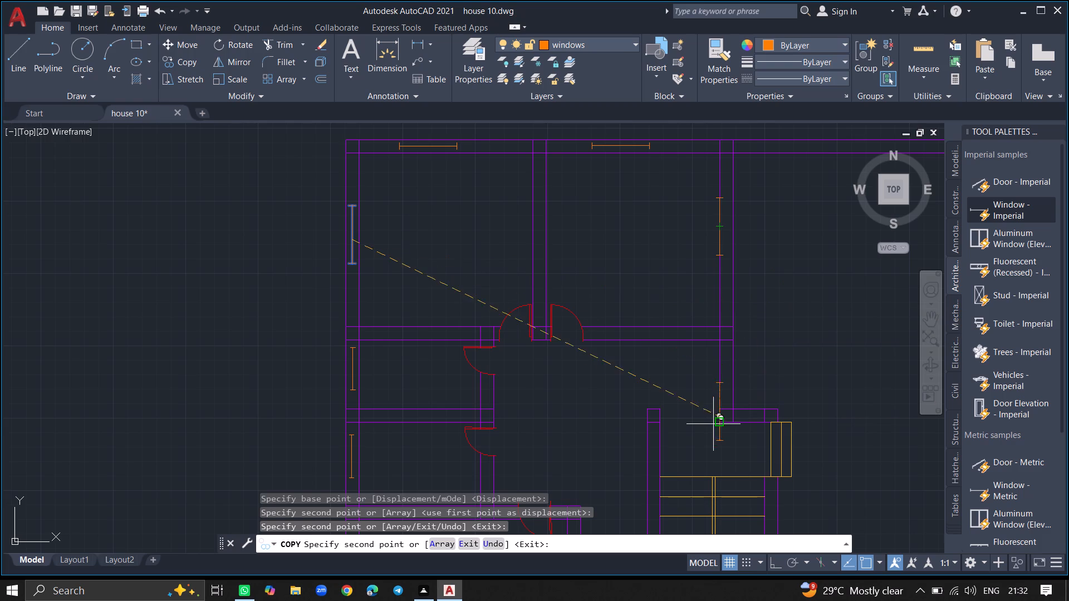
ctrl+scroll(712, 425, down, 6)
key(Escape)
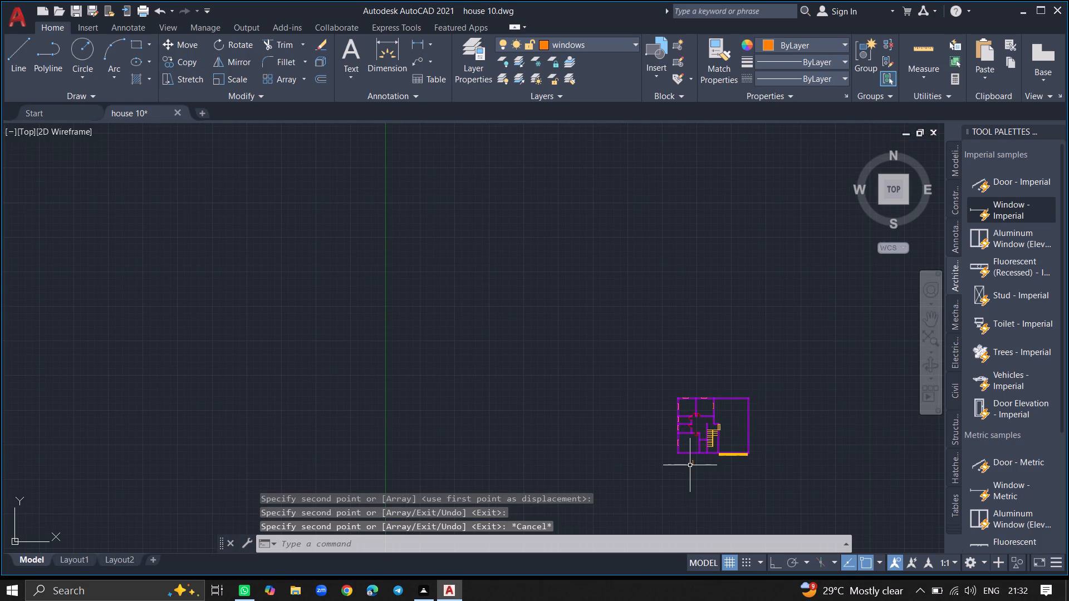
Copy the northwest room's north-wall window about 32'-6" south into the south wall of the southwest room.
ctrl+scroll(690, 465, up, 8)
ctrl+scroll(635, 450, down, 4)
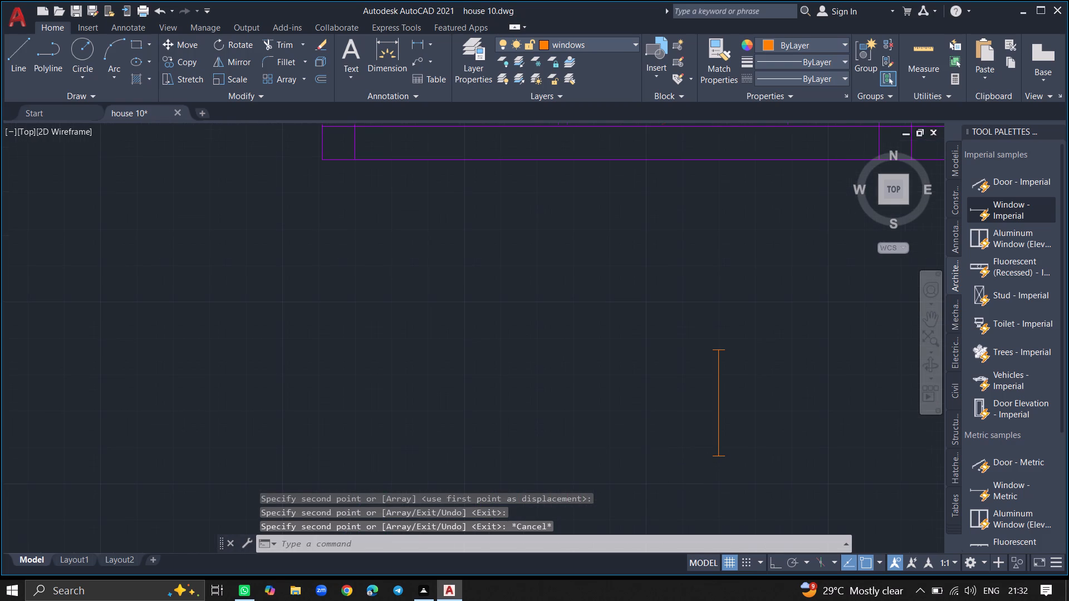
ctrl+scroll(635, 450, down, 1)
ctrl+scroll(616, 361, down, 2)
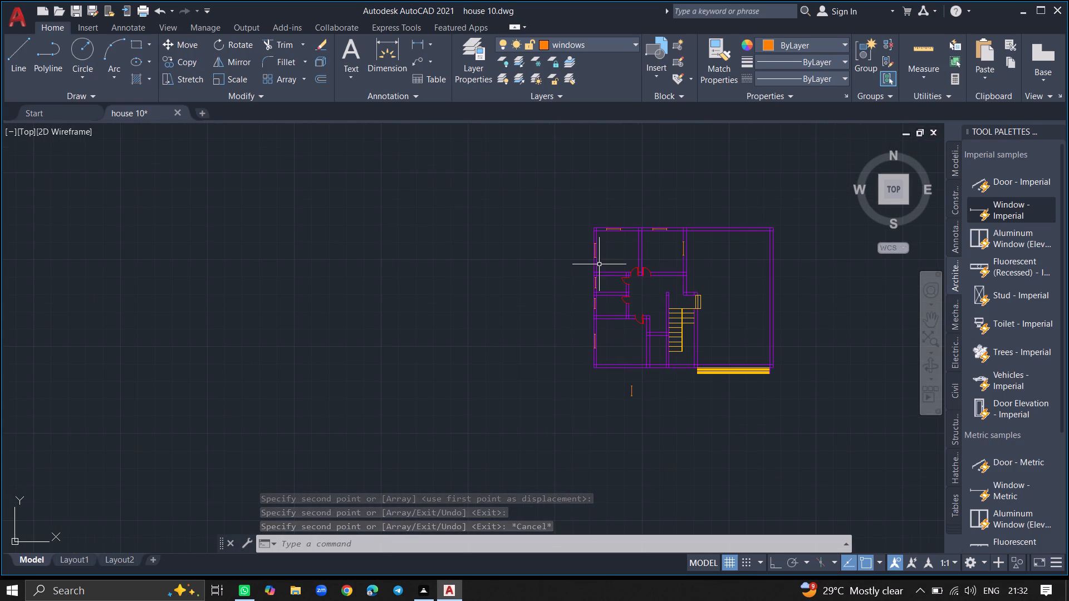
ctrl+scroll(616, 224, up, 2)
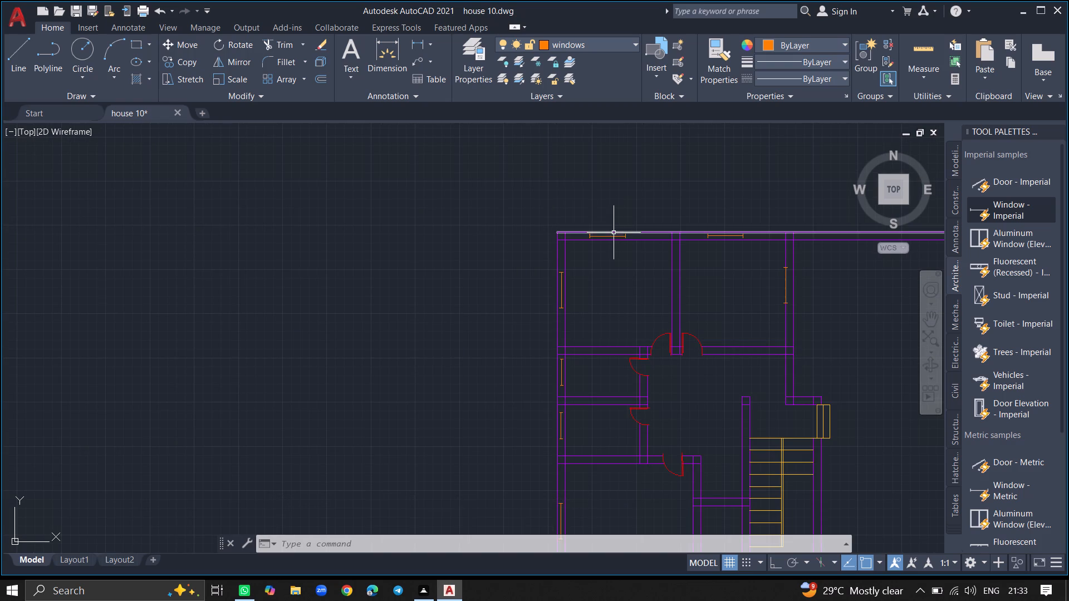
click(612, 235)
text(copy)
key(Return)
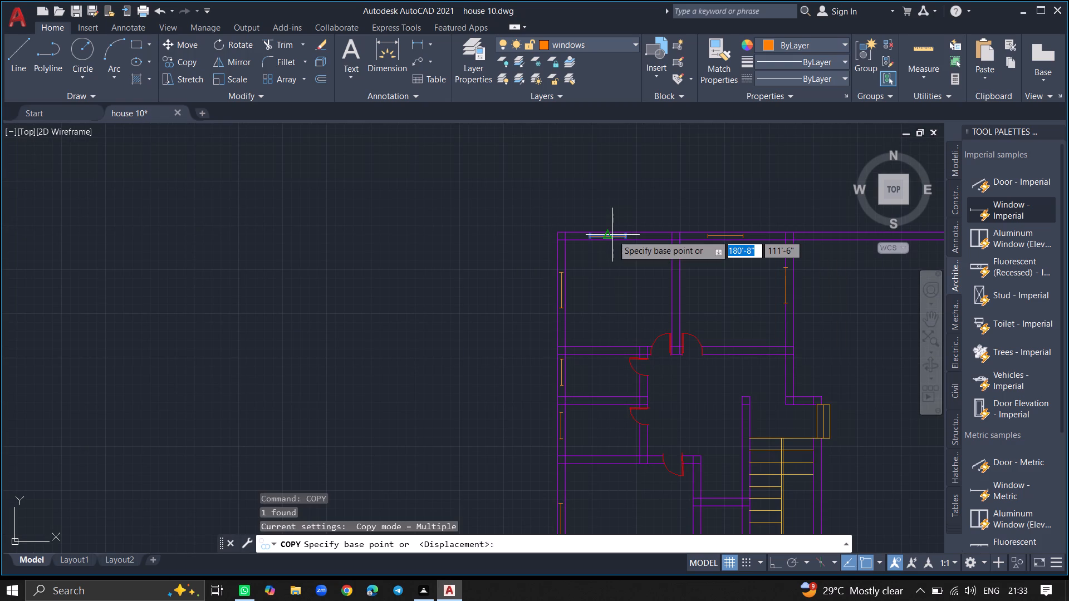
click(612, 235)
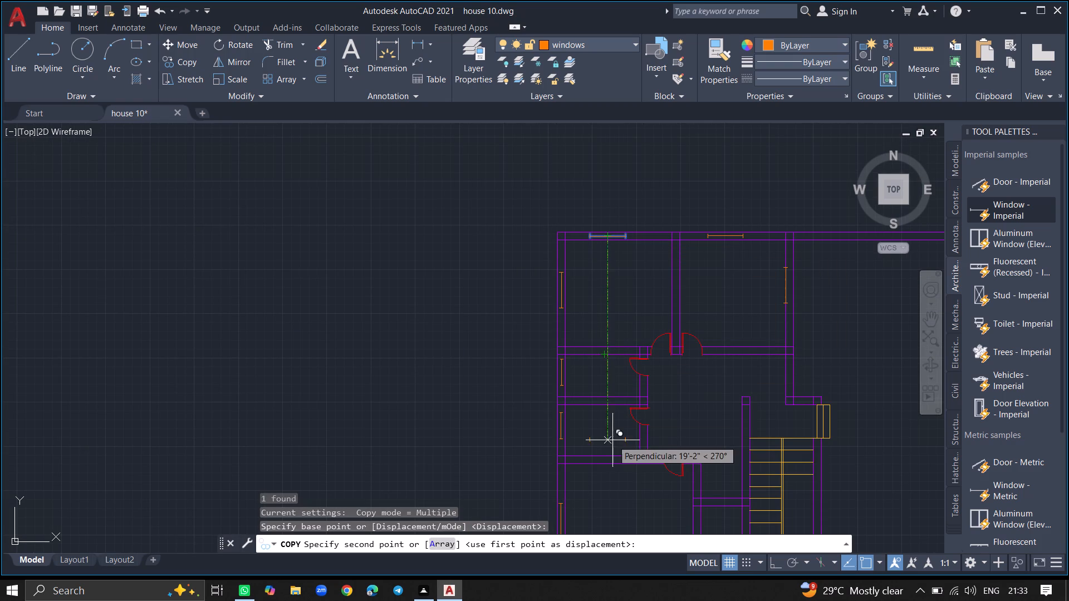
ctrl+scroll(614, 481, down, 3)
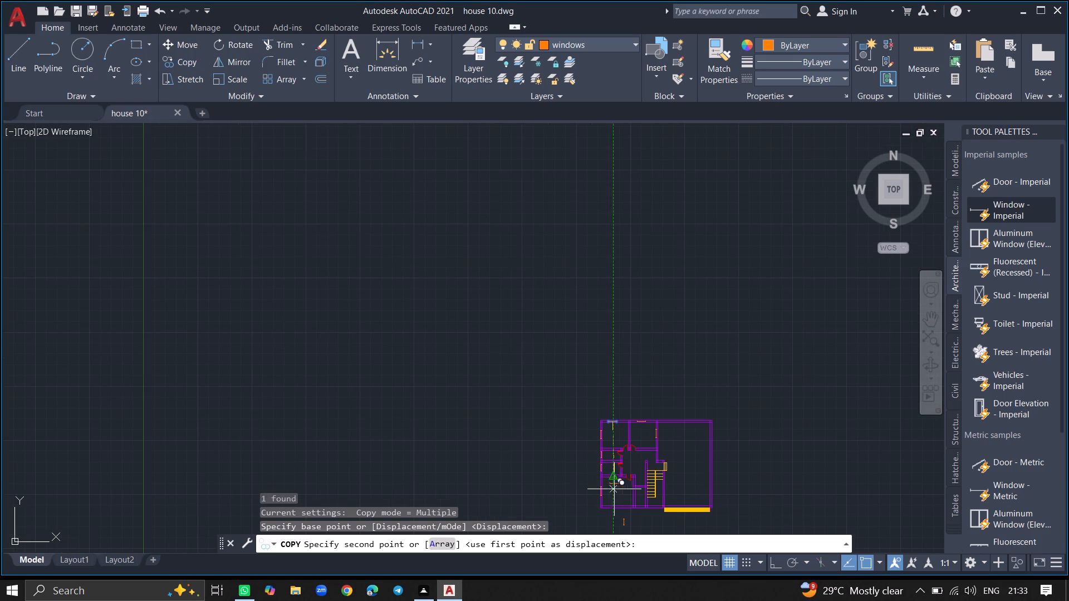
ctrl+scroll(612, 512, up, 4)
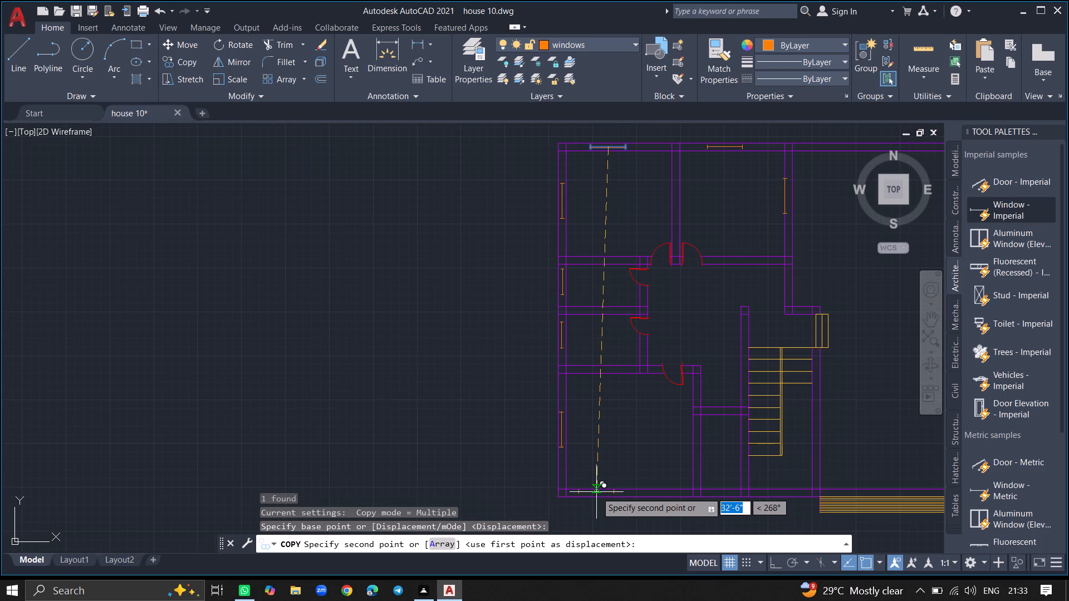
ctrl+scroll(596, 492, up, 4)
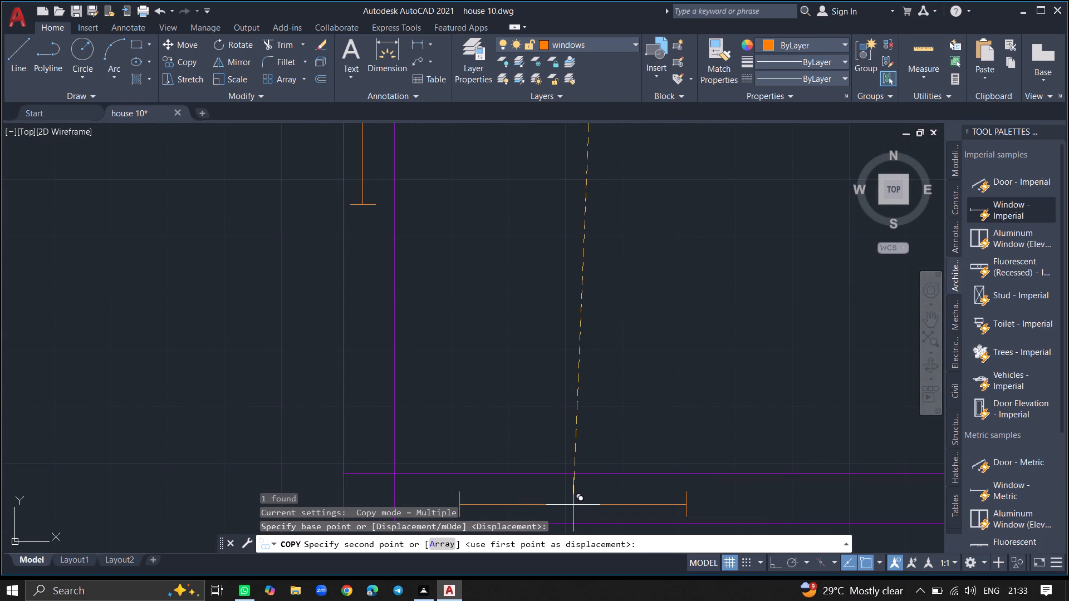
click(573, 505)
ctrl+scroll(585, 405, down, 3)
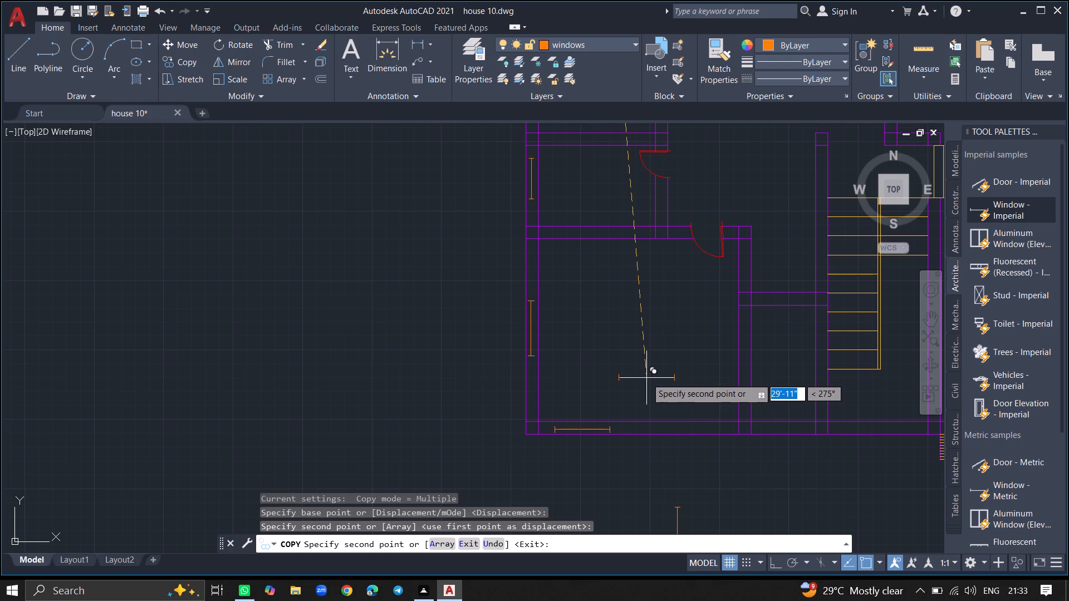
key(Escape)
Rotate the short window outside the plan, south of the south wall, by 90° about its midpoint so it lies horizontally.
ctrl+scroll(646, 378, down, 3)
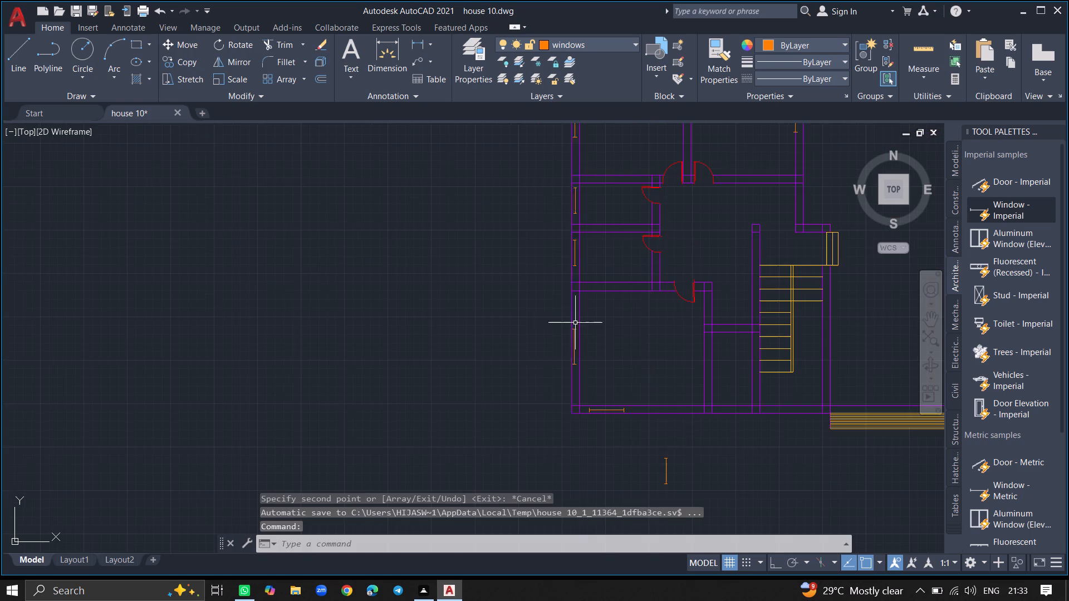
ctrl+scroll(557, 321, down, 3)
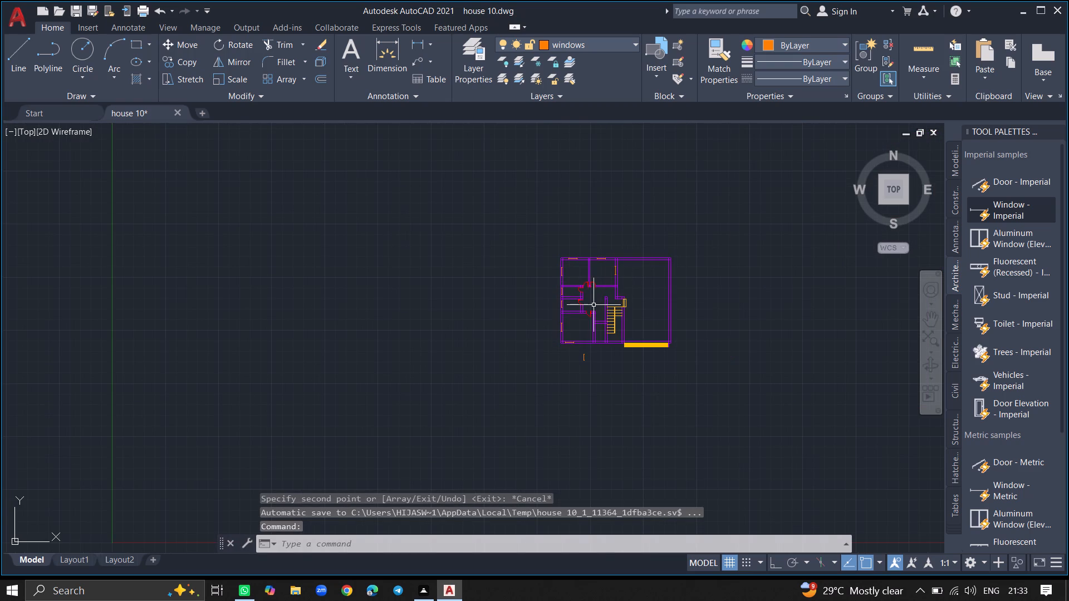
ctrl+scroll(594, 305, up, 2)
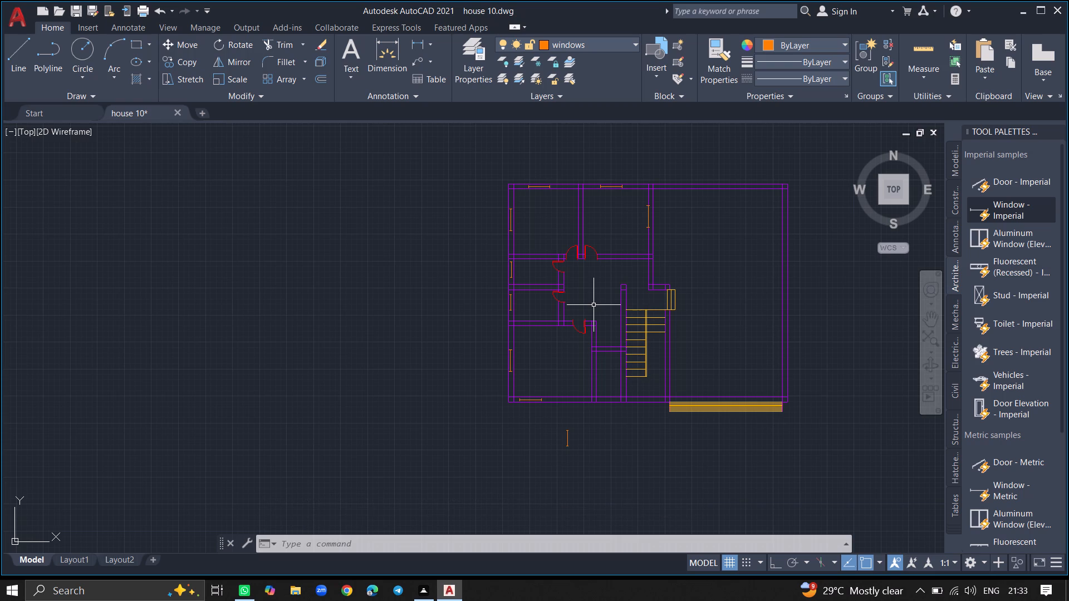
click(567, 441)
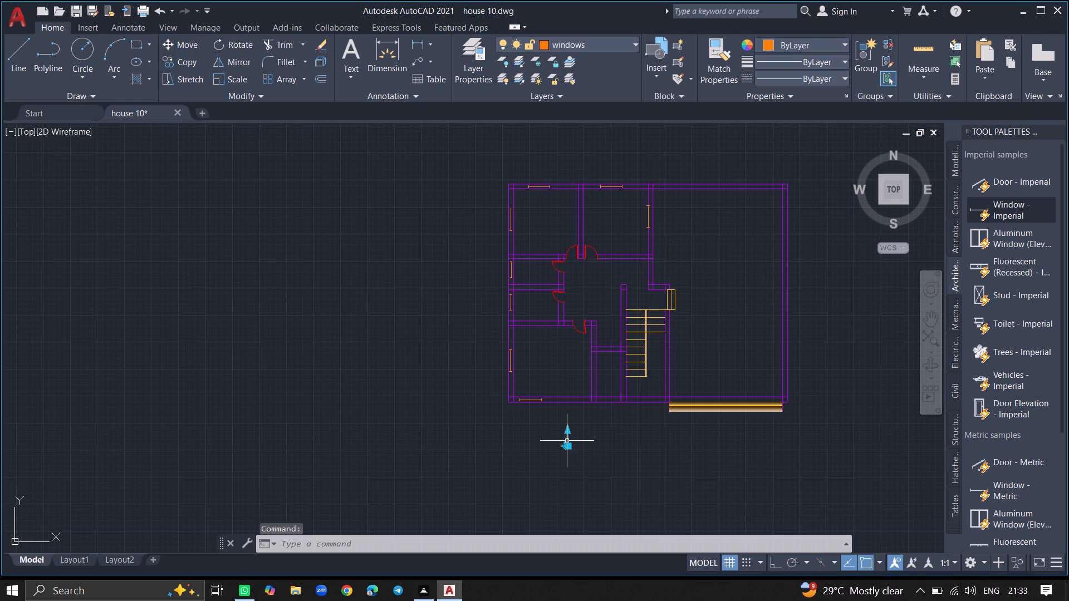
text(rotate)
key(Return)
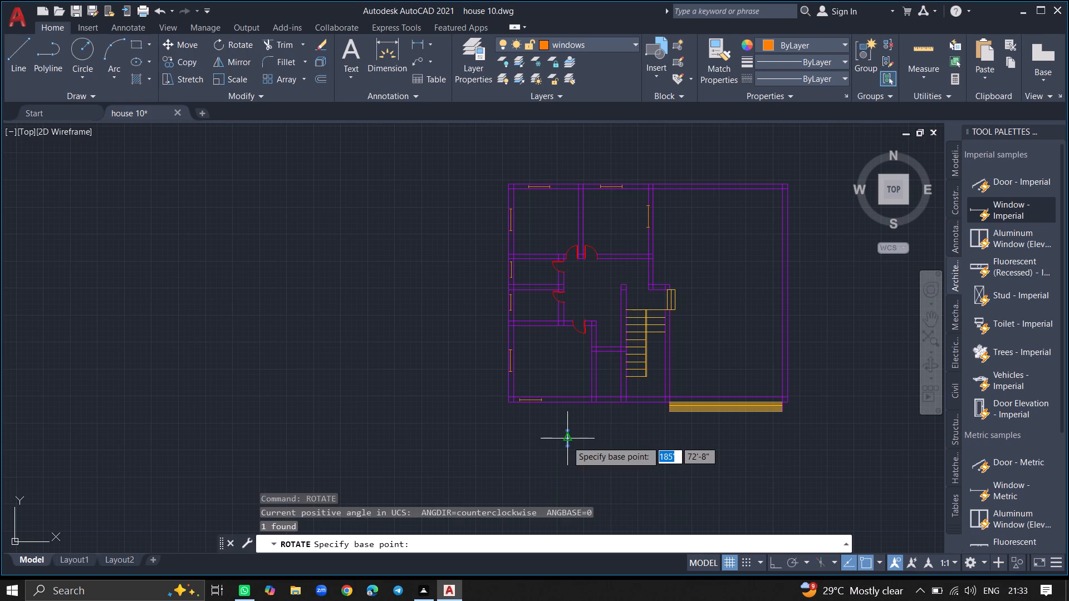
ctrl+scroll(567, 441, up, 3)
click(567, 441)
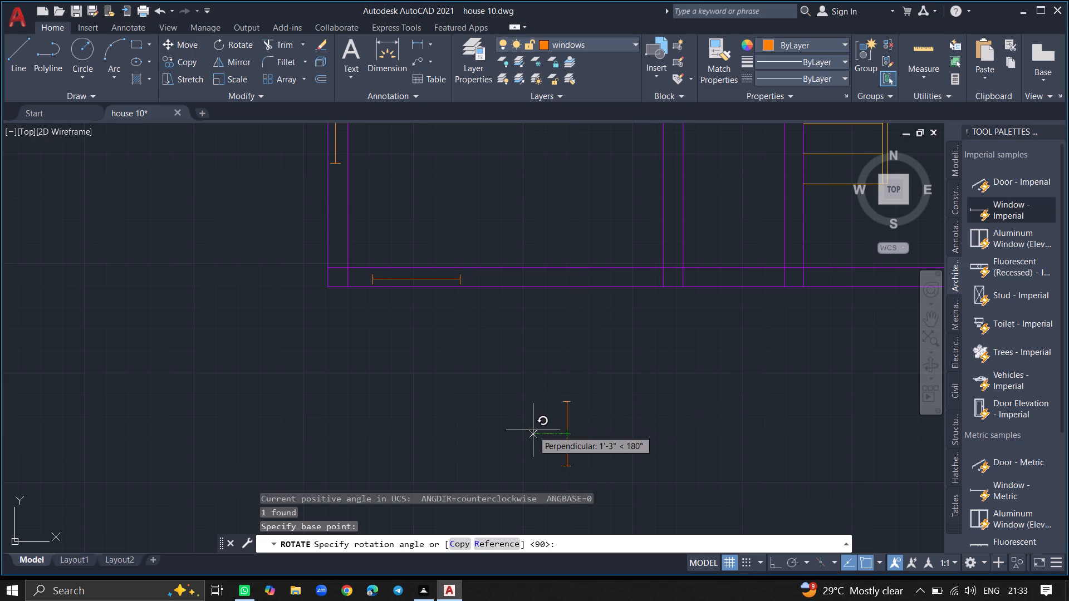
key(F8)
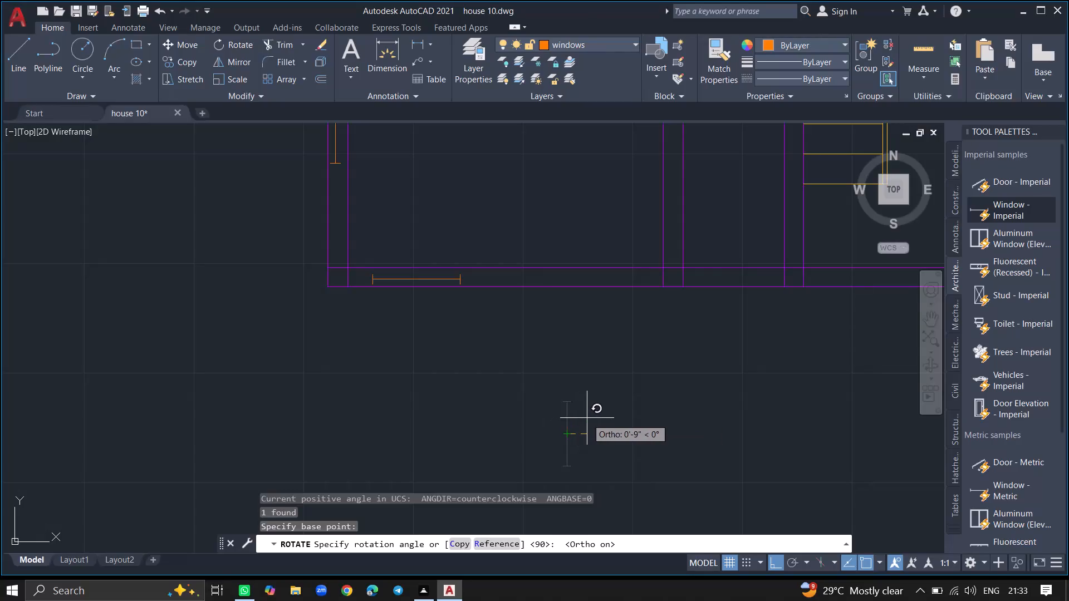
click(550, 372)
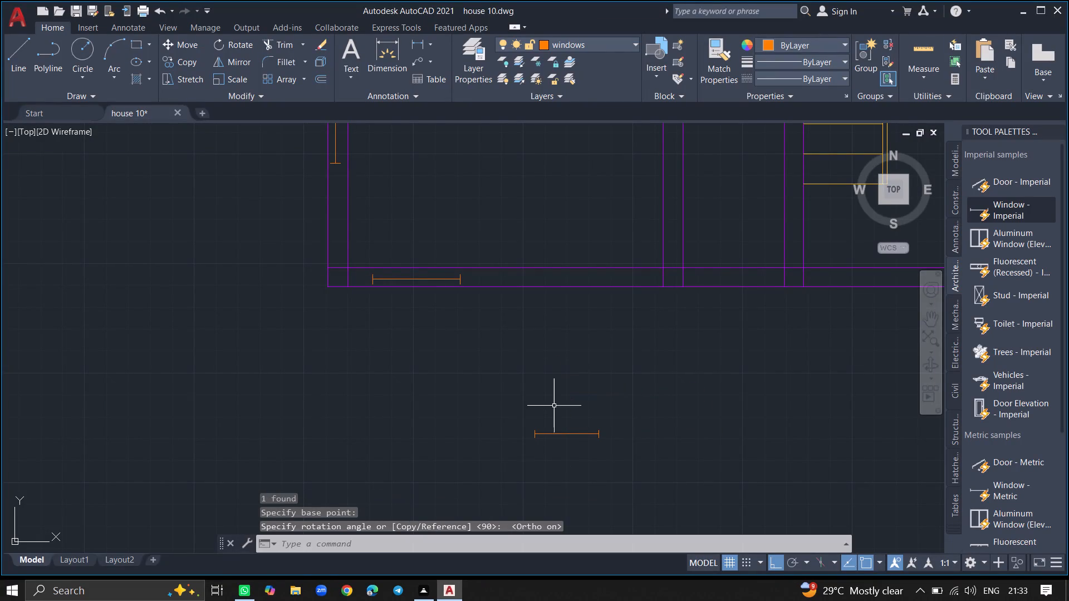
Move the rotated short window about 8'-7" northeast into the south wall of the small room between the southwest room and the staircase.
click(560, 433)
text(move)
key(Return)
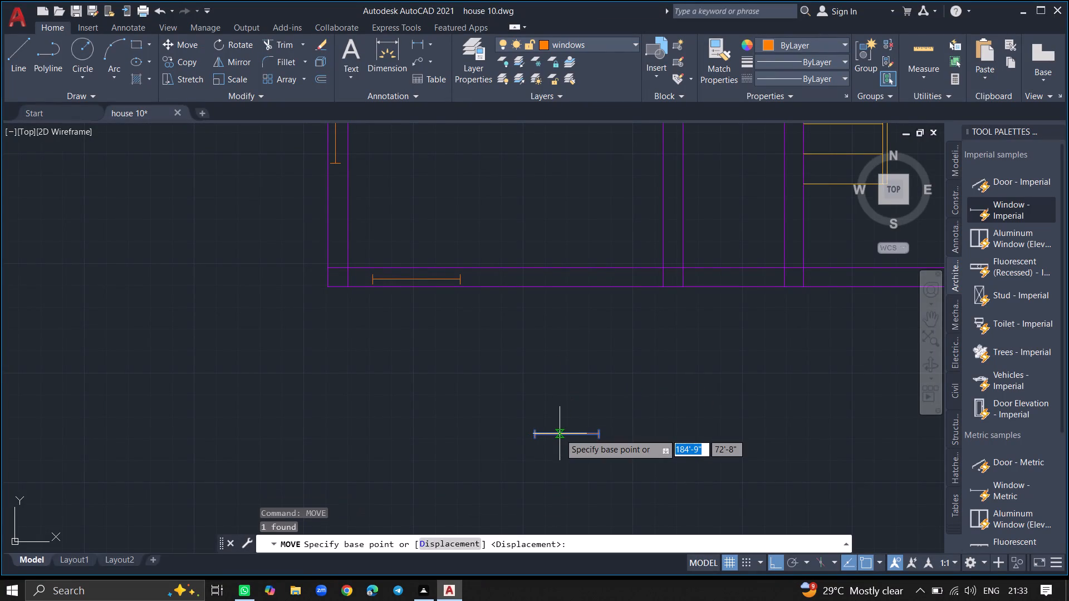
click(560, 433)
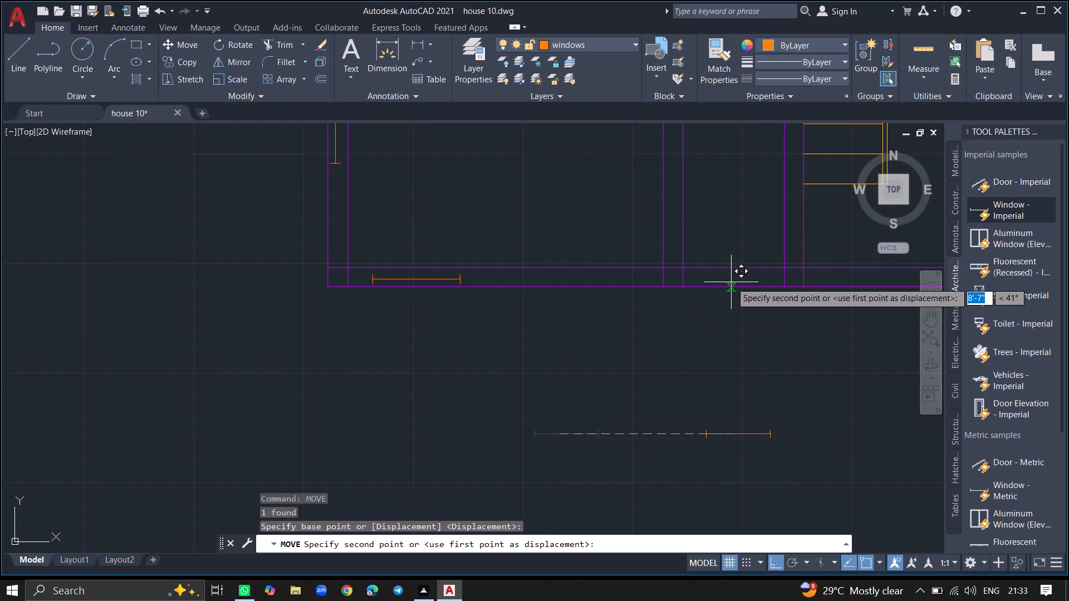
key(F8)
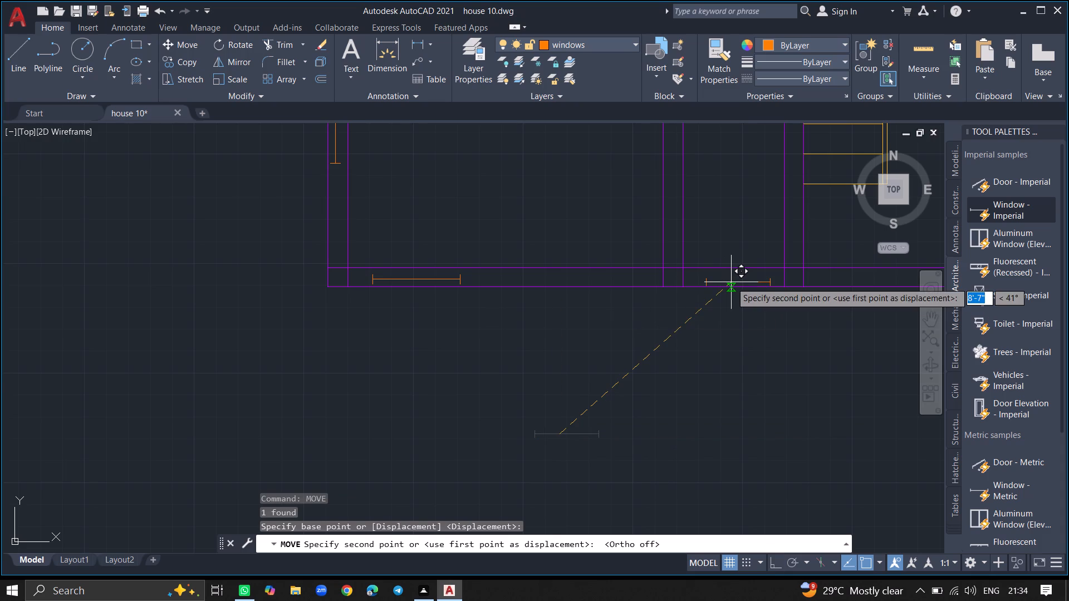
ctrl+scroll(731, 282, up, 2)
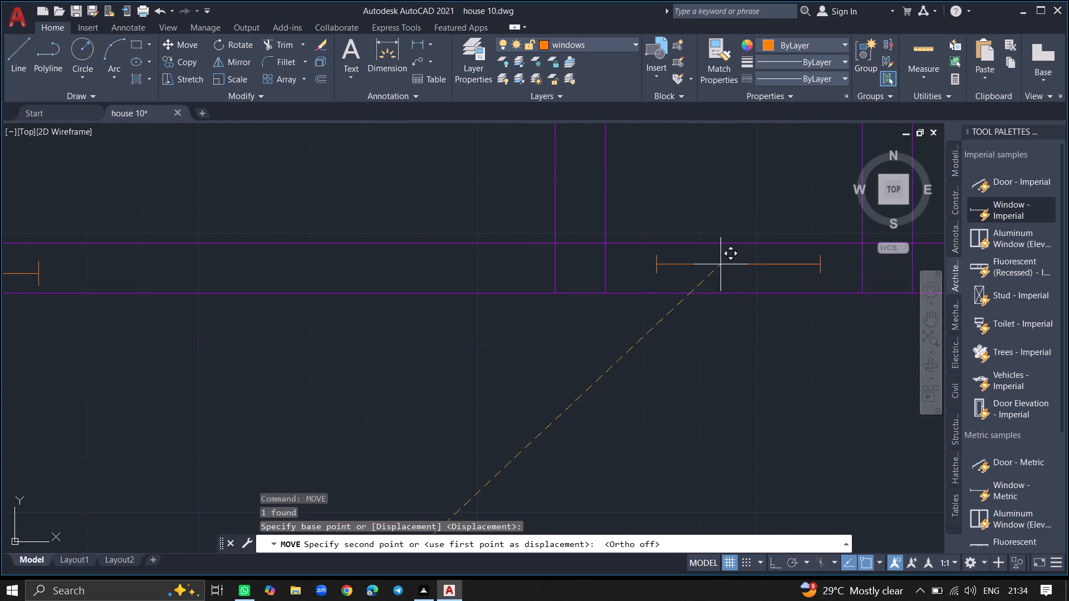
click(720, 264)
Copy the northwest room's door about 11'-3" southeast into the gap just north of the staircase, and finish copying.
ctrl+scroll(701, 314, down, 2)
ctrl+scroll(695, 217, down, 7)
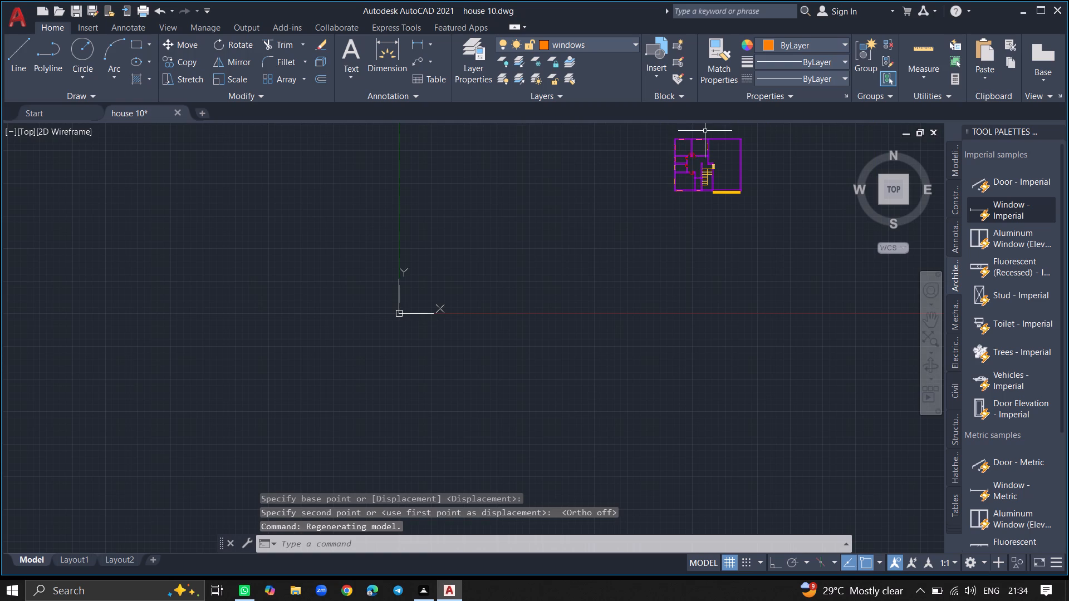
ctrl+scroll(705, 131, up, 4)
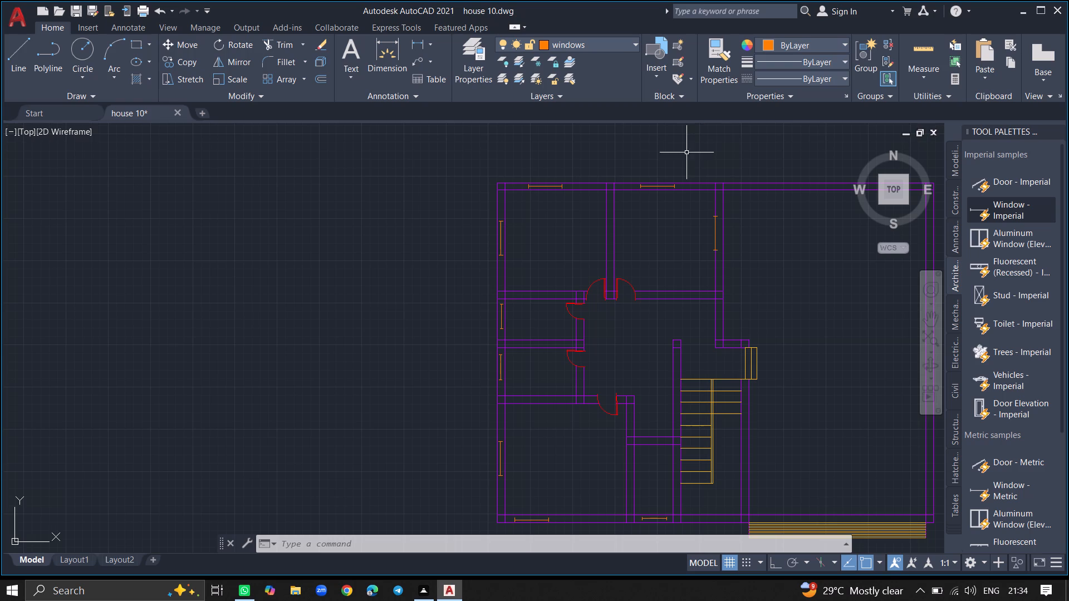
click(600, 278)
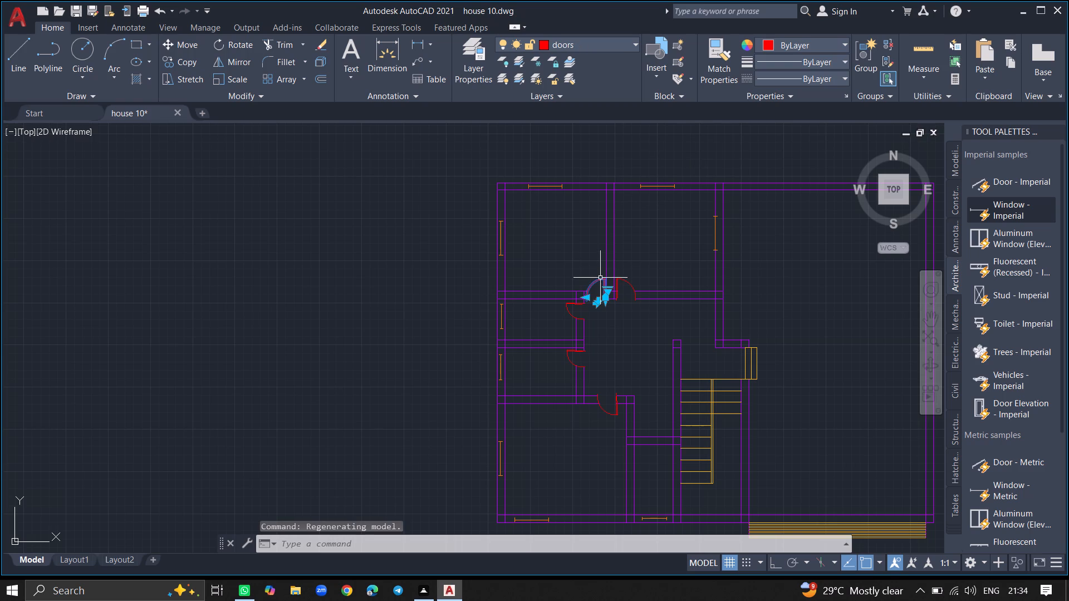
key(c)
text(op)
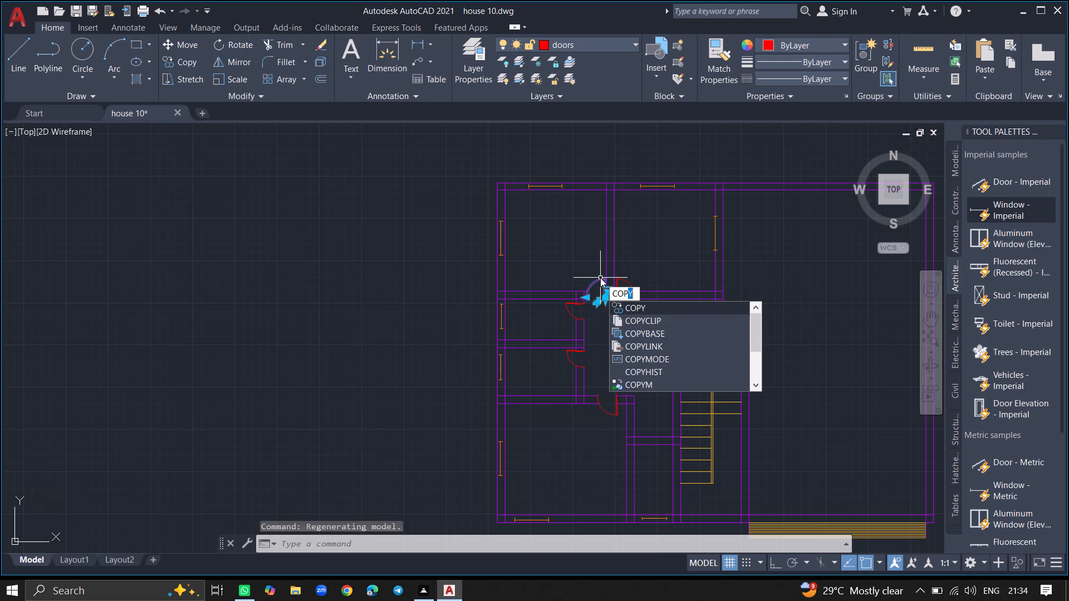
key(y)
key(Return)
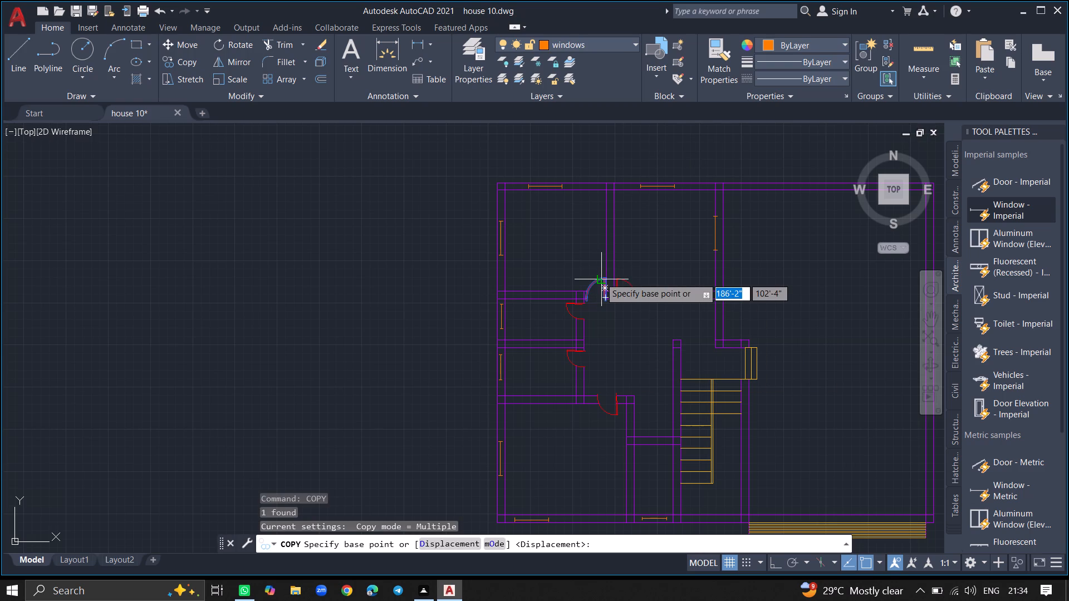
click(600, 278)
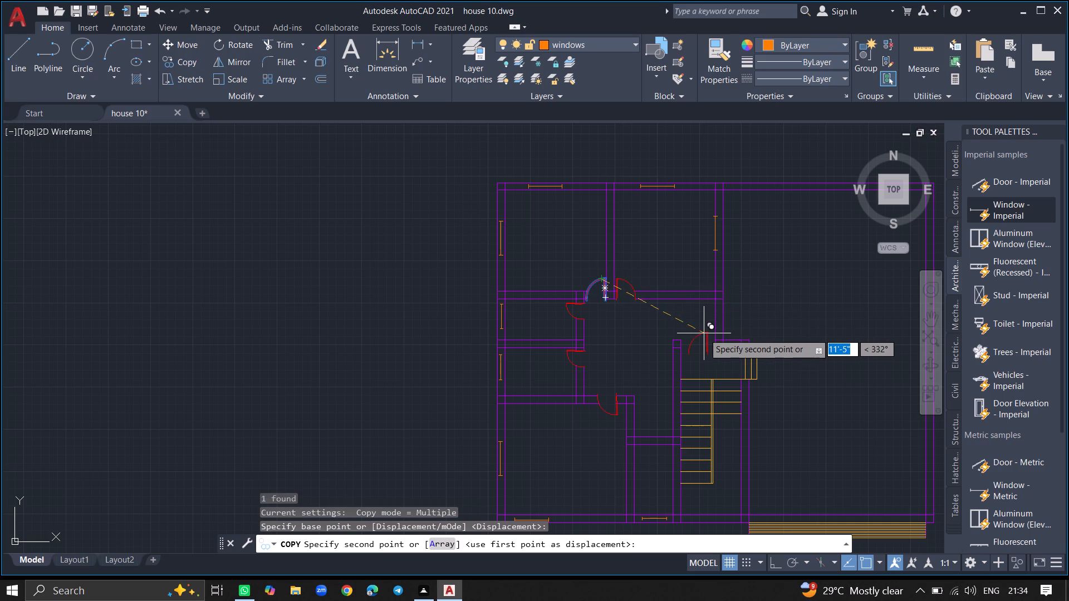
ctrl+scroll(704, 333, up, 3)
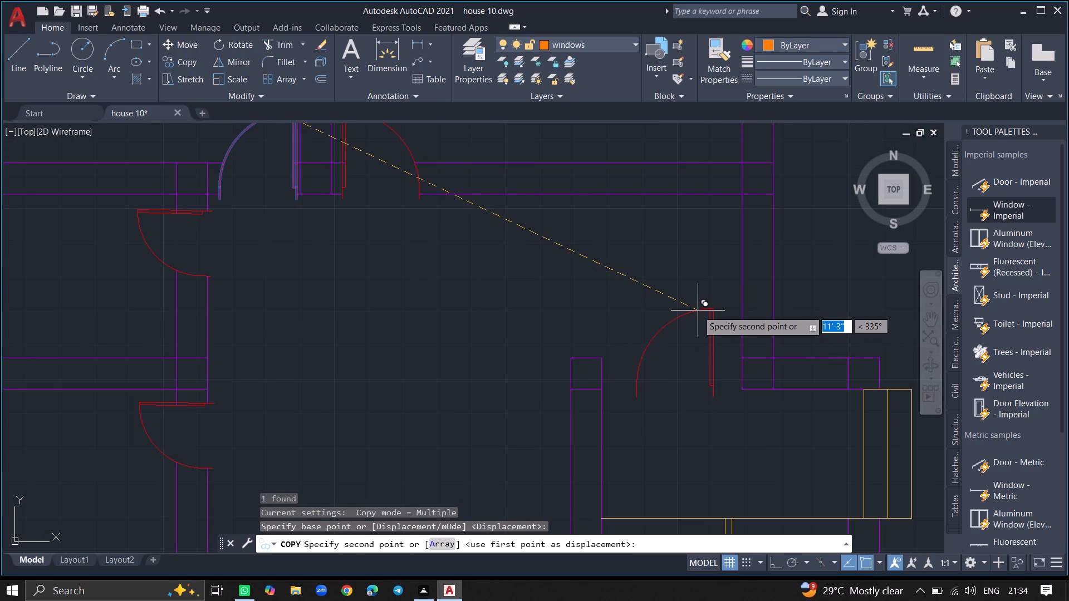
click(698, 311)
key(Escape)
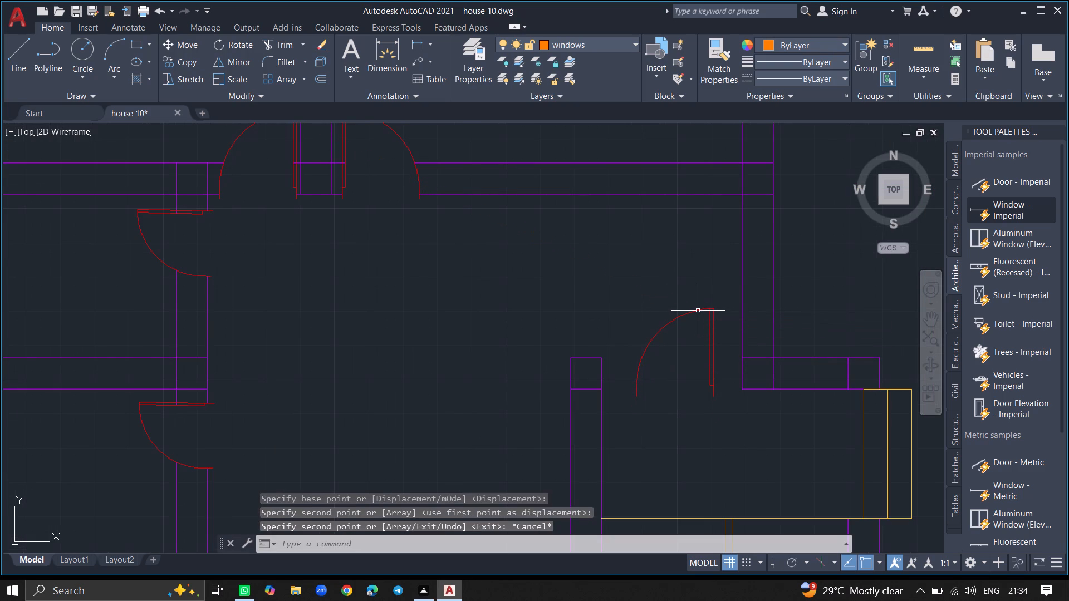
Extend the two wall lines on each side of the copied door north of the staircase to meet the door.
text(ex)
key(Return)
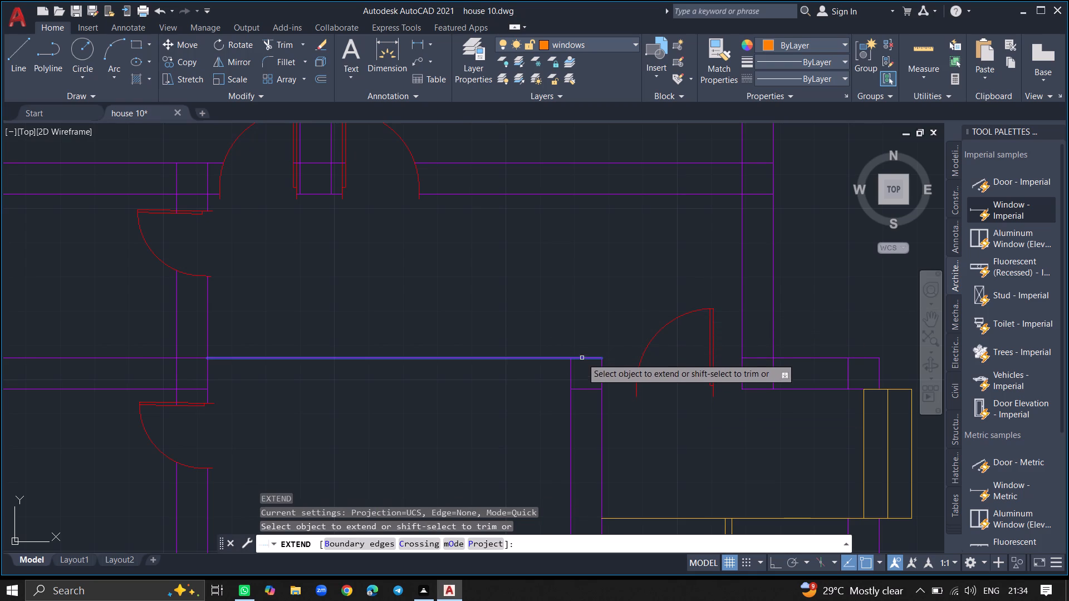
click(594, 359)
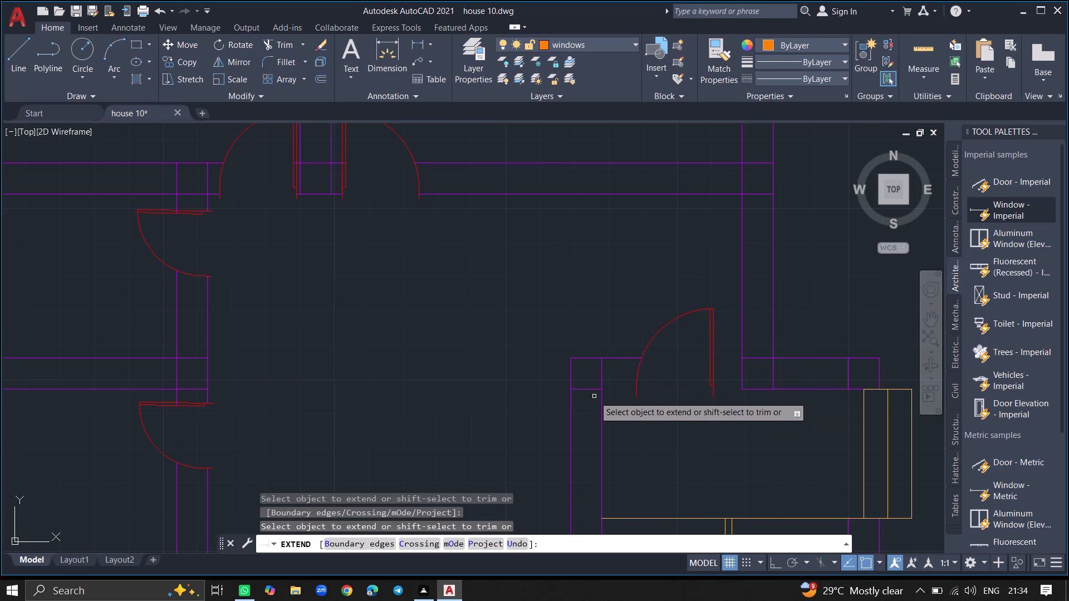
click(594, 389)
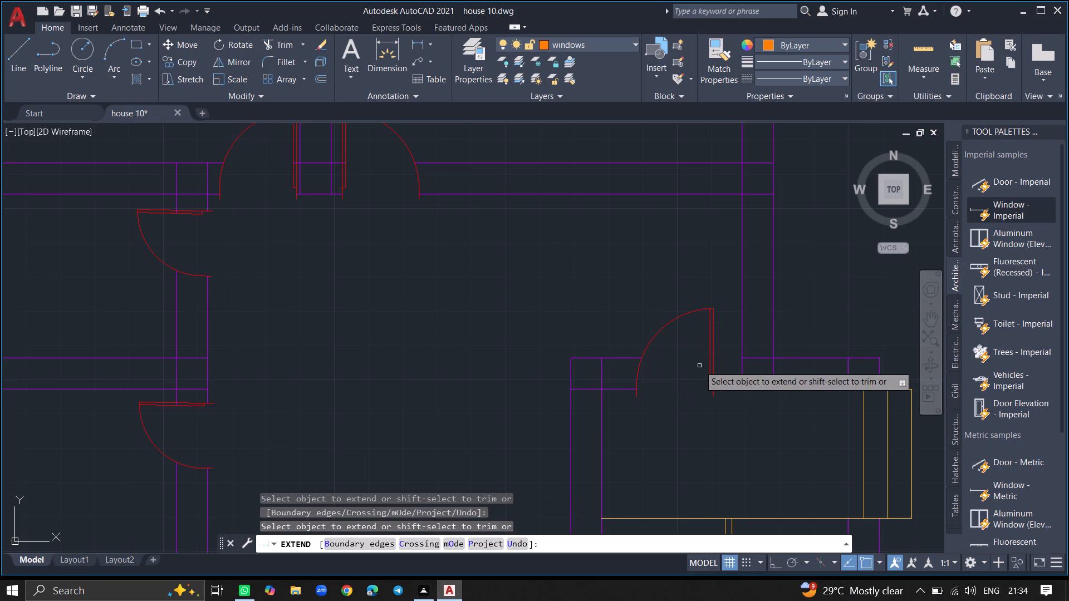
click(751, 357)
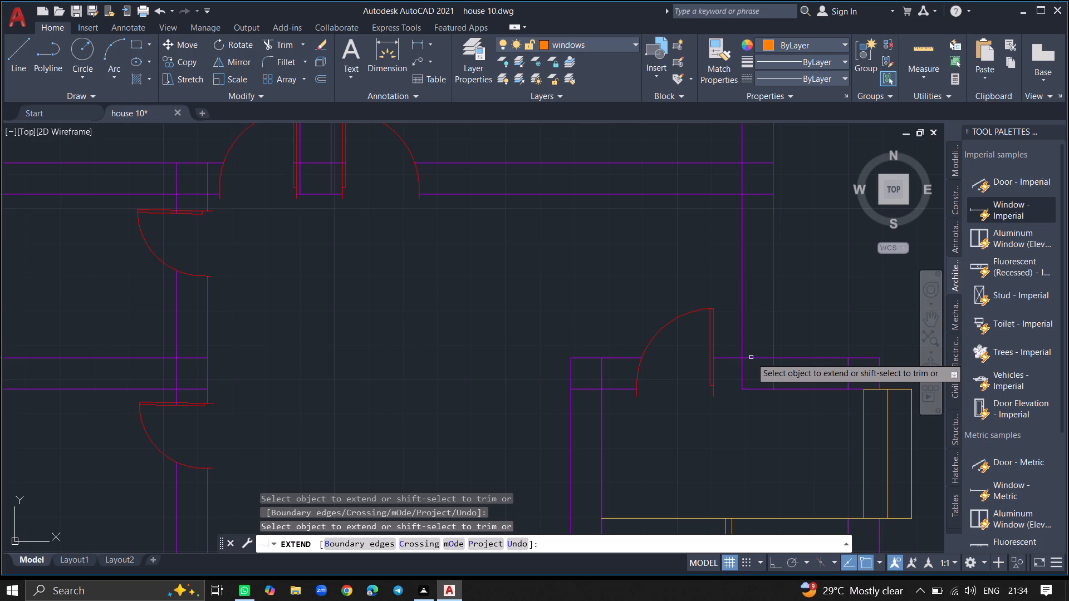
click(758, 390)
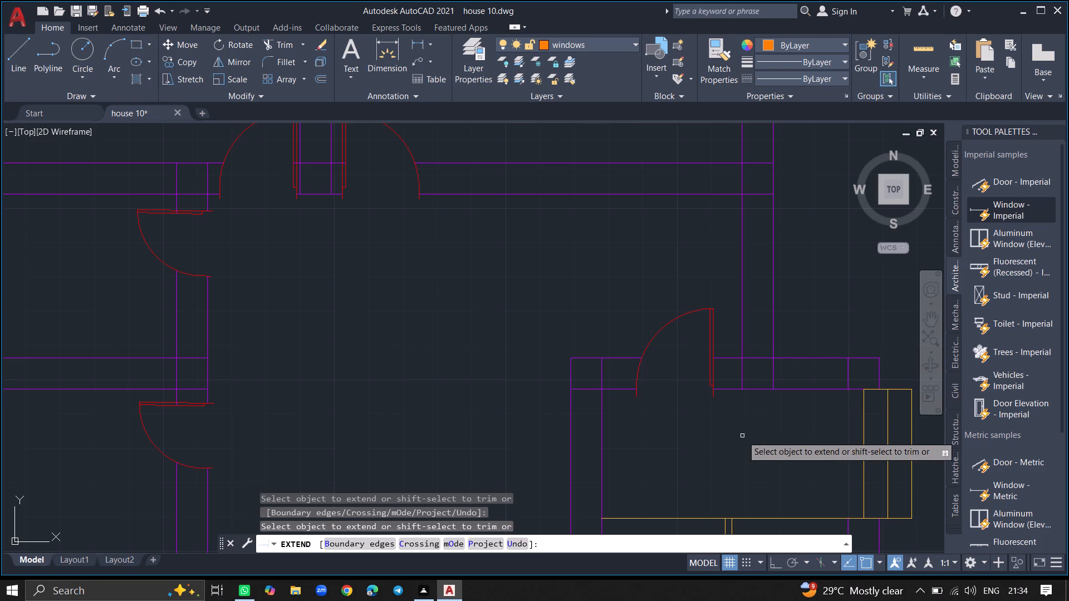
key(Return)
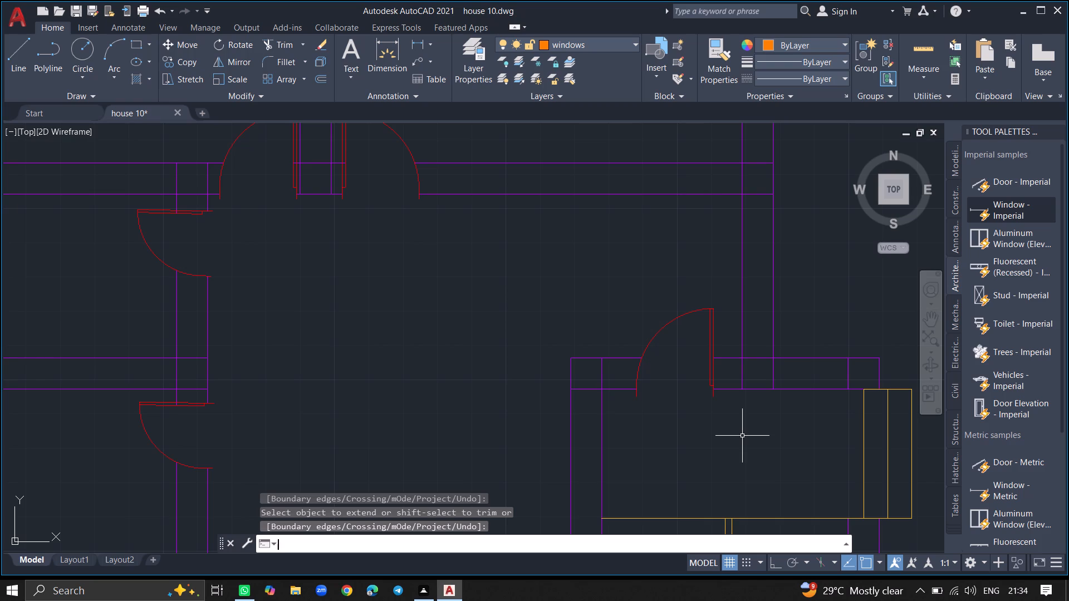
Move the window at the east wall of the room beside the northwest room about 6" northeast, centring it in the wall thickness.
ctrl+scroll(742, 436, down, 7)
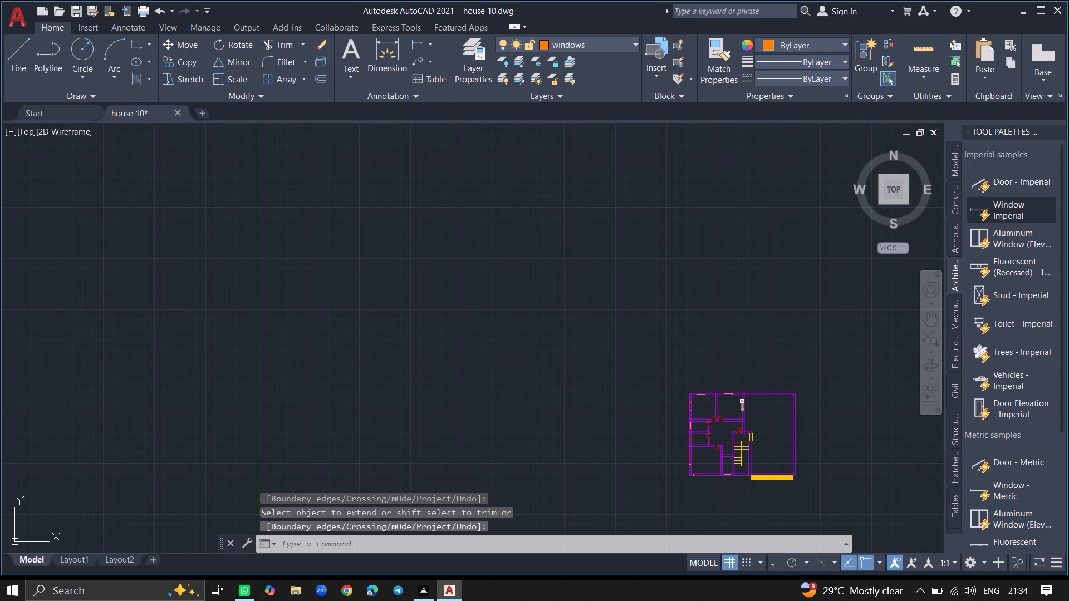
ctrl+scroll(742, 401, up, 4)
ctrl+scroll(697, 444, down, 2)
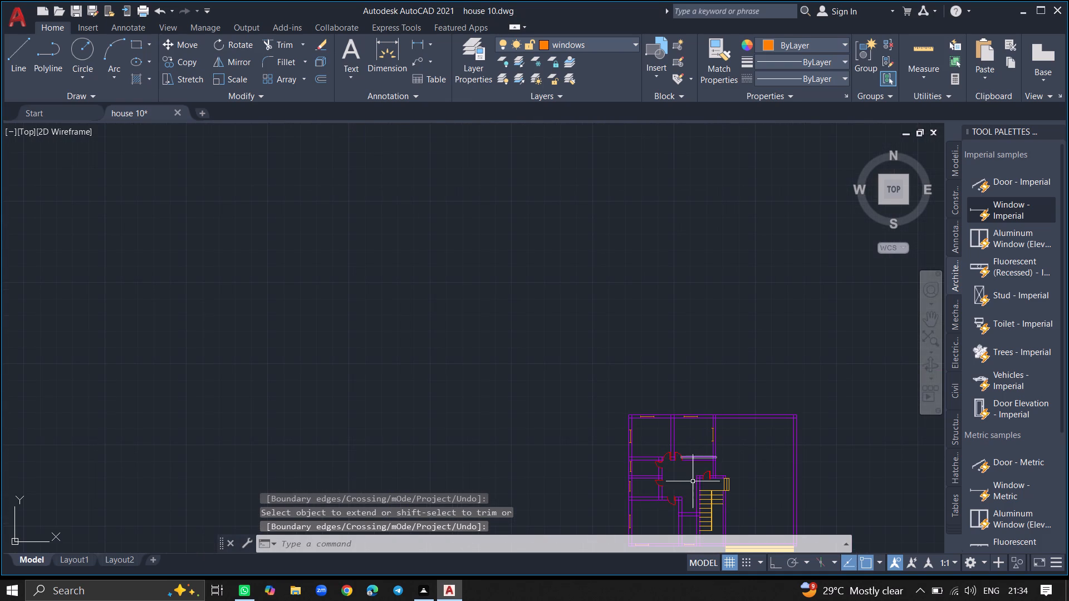
ctrl+scroll(689, 495, down, 1)
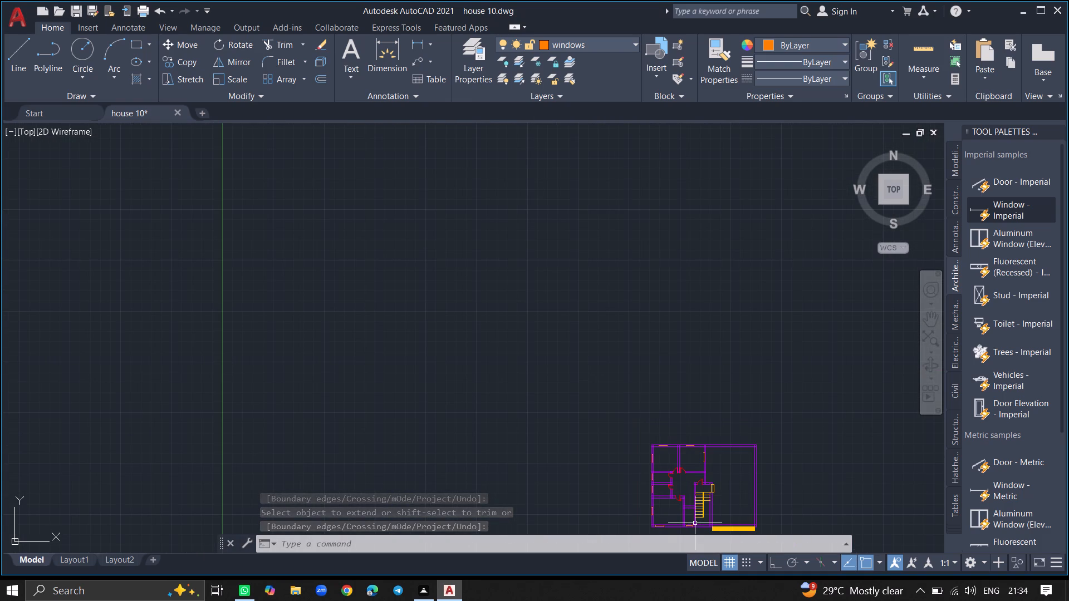
ctrl+scroll(695, 524, up, 3)
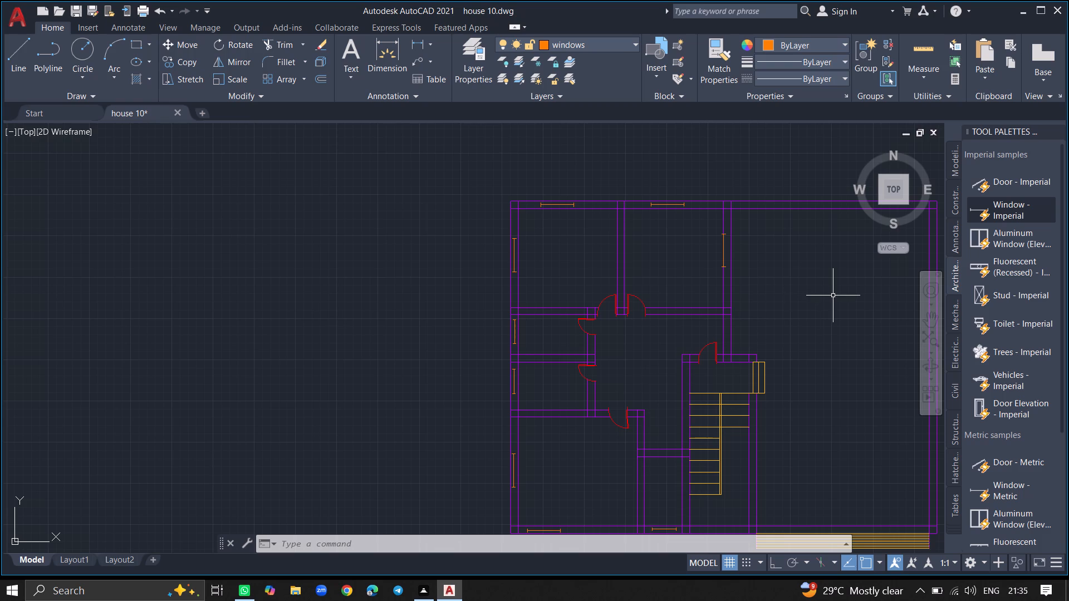
ctrl+scroll(719, 257, up, 3)
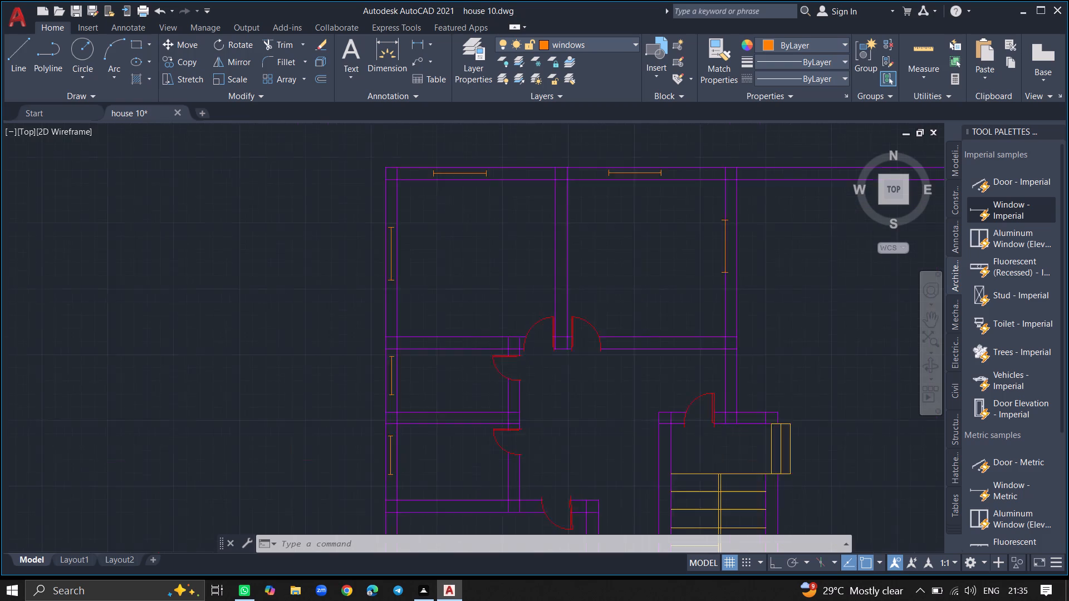
ctrl+scroll(719, 257, up, 1)
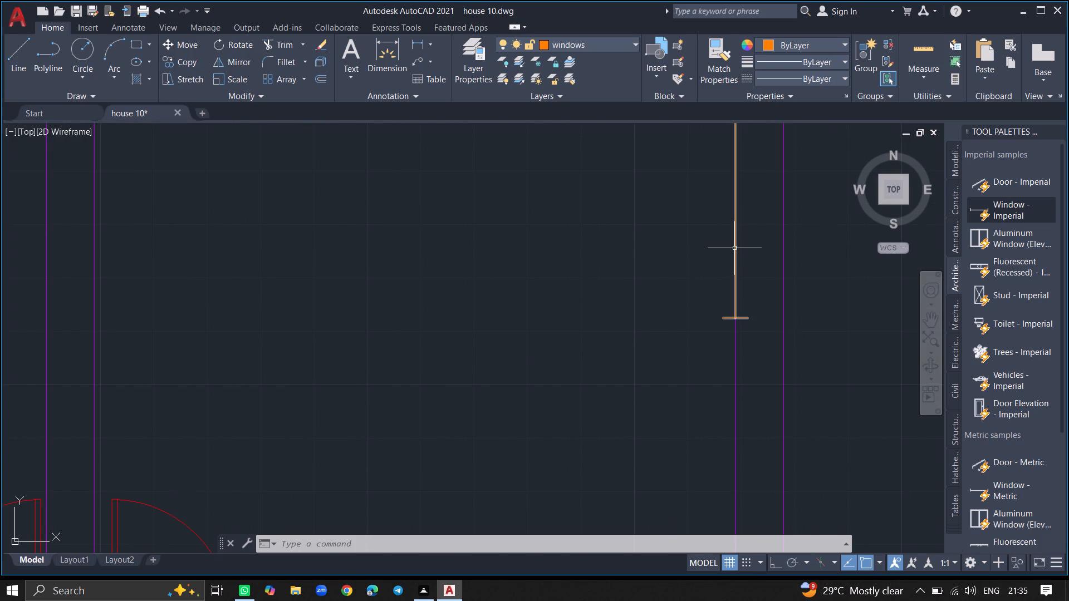
click(734, 248)
text(move)
key(Return)
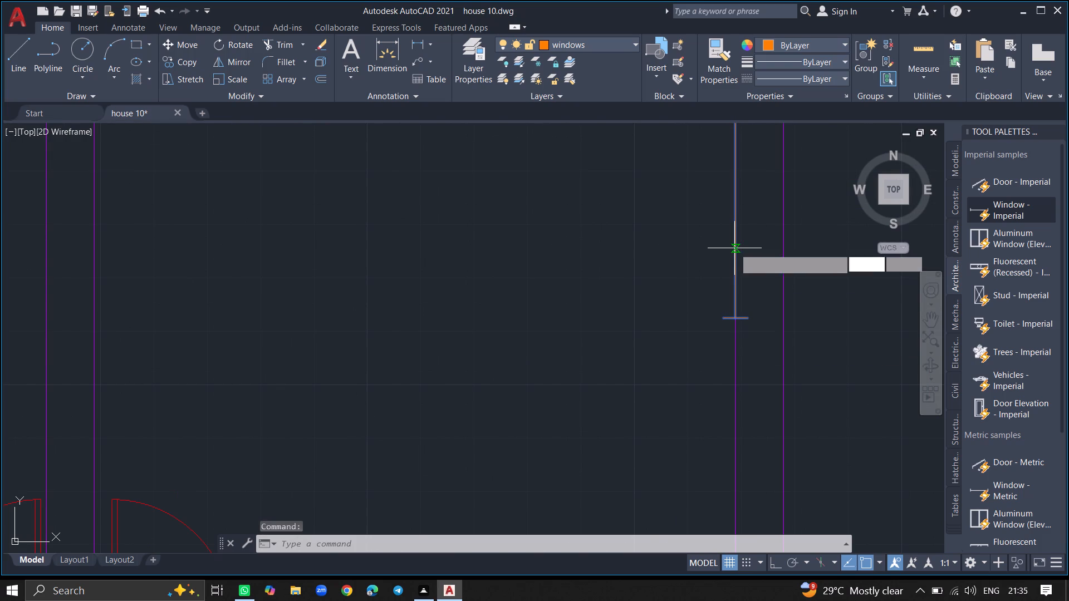
click(734, 248)
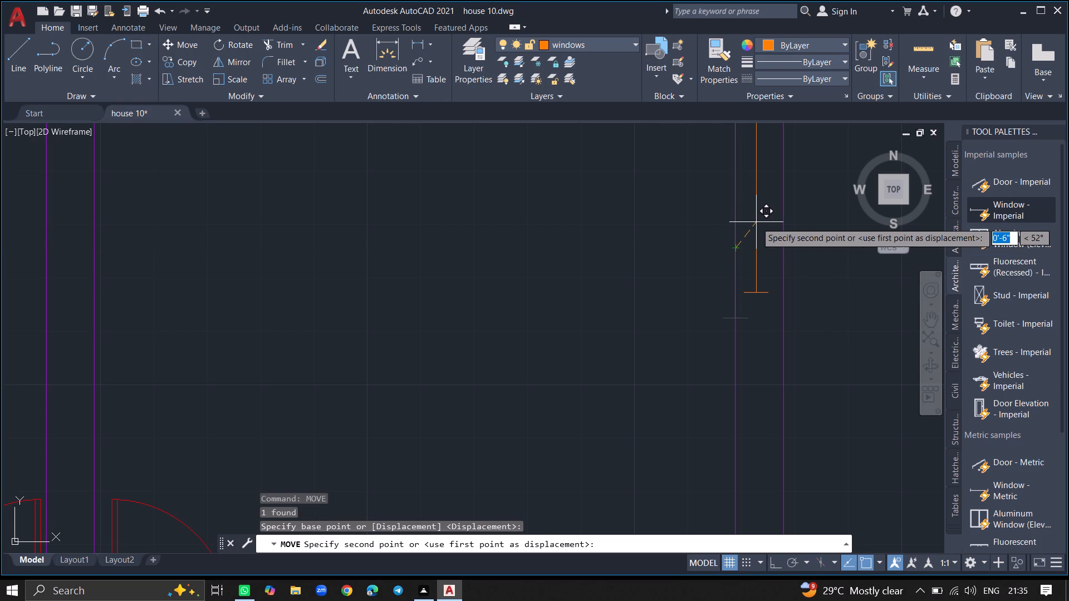
click(756, 222)
ctrl+scroll(803, 238, down, 2)
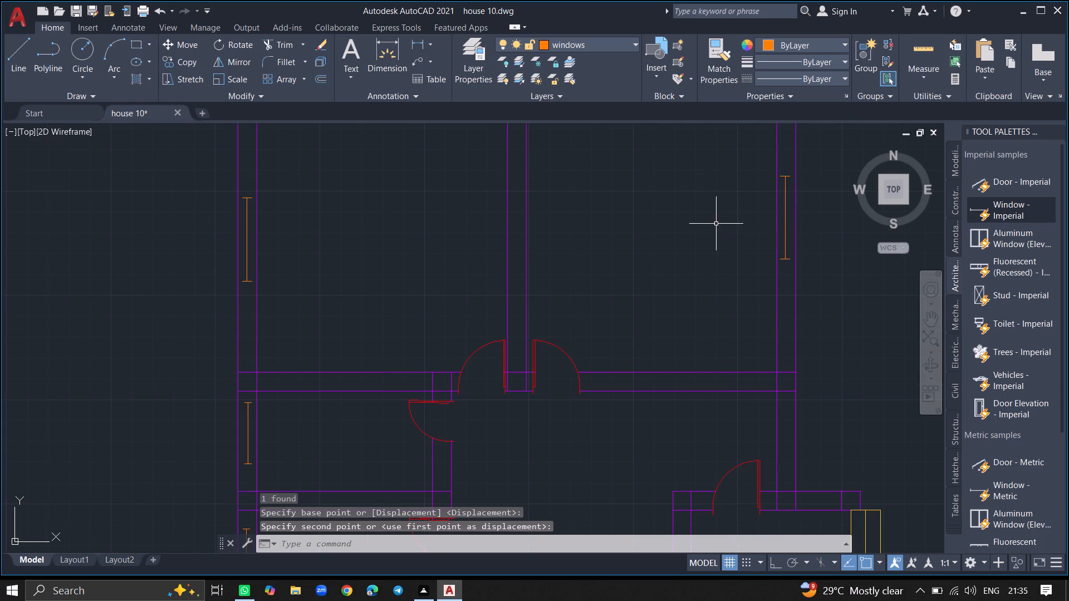
ctrl+scroll(716, 224, down, 4)
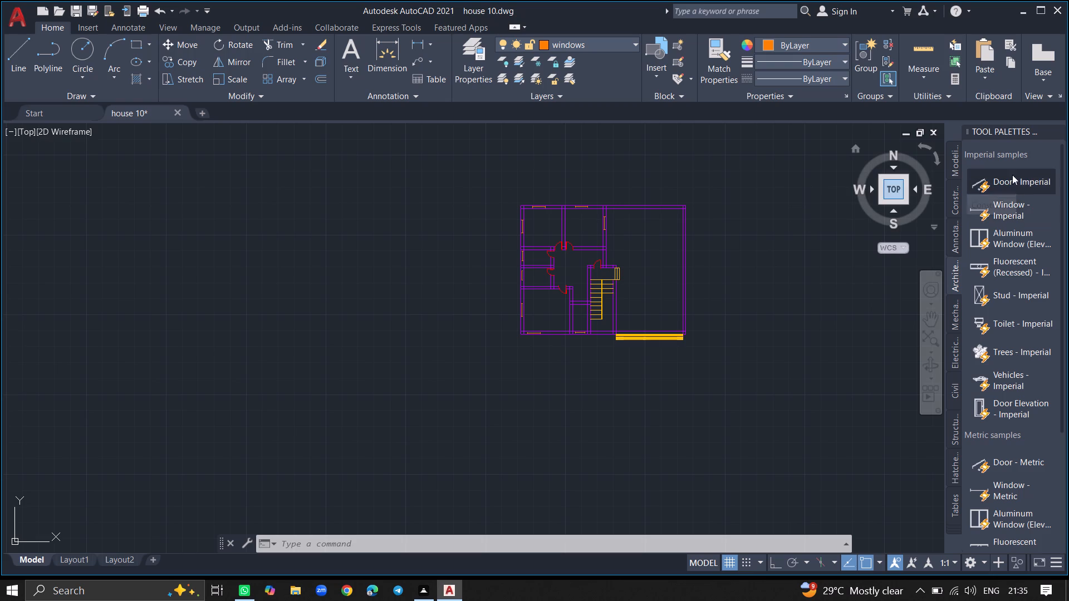
Close the Tool Palettes.
click(1056, 130)
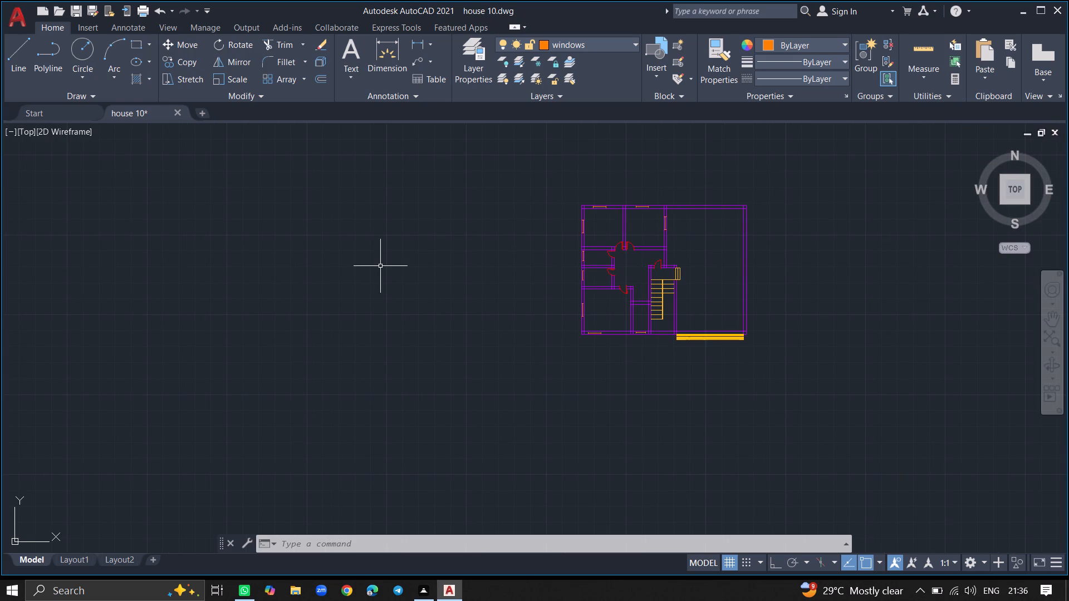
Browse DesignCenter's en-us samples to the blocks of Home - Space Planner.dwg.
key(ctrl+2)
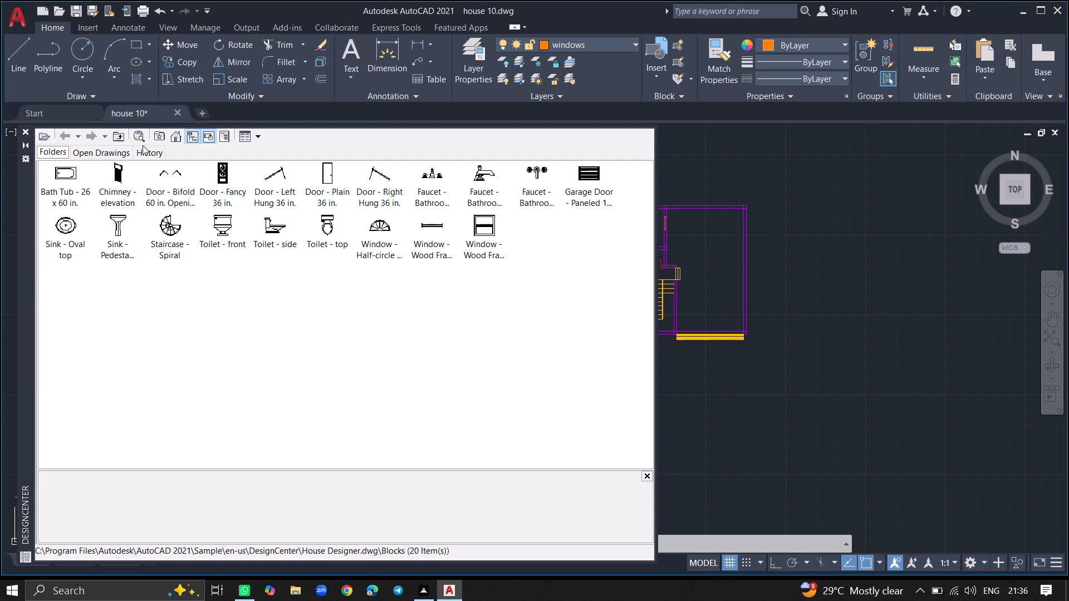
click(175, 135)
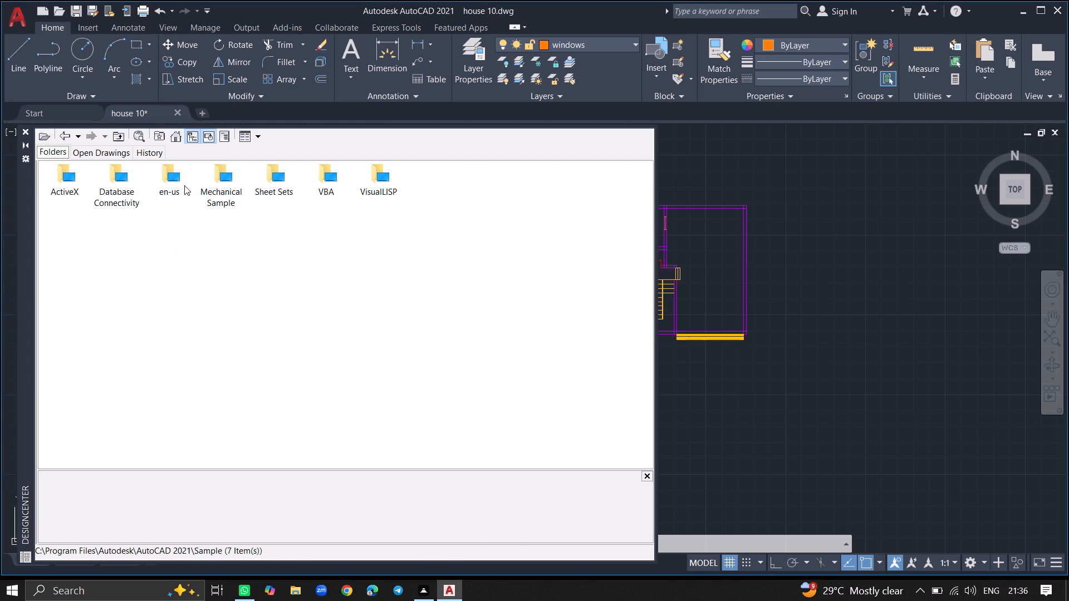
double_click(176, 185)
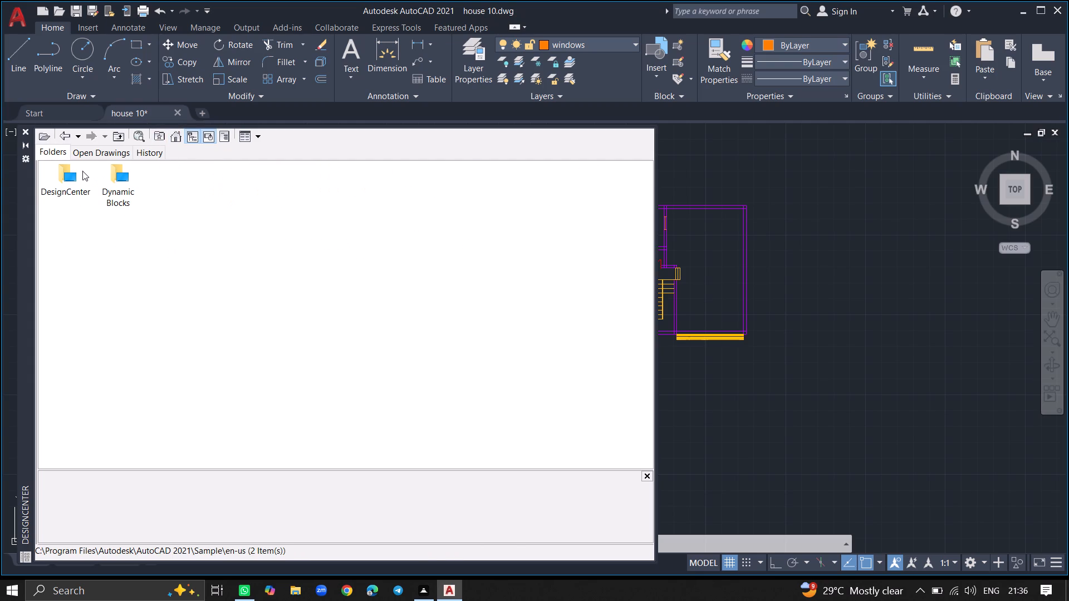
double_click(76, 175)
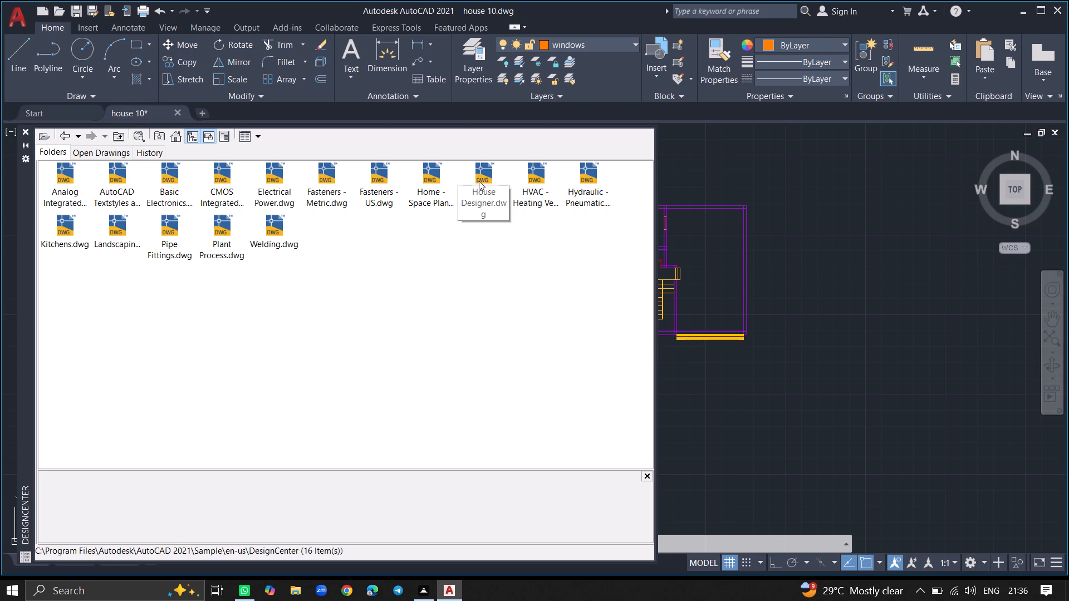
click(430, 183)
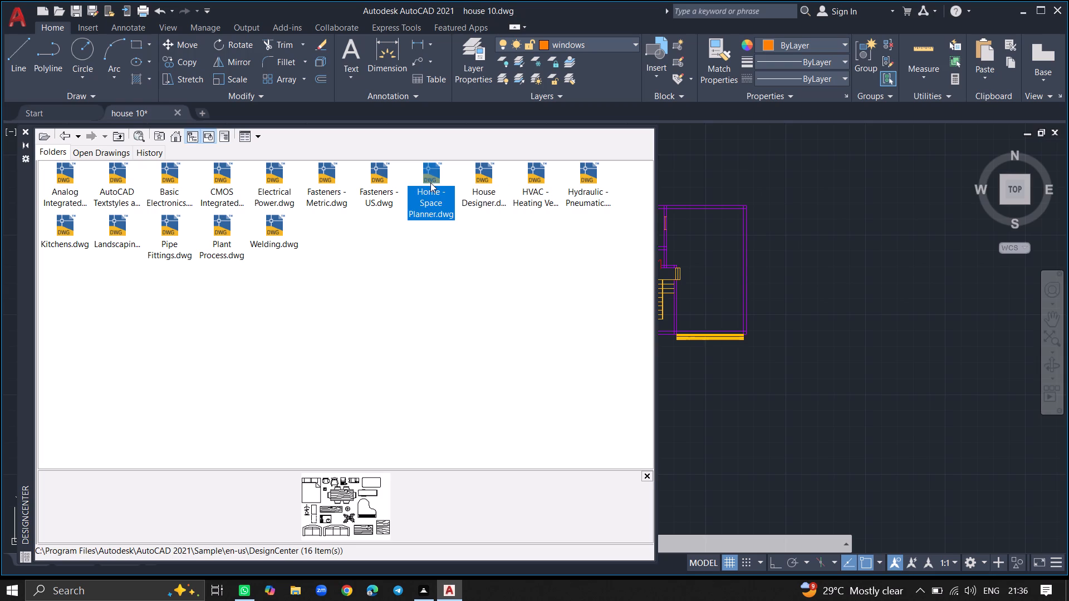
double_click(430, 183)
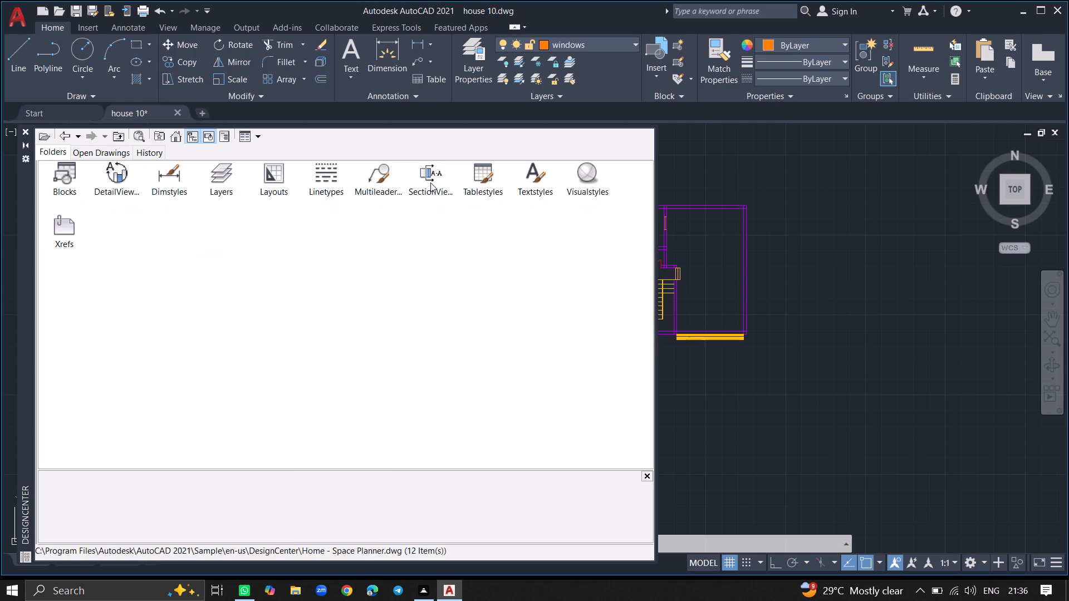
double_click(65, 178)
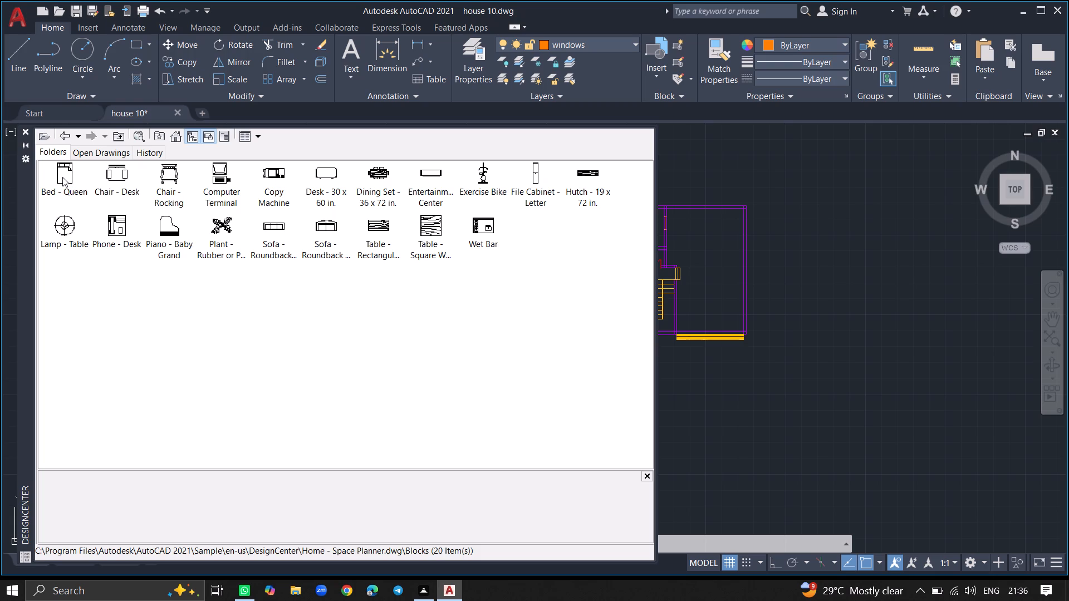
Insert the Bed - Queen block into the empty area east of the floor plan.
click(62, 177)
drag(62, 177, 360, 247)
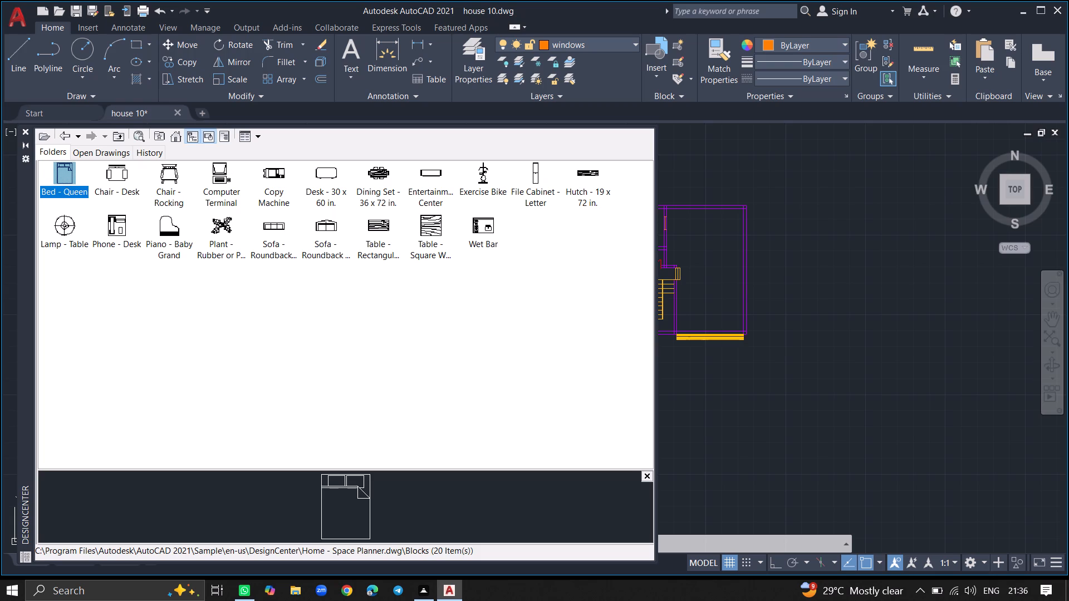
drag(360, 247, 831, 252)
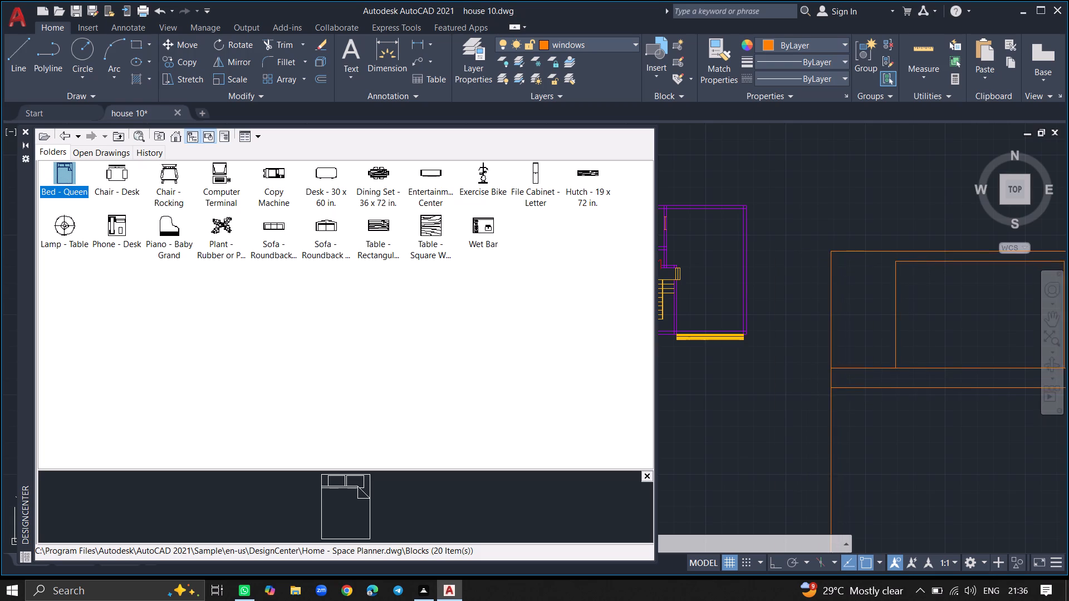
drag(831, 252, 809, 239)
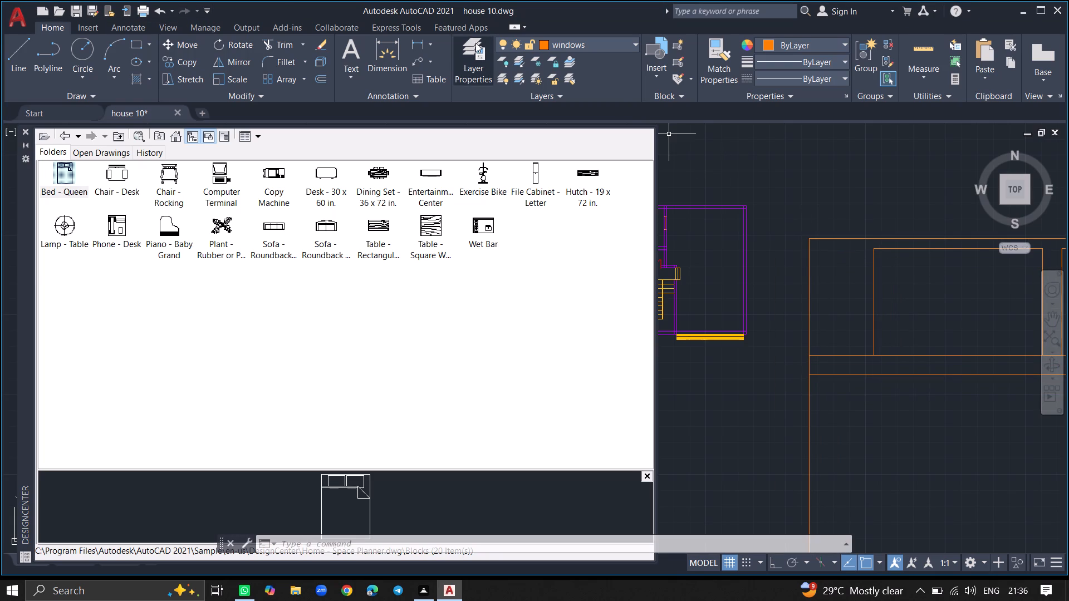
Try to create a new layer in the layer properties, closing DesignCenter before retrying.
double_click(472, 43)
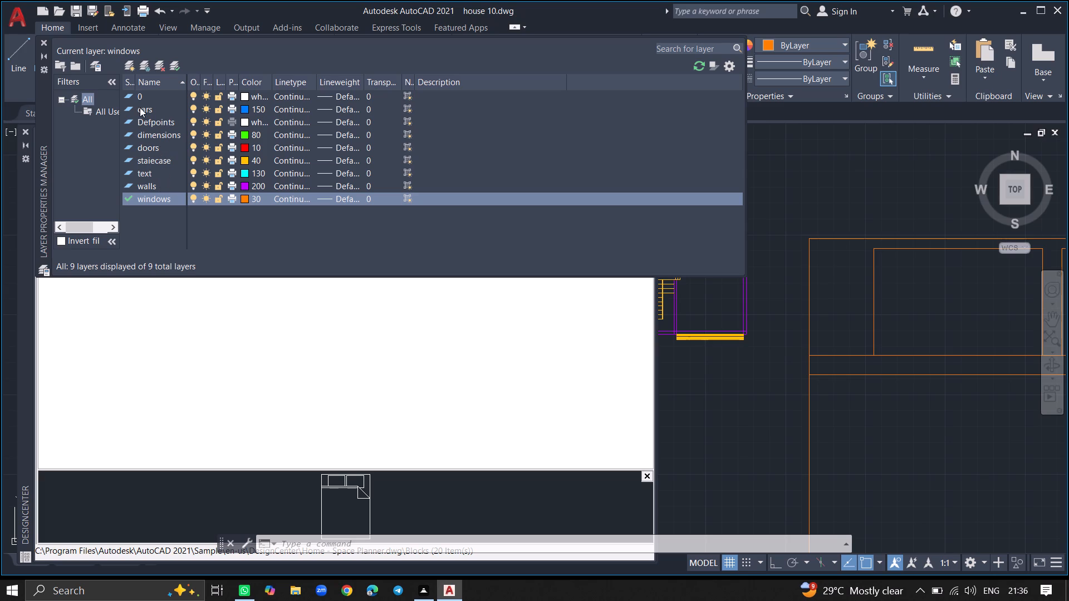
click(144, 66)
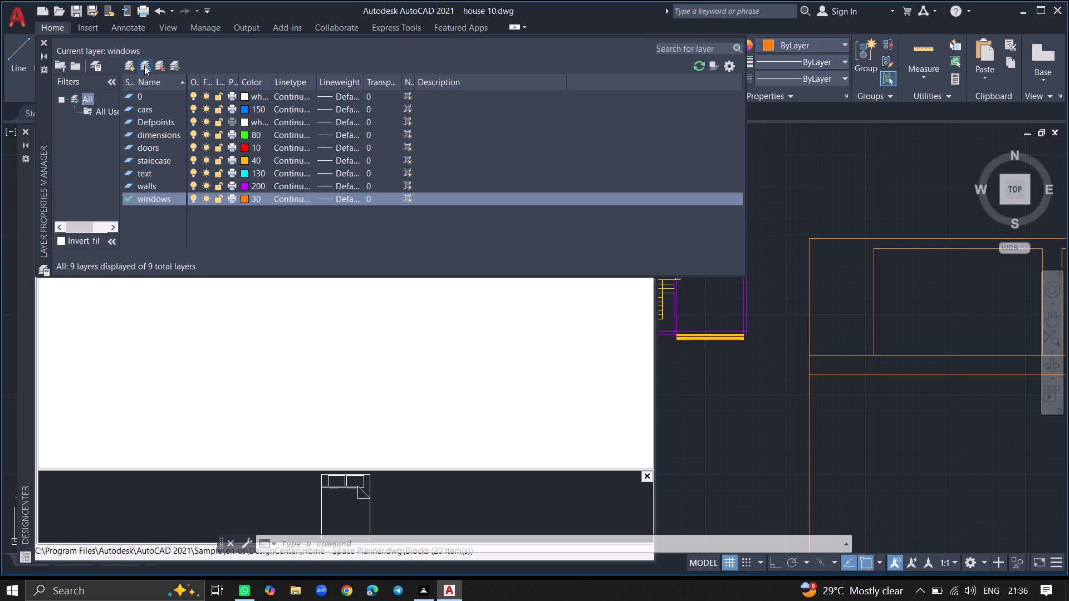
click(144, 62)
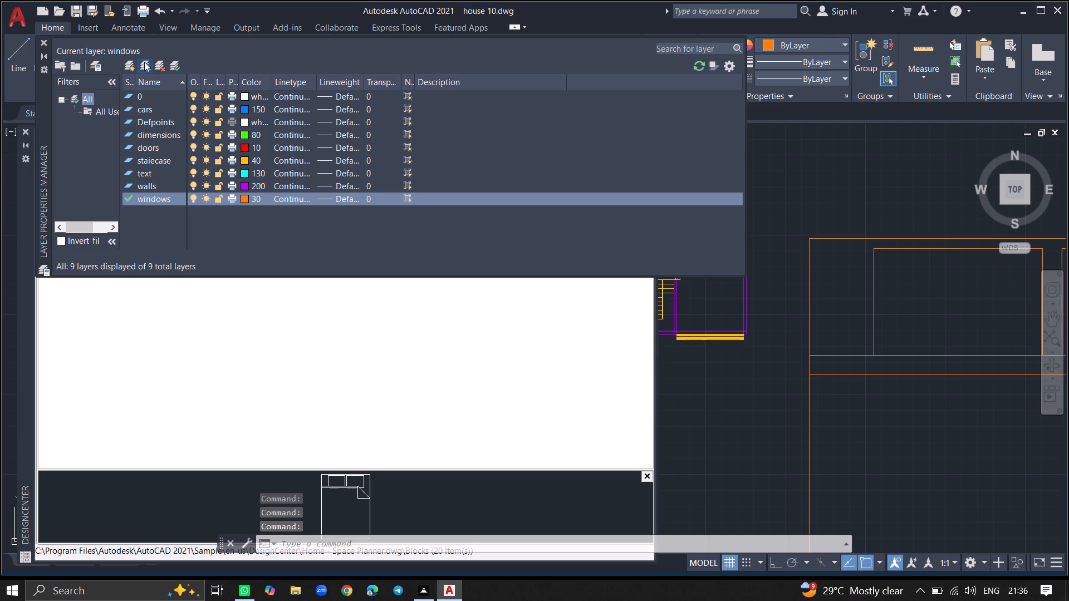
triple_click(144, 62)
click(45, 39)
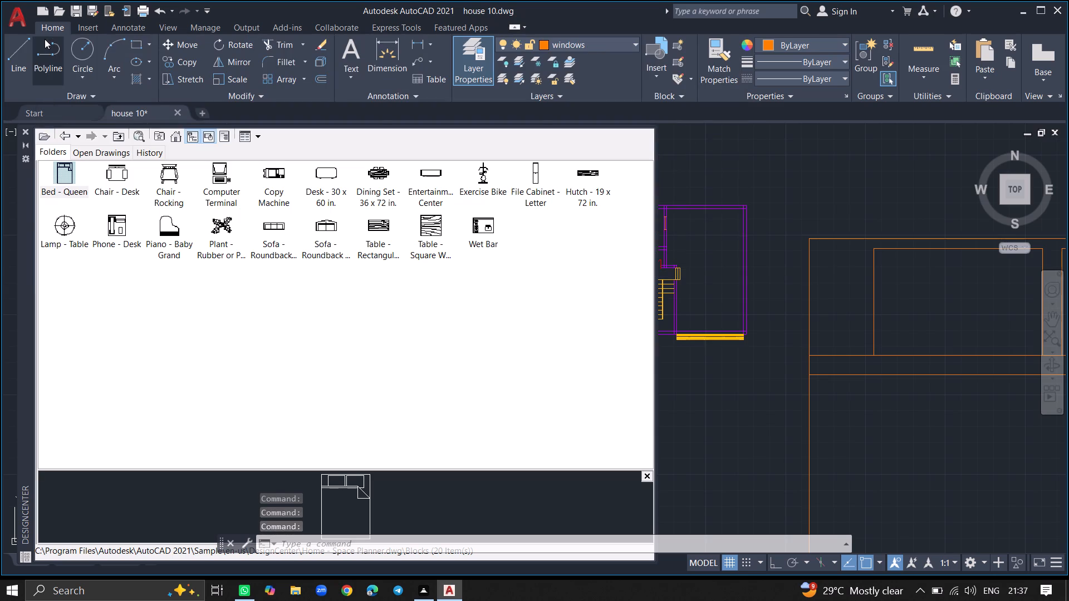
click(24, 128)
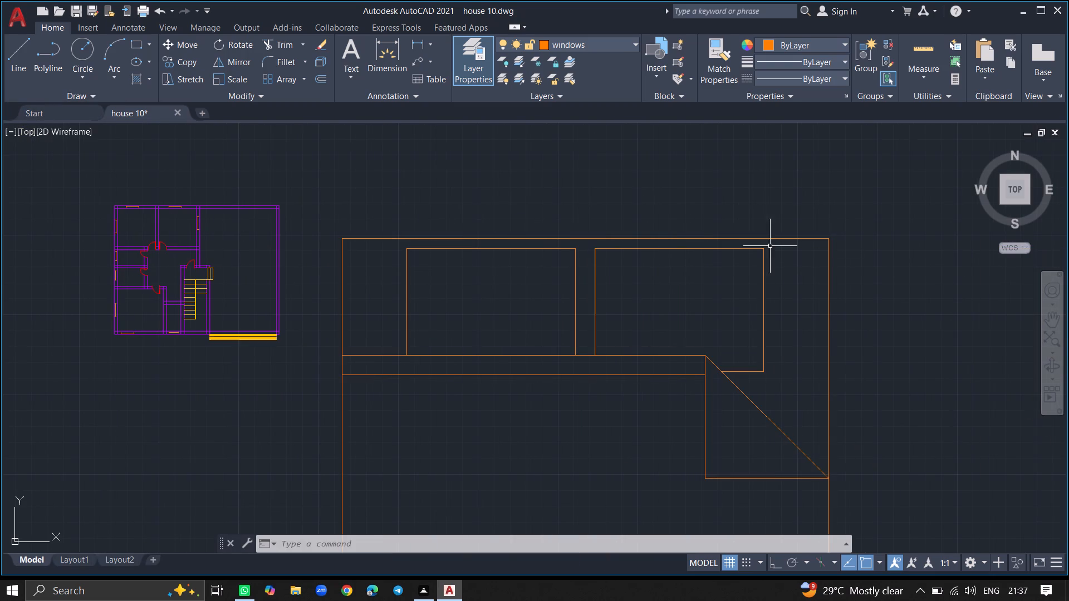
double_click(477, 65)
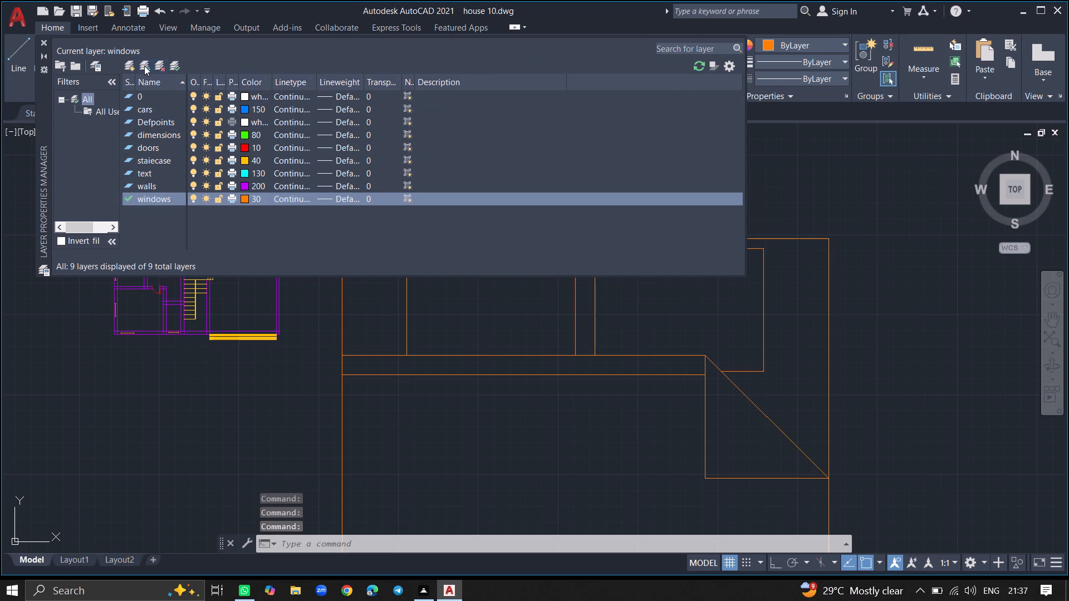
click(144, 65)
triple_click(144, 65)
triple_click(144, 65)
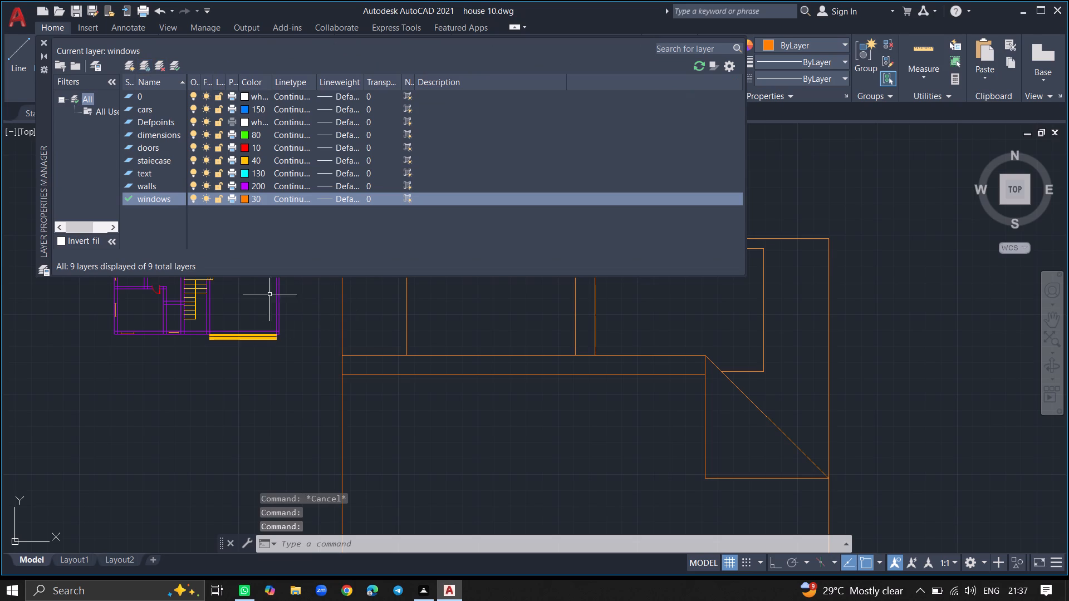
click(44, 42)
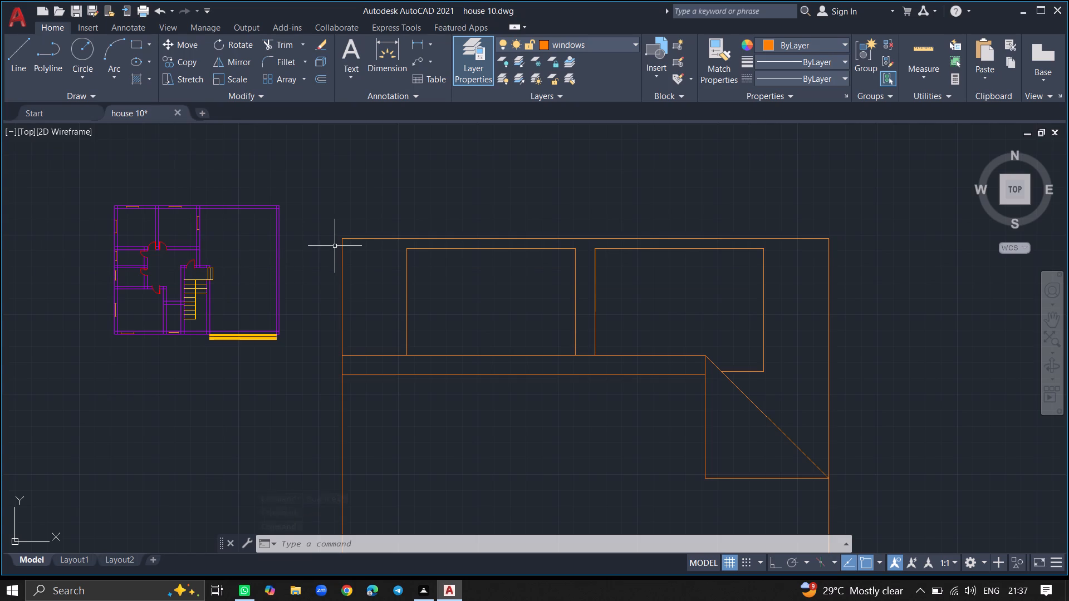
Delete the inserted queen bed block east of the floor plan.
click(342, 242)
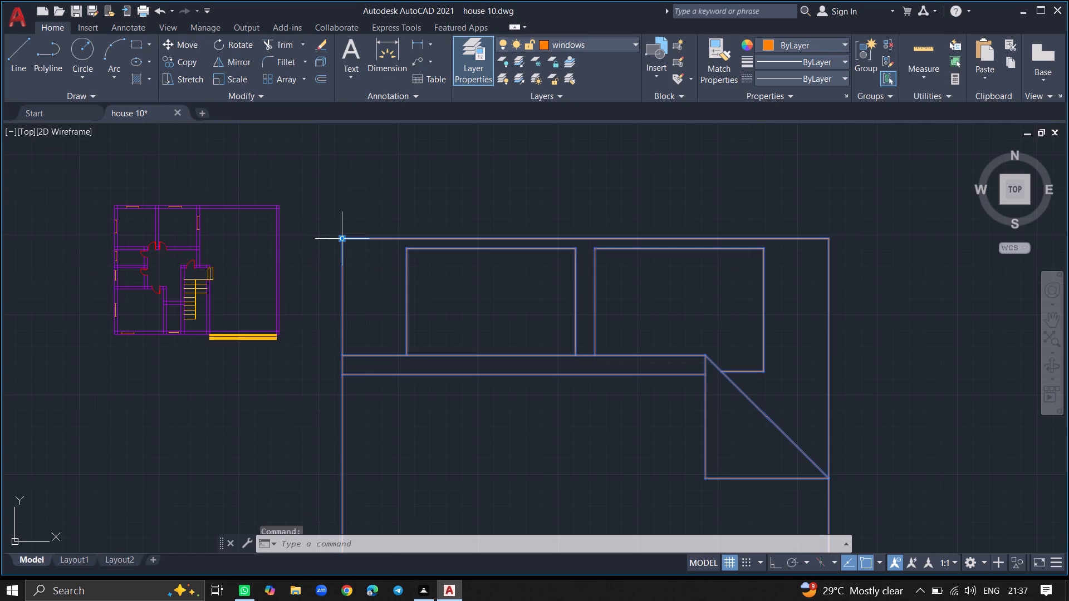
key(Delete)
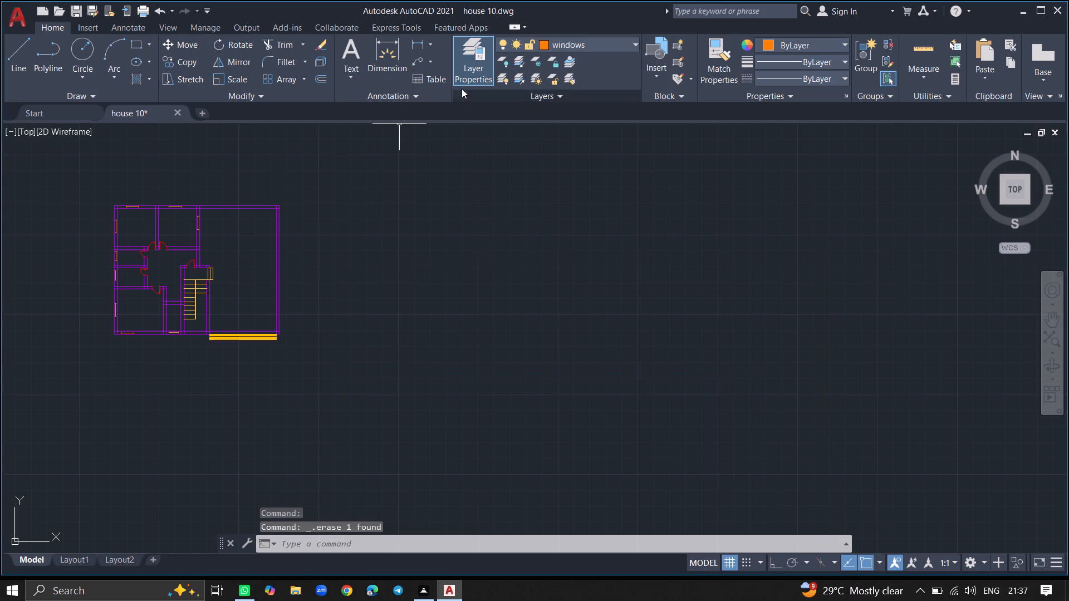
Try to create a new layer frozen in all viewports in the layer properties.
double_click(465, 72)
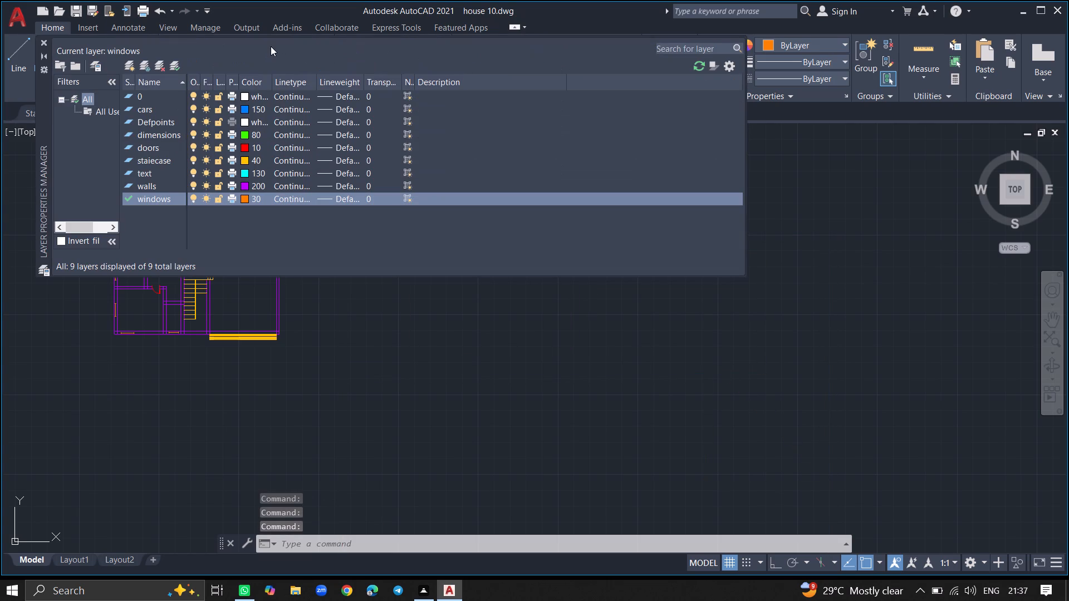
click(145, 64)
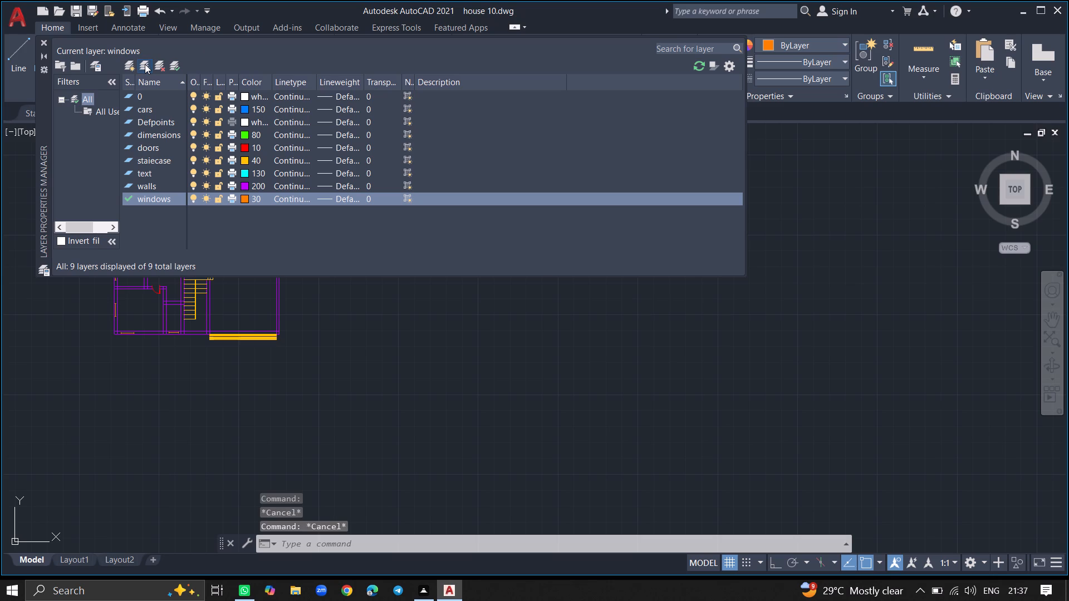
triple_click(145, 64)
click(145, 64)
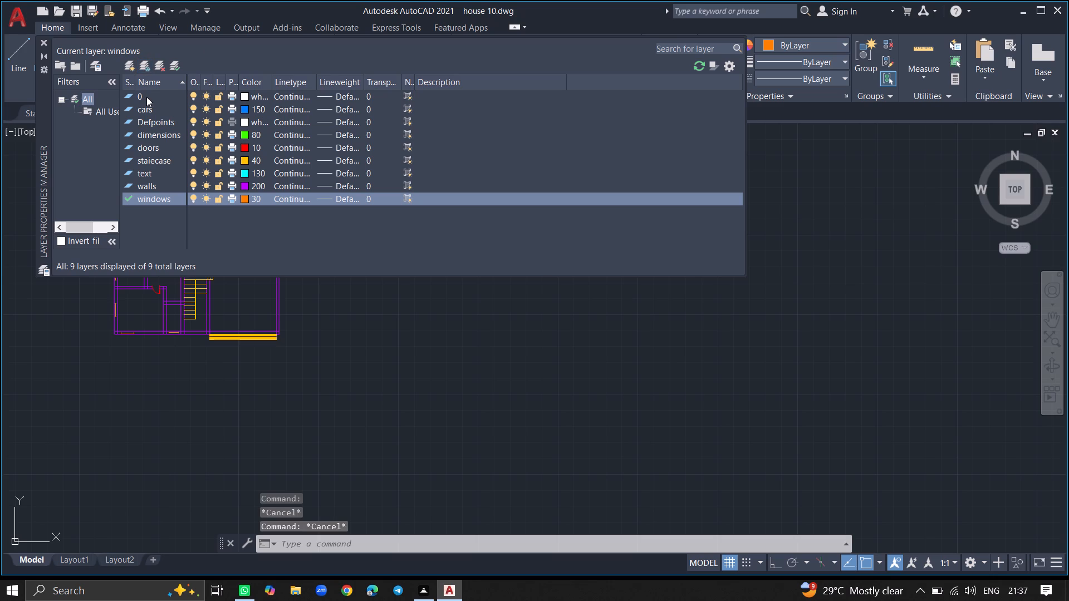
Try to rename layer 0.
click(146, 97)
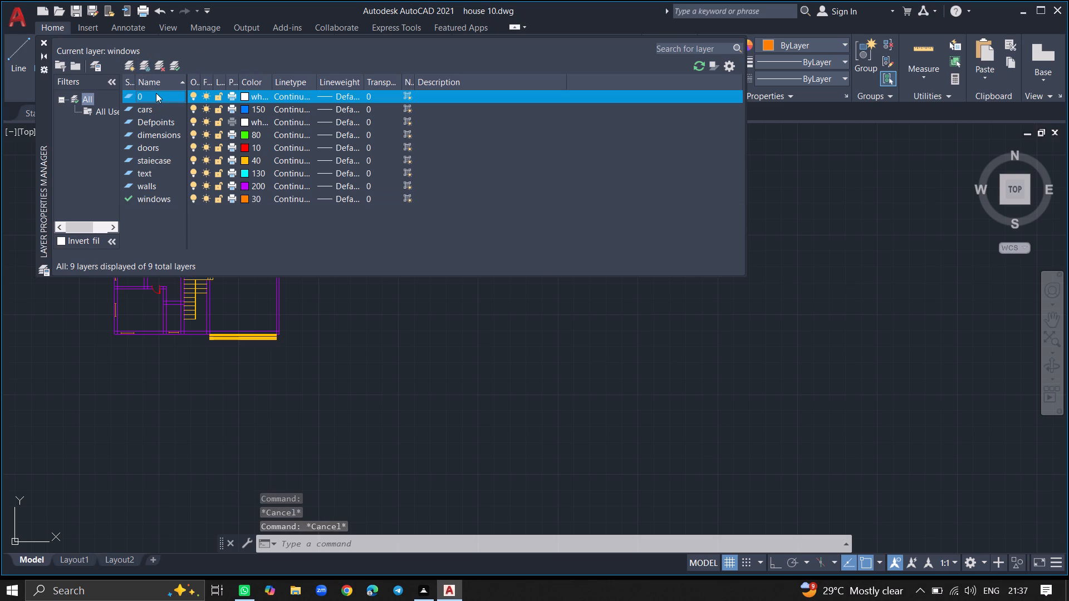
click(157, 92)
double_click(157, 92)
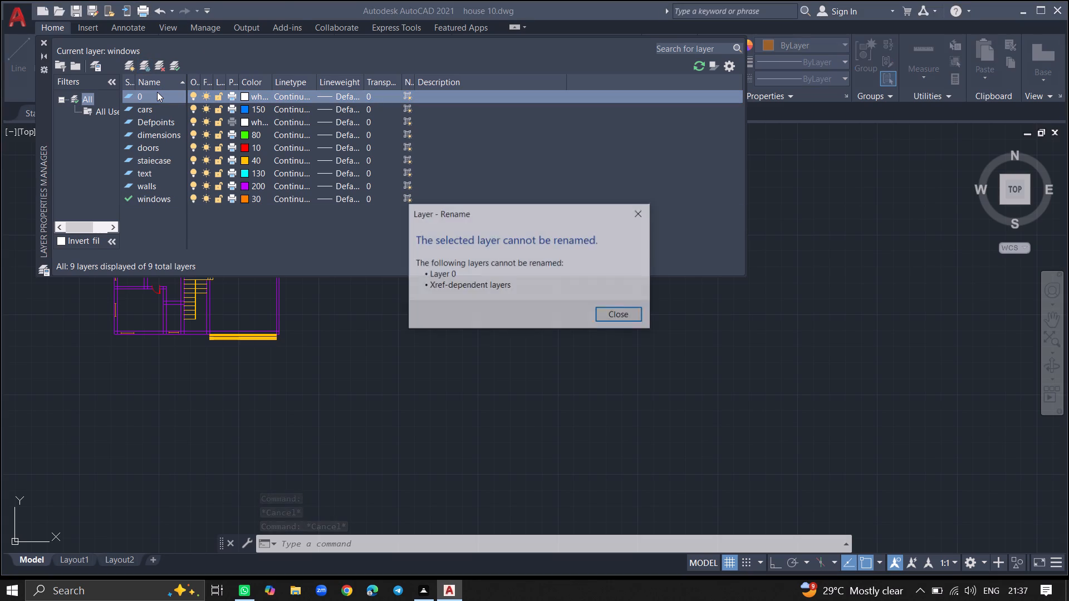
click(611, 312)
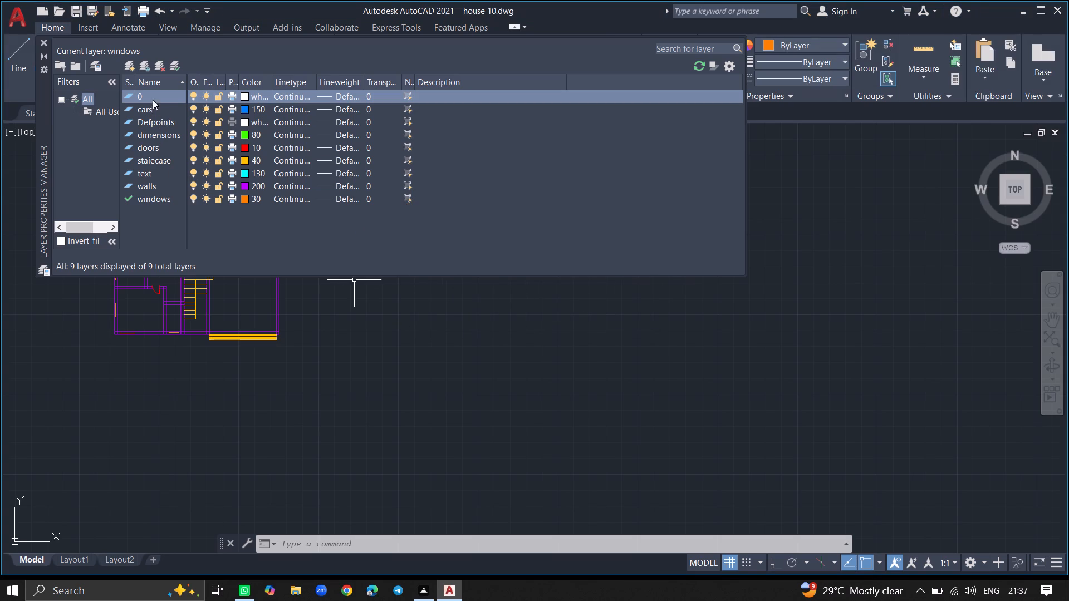
Create a new layer frozen in all viewports based on layer 0, and close the layer properties.
click(144, 66)
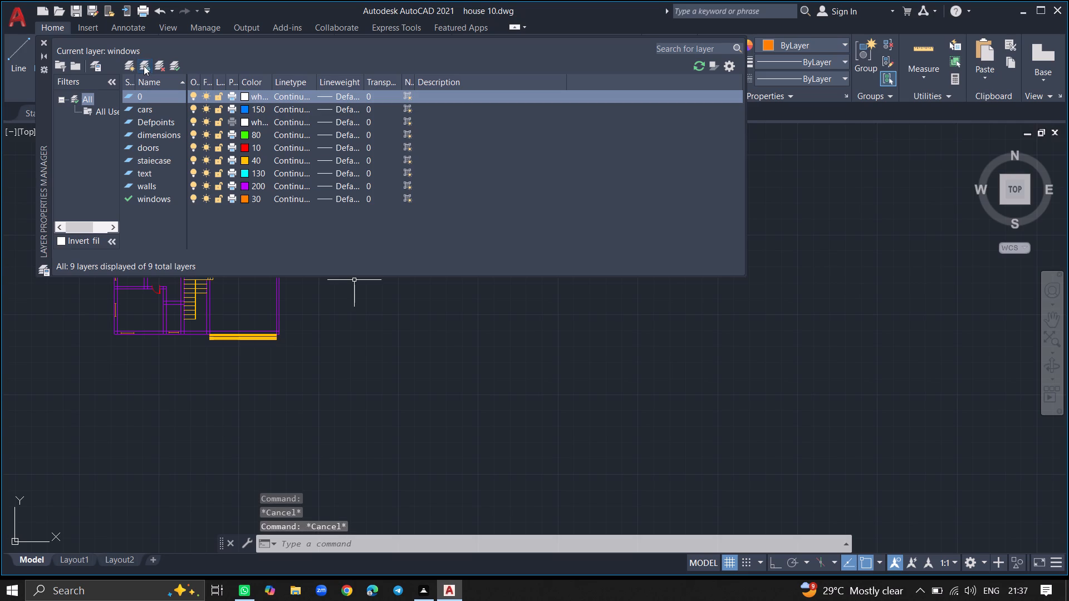
triple_click(144, 66)
double_click(144, 66)
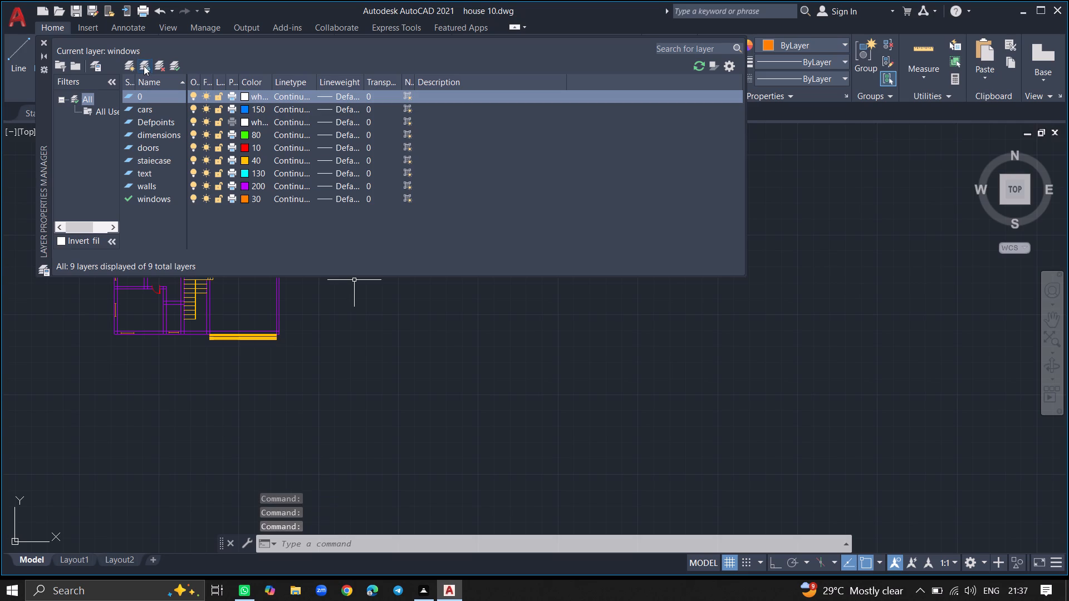
click(42, 40)
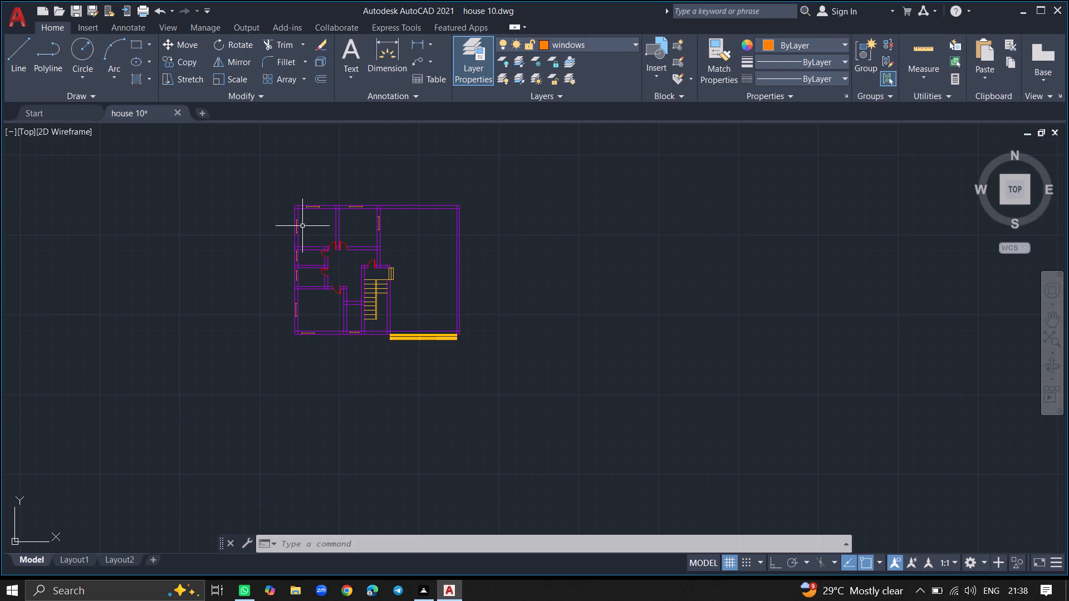
Reopen DesignCenter at the Home - Space Planner.dwg blocks.
ctrl+scroll(302, 226, up, 3)
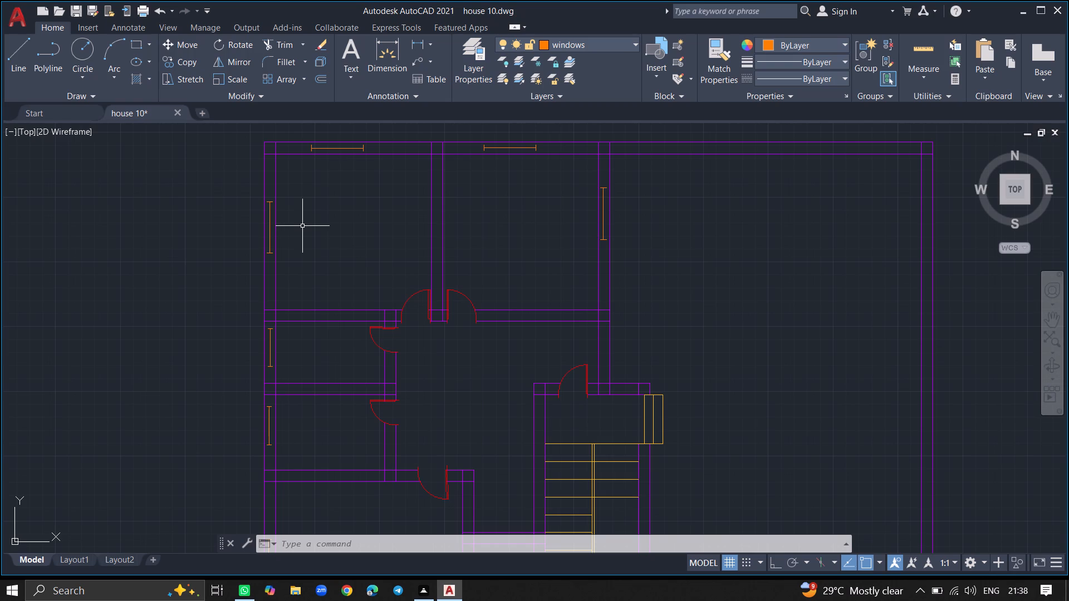
key(ctrl+2)
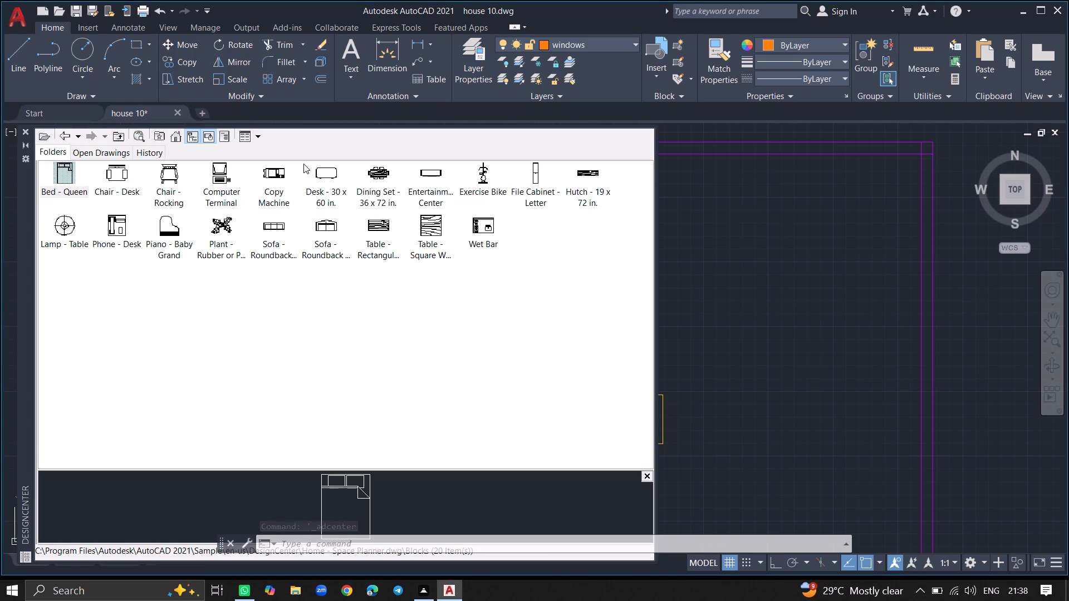
Reopen the layer properties and rename Layer11 as furniture.
double_click(467, 81)
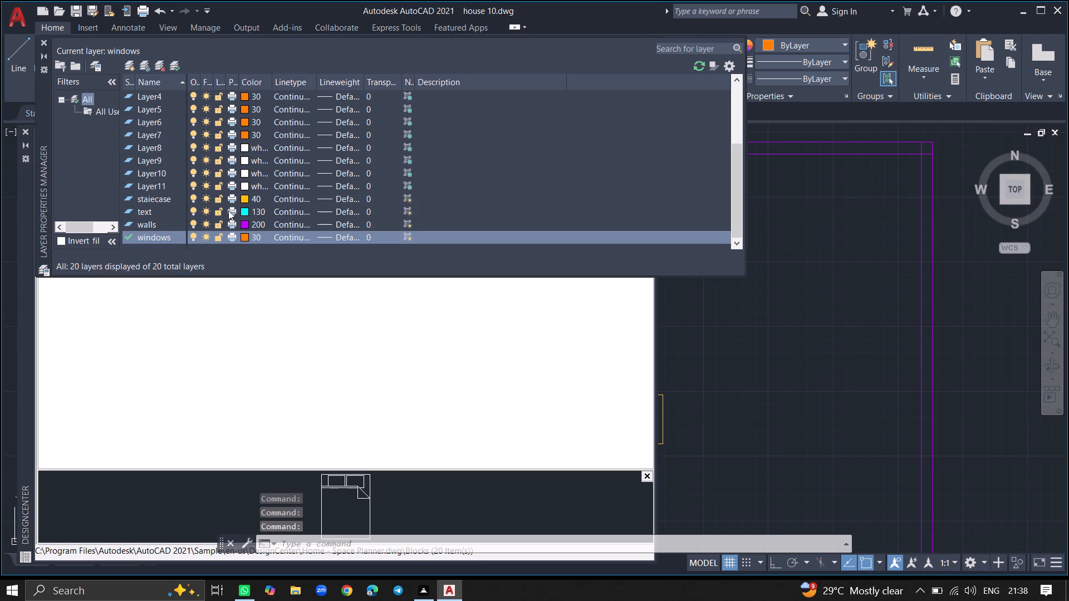
click(169, 181)
click(169, 181)
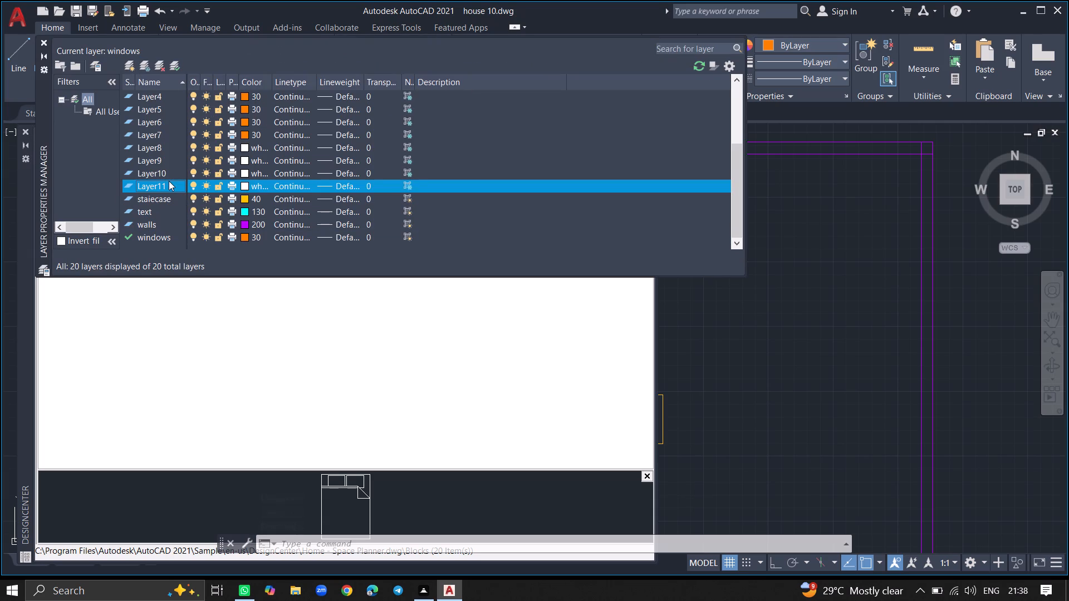
click(169, 181)
key(BackSpace)
key(BackSpace)
key(BackSpace)
key(BackSpace)
key(BackSpace)
key(BackSpace)
key(BackSpace)
key(BackSpace)
key(BackSpace)
key(BackSpace)
key(BackSpace)
key(BackSpace)
key(BackSpace)
key(BackSpace)
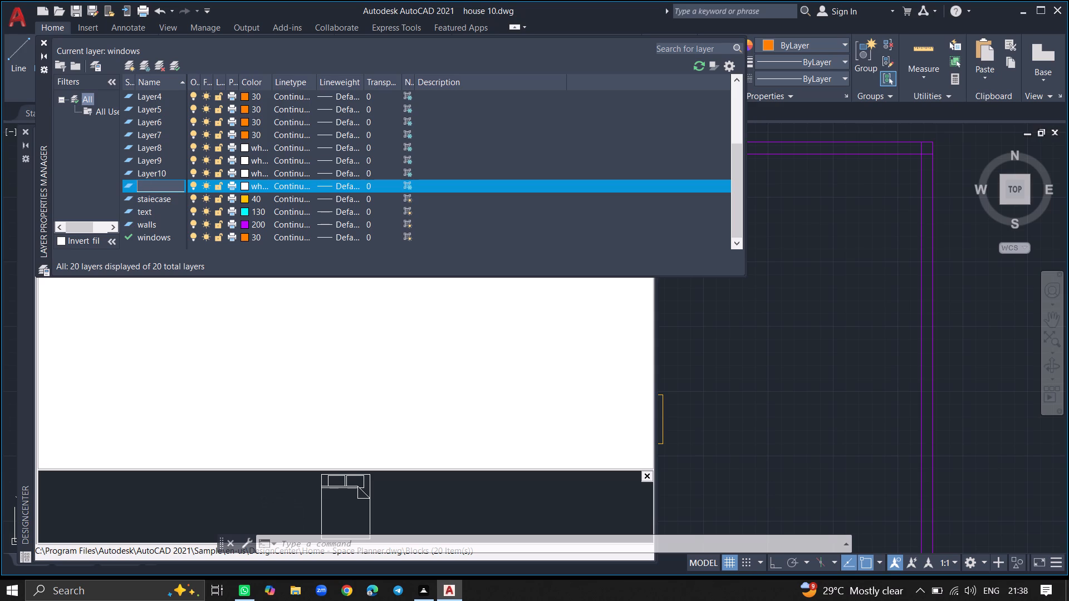
text(furniture)
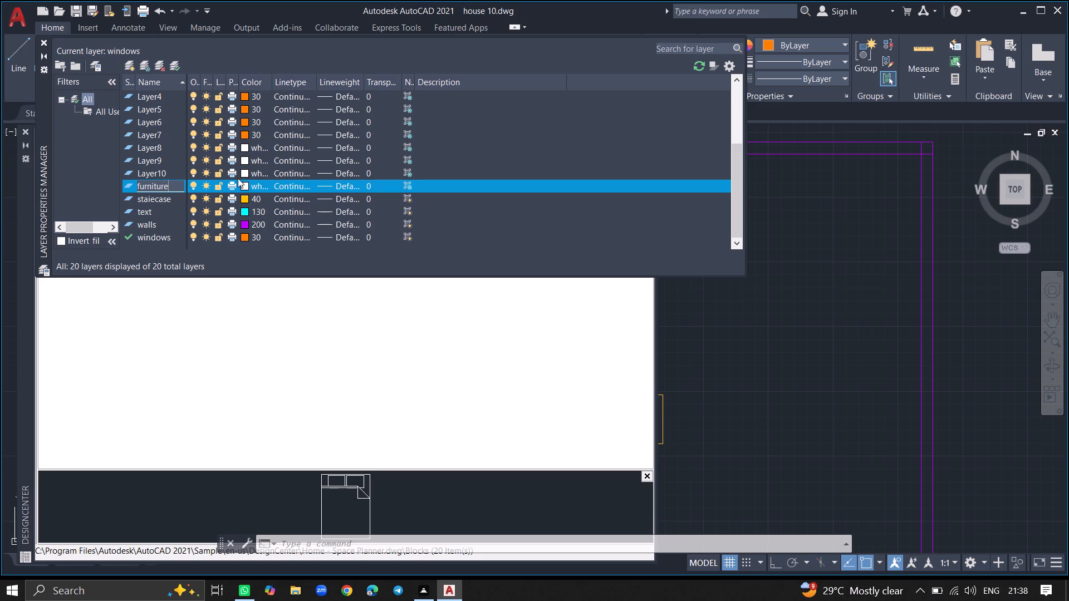
Set the furniture layer's colour to index 140 and switch its new-viewport freeze setting.
click(245, 184)
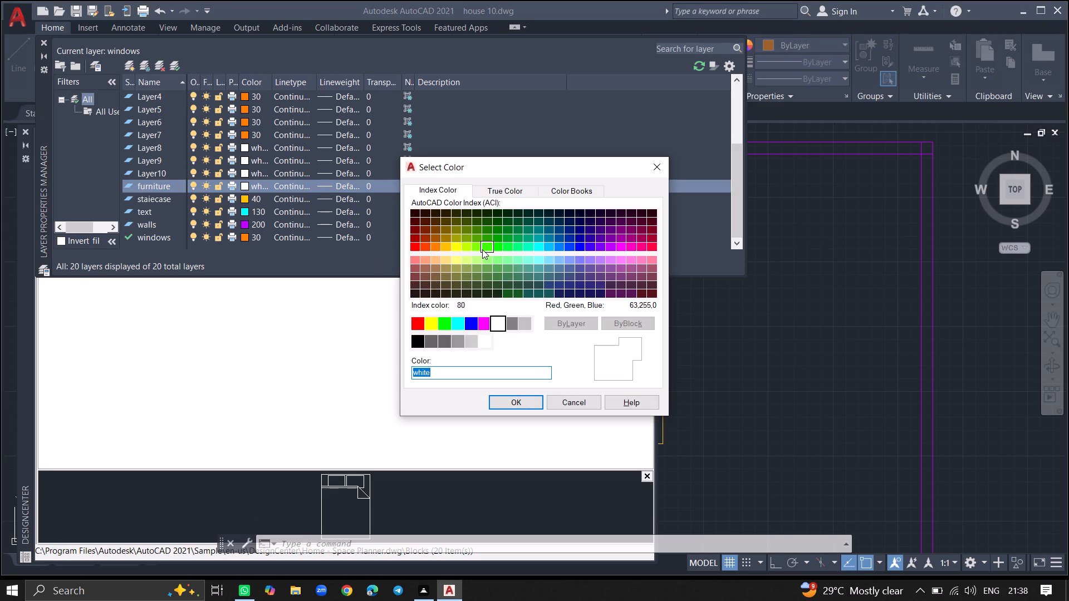
click(546, 247)
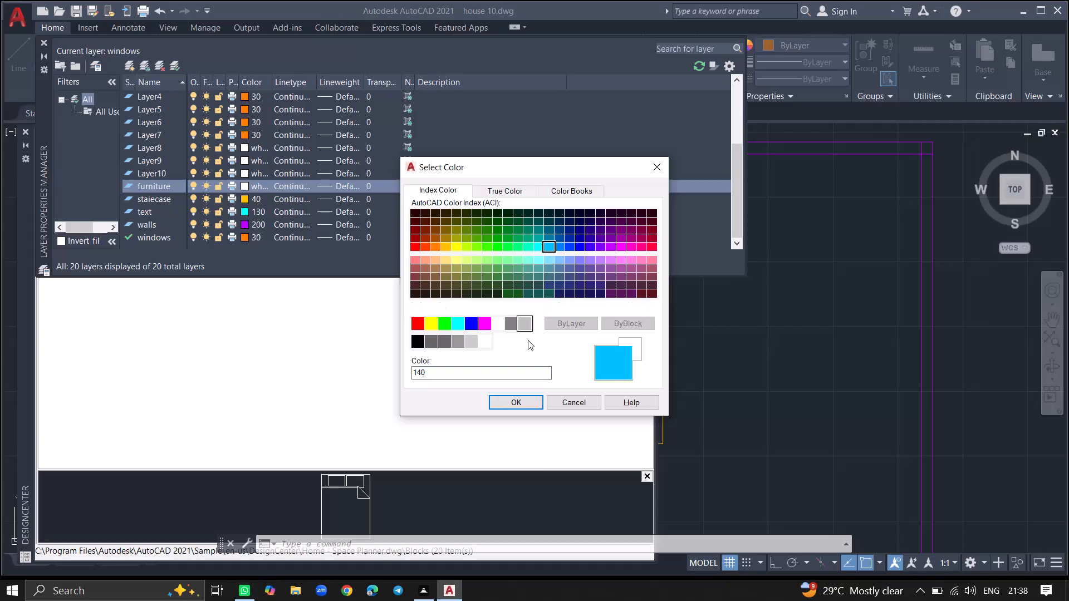
click(513, 401)
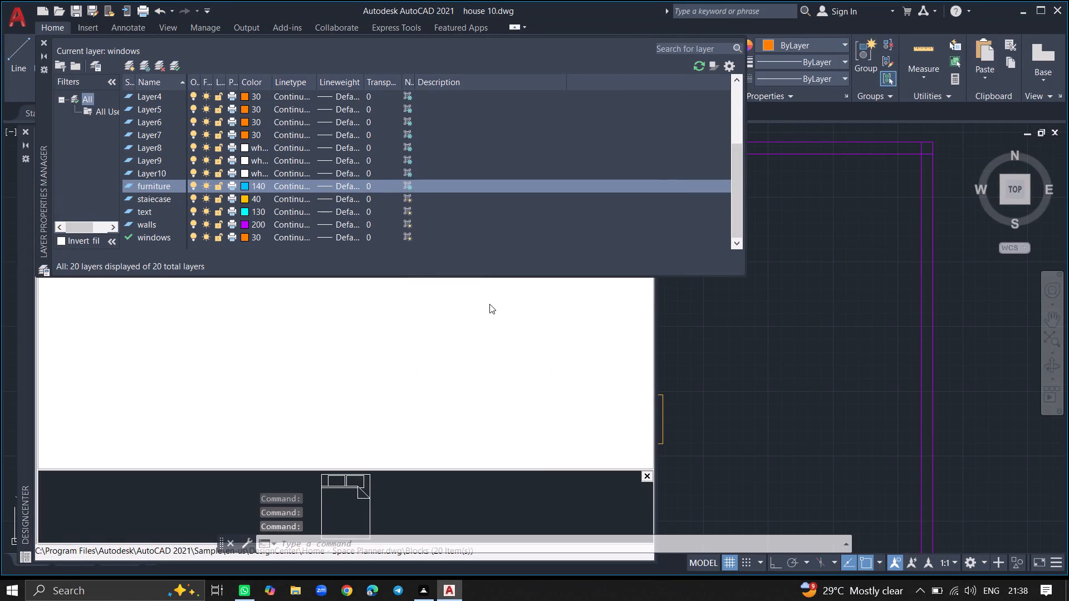
click(408, 186)
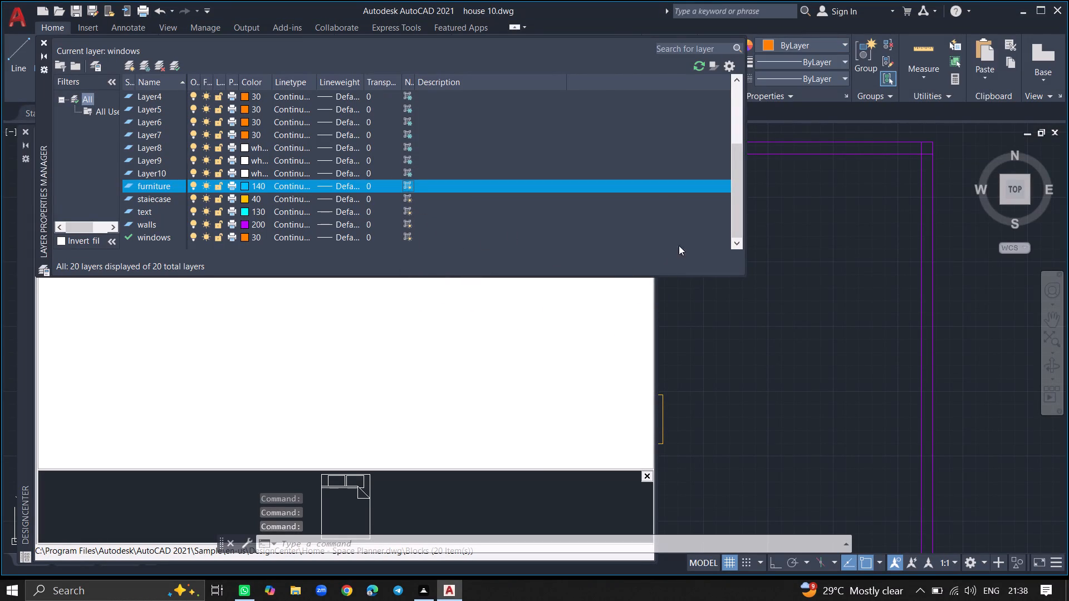
Make furniture the current layer.
triple_click(737, 243)
triple_click(737, 243)
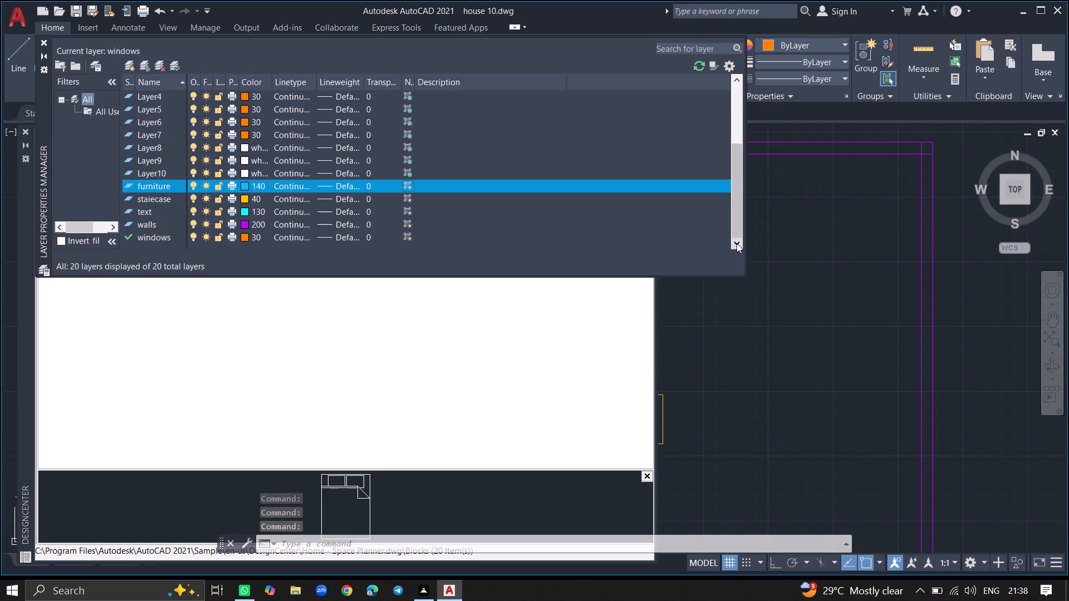
triple_click(737, 243)
click(737, 243)
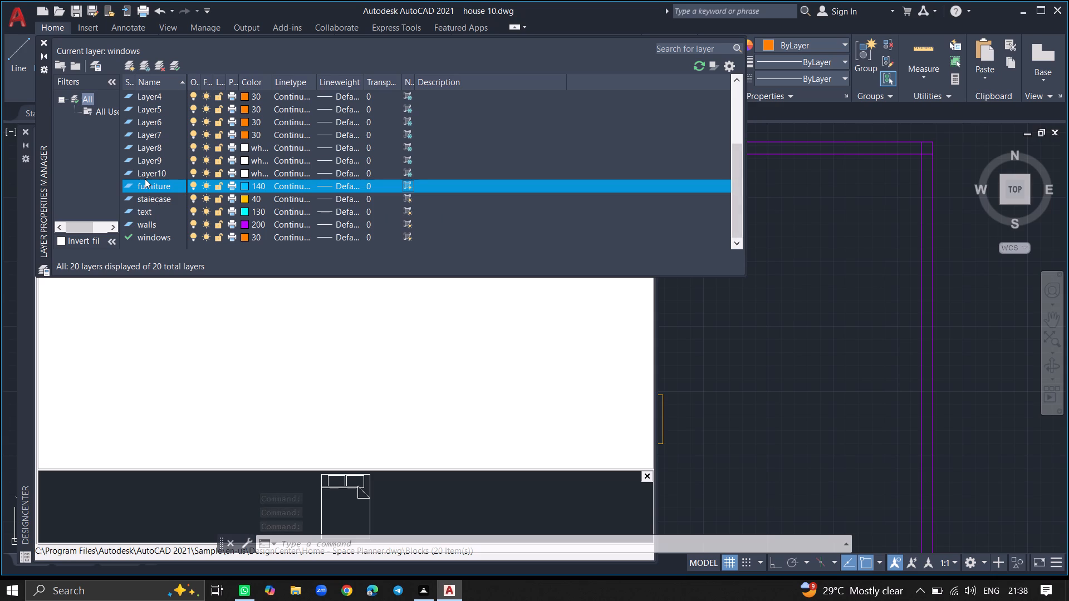
double_click(145, 182)
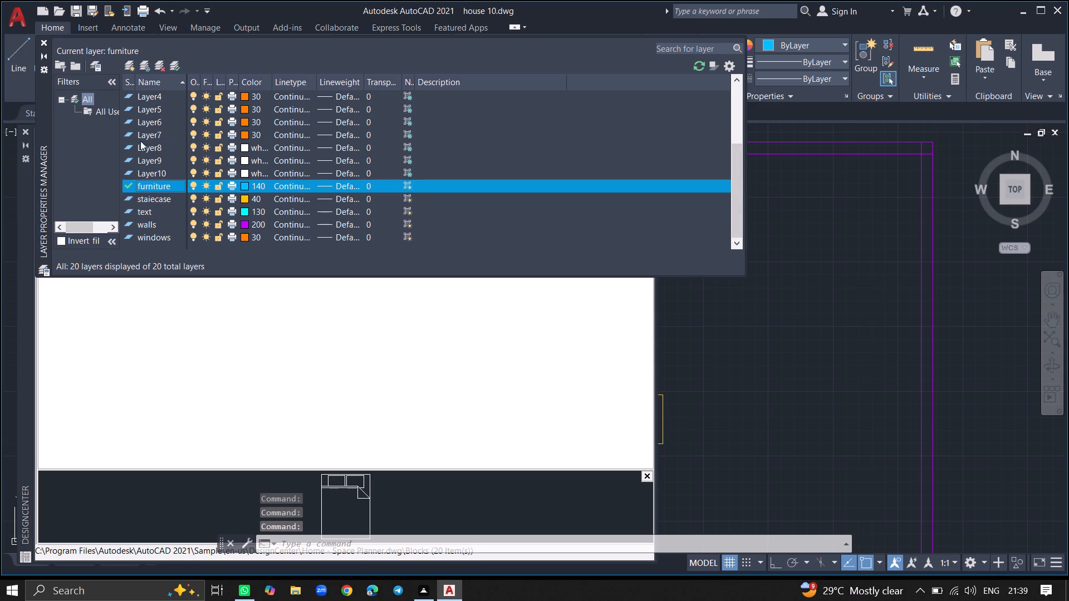
Delete the unused layers Layer10, Layer8 and Layer7 from the layer list.
click(166, 168)
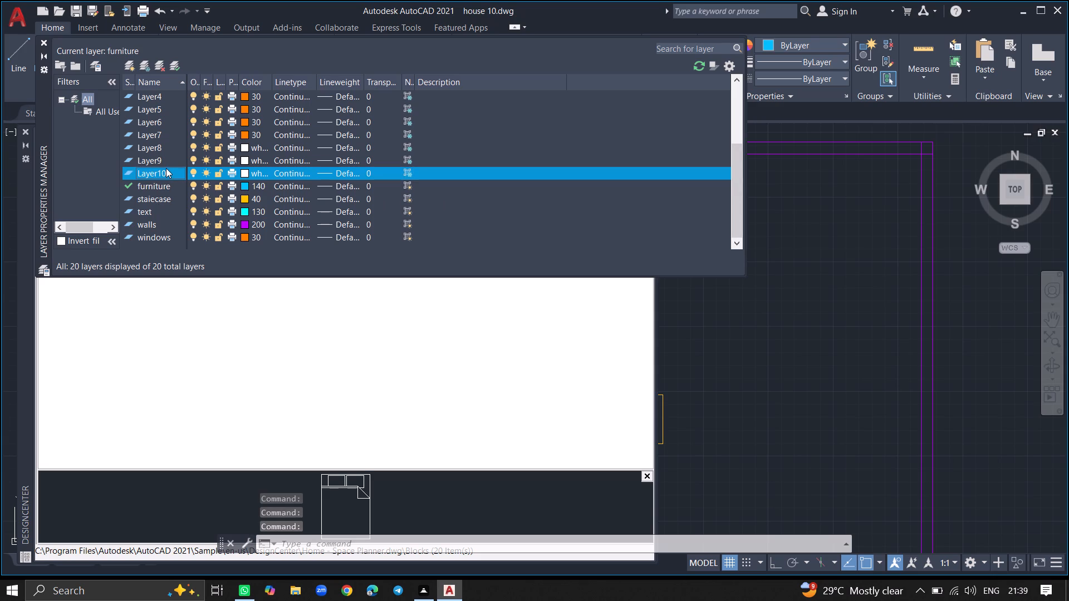
right_click(166, 168)
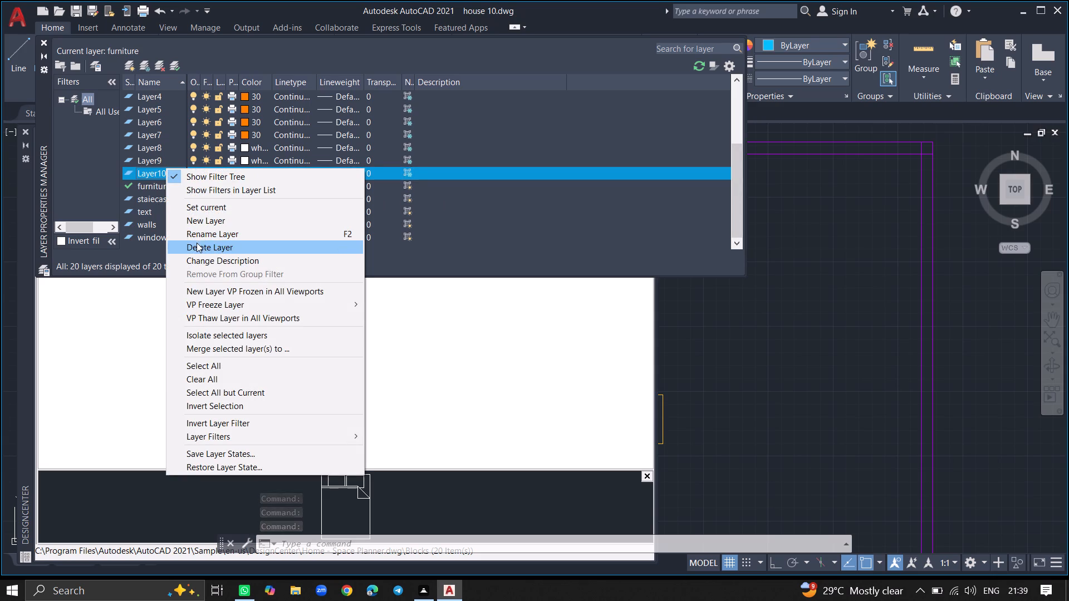
click(197, 243)
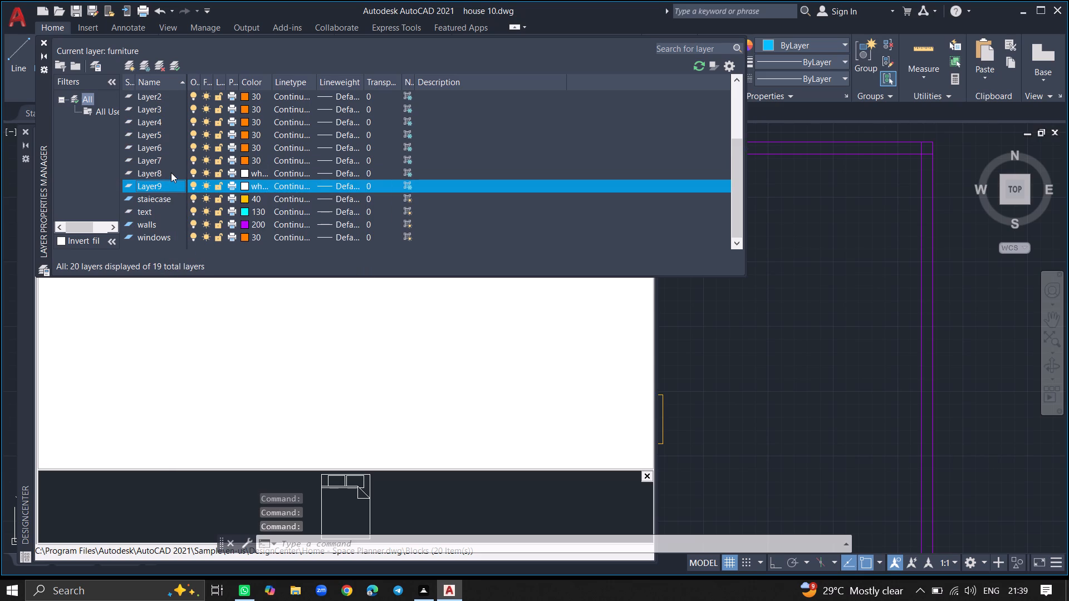
click(171, 172)
right_click(171, 172)
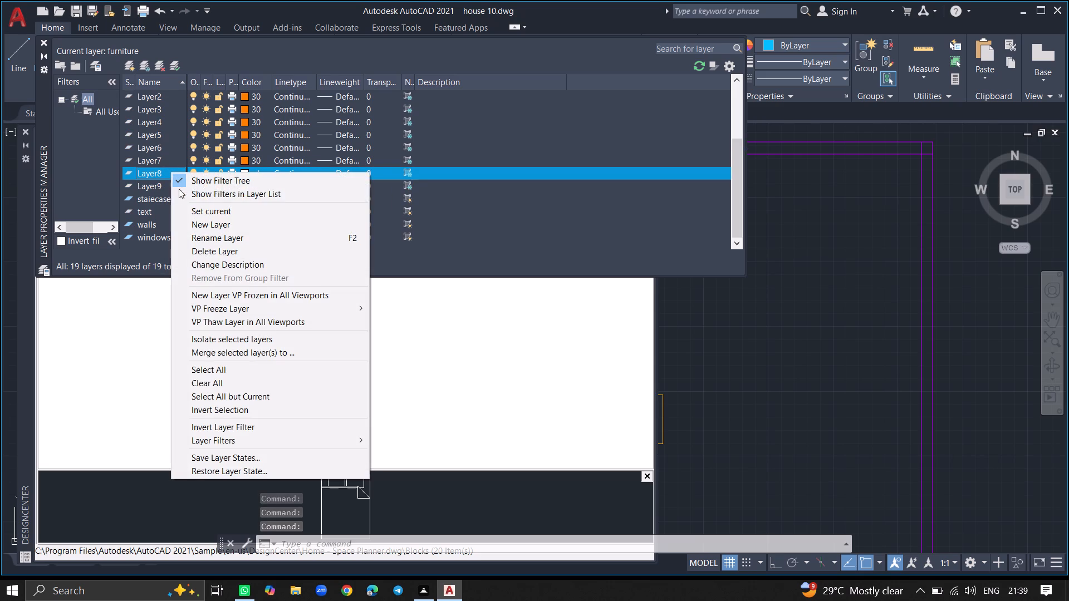
click(196, 248)
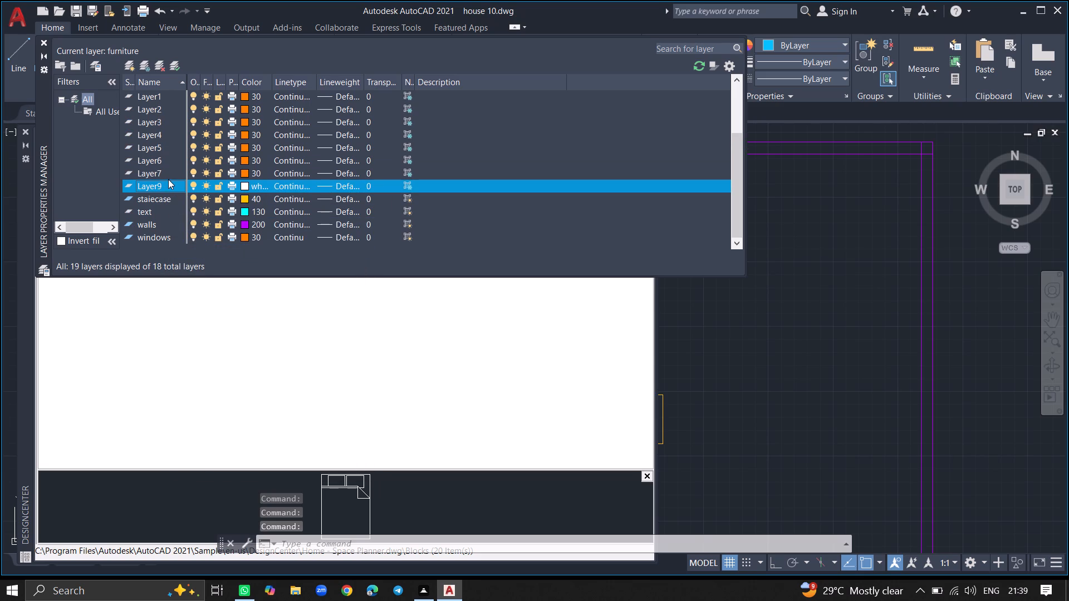
click(168, 179)
right_click(168, 179)
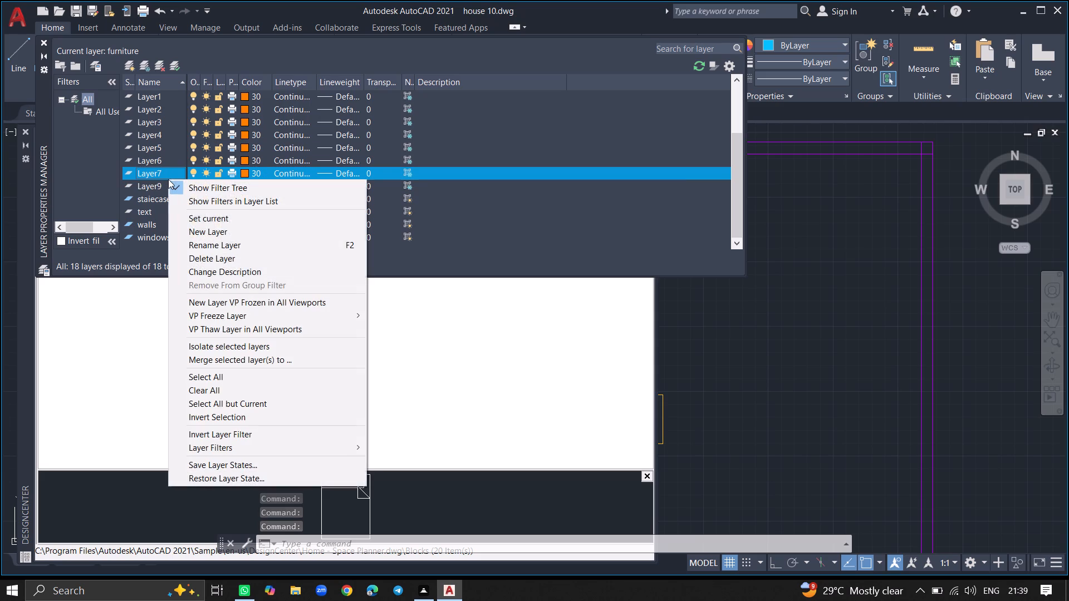
click(187, 255)
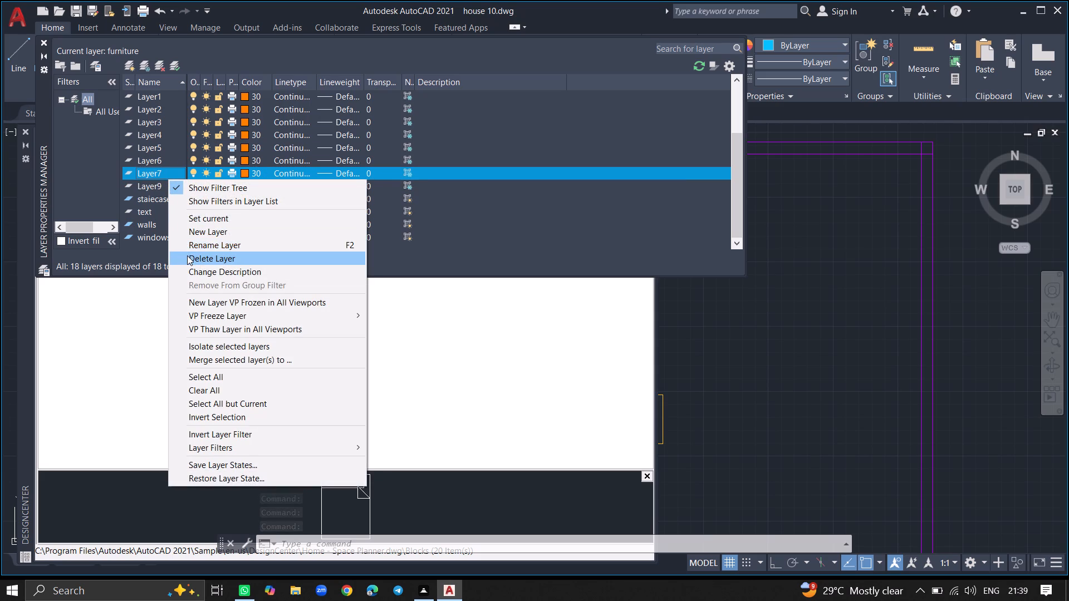
Delete the unused layers Layer6, Layer9, Layer5 and Layer3 from the layer list.
click(168, 171)
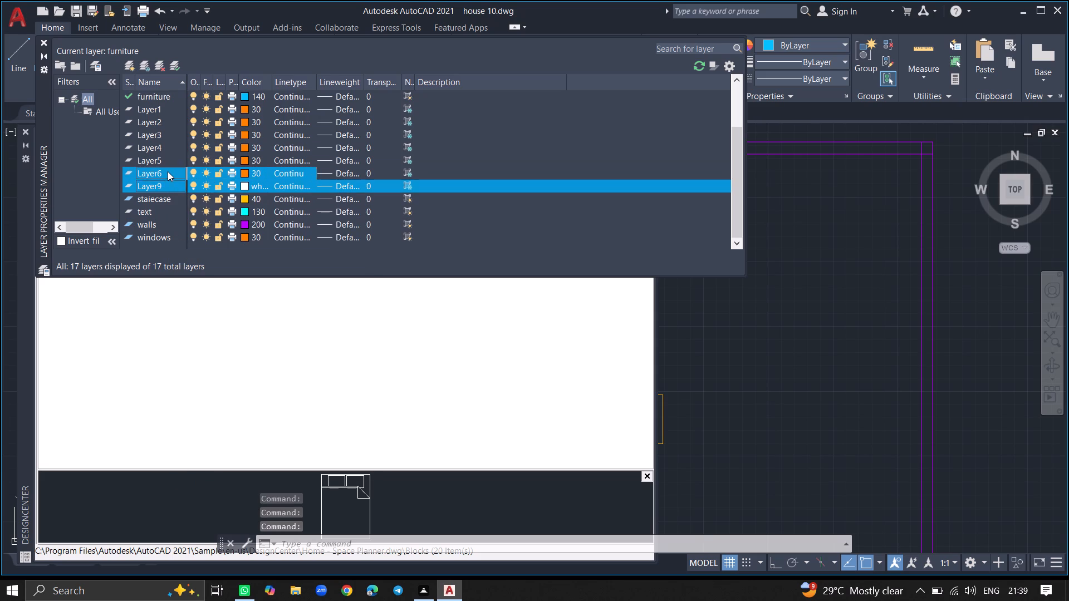
right_click(168, 171)
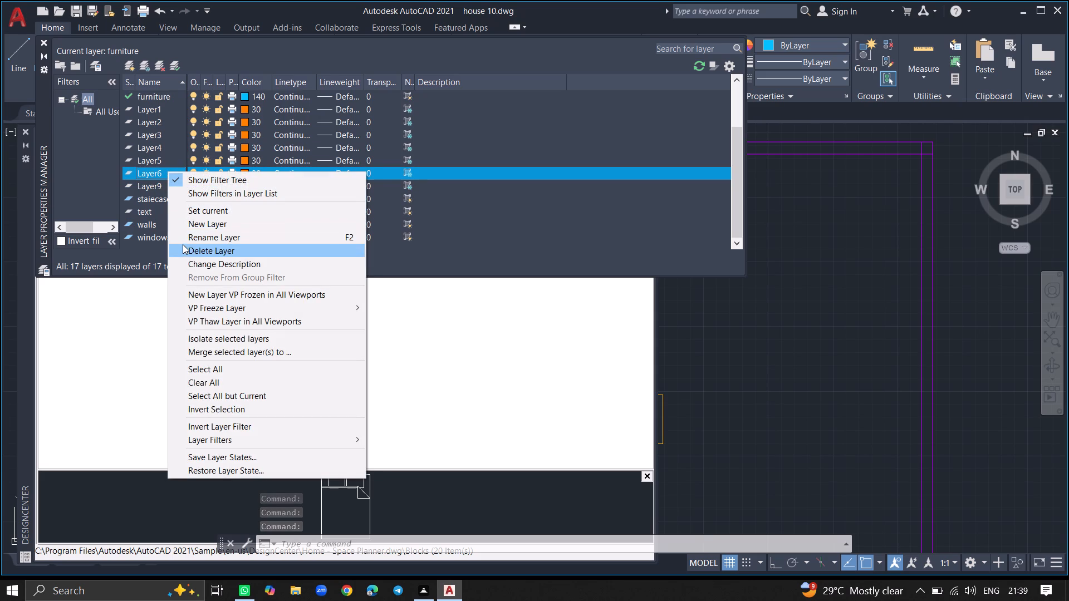
click(183, 245)
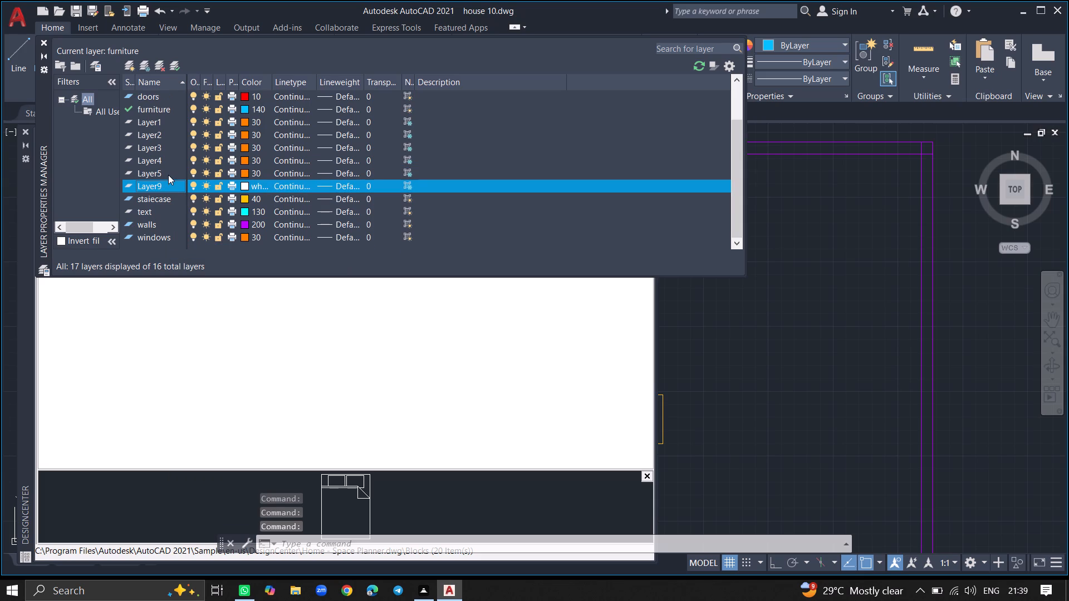
right_click(168, 183)
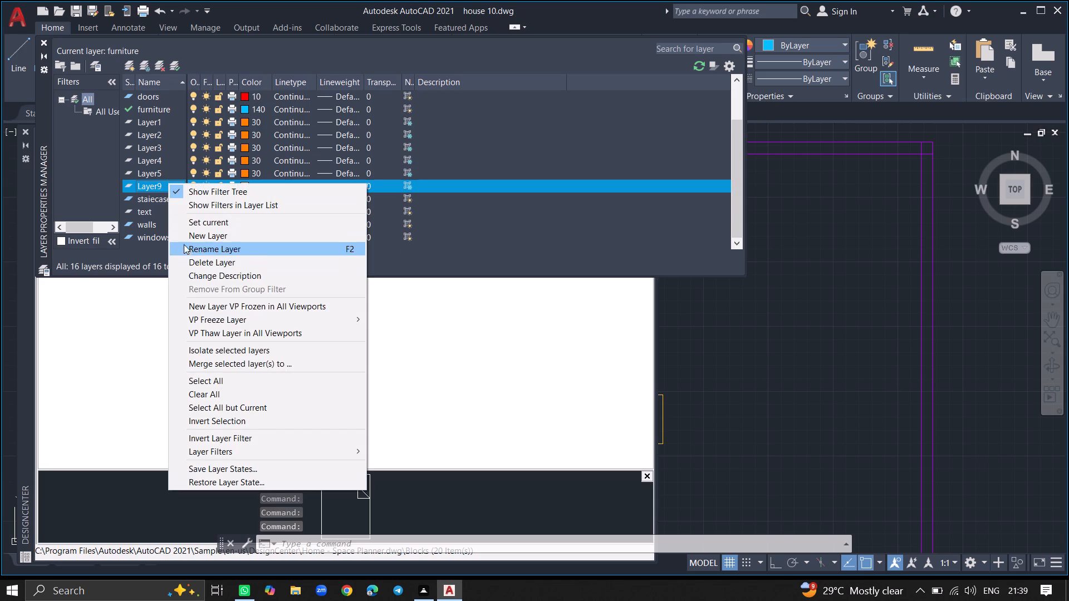
click(185, 257)
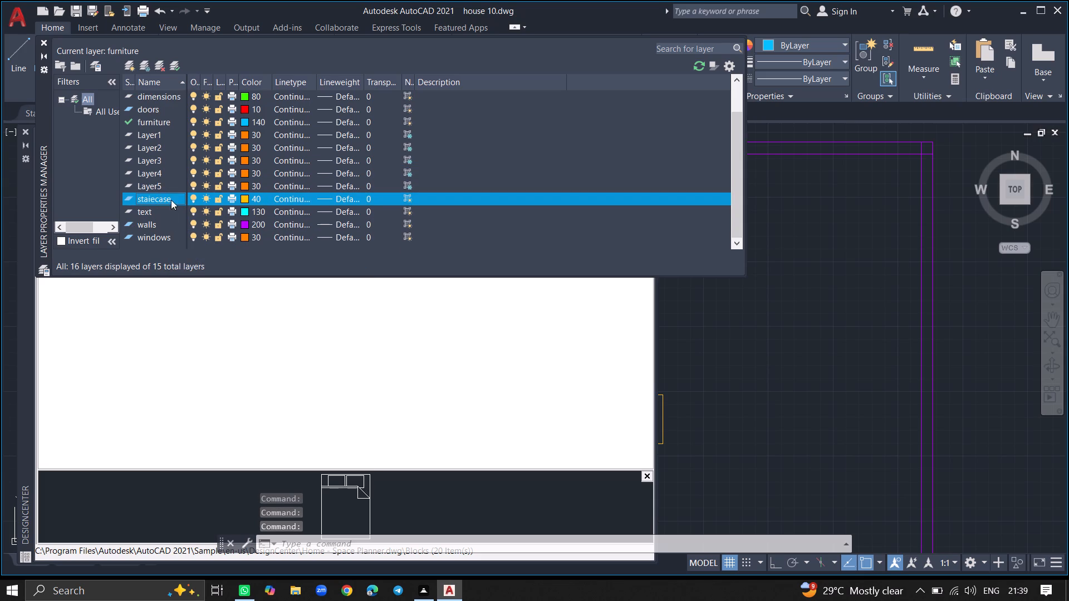
click(170, 184)
right_click(170, 184)
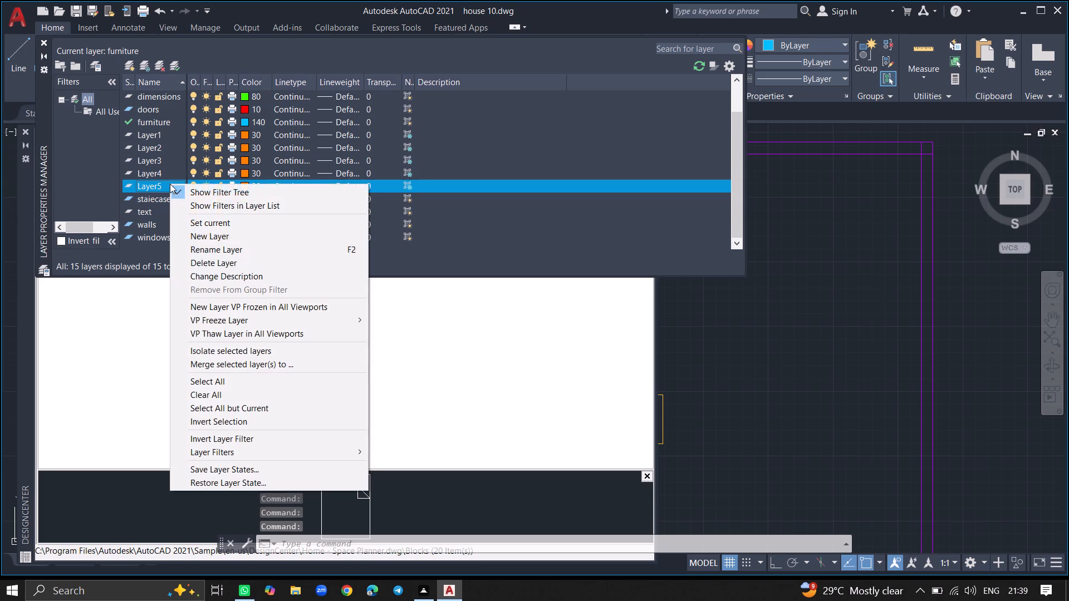
click(193, 260)
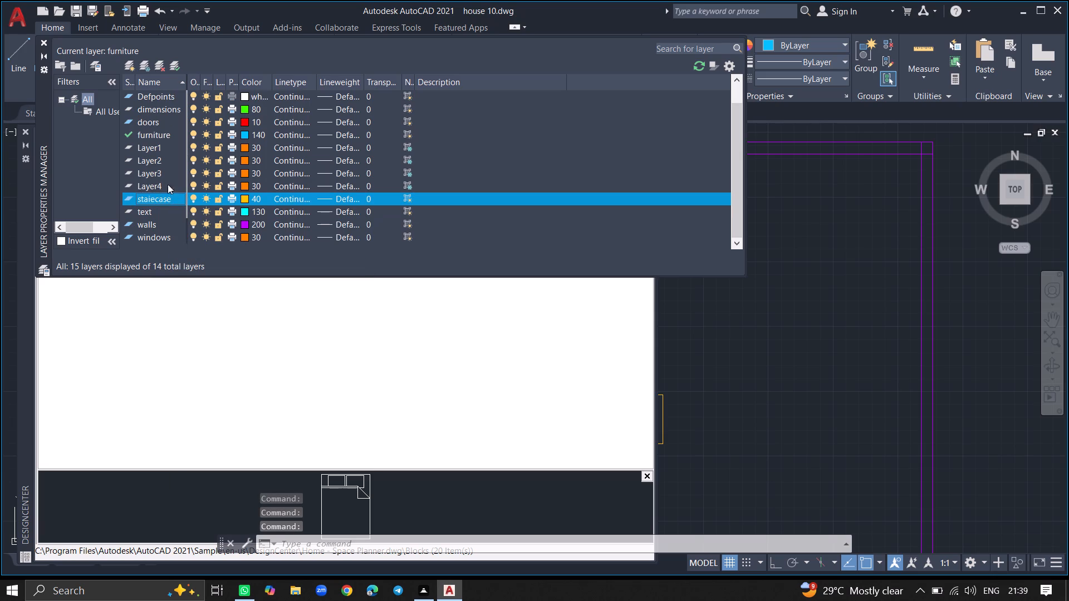
click(161, 170)
right_click(161, 170)
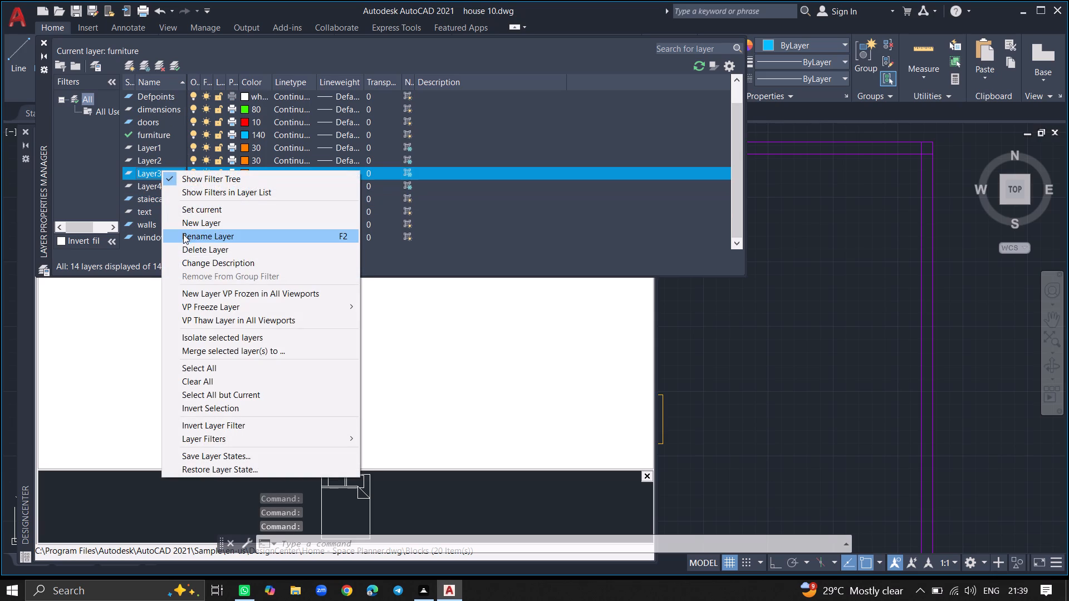
click(183, 238)
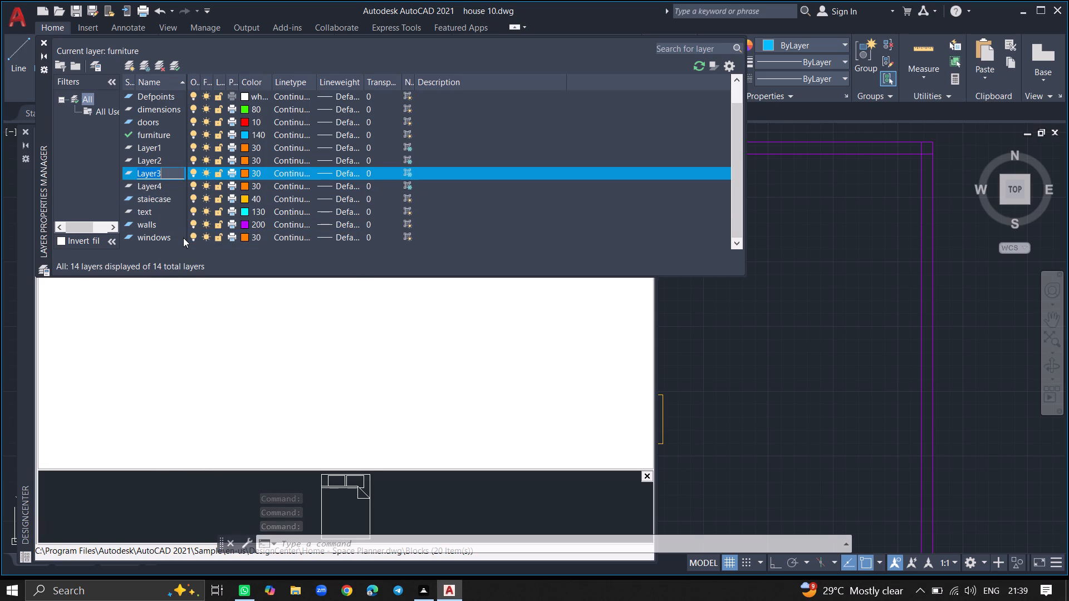
key(Escape)
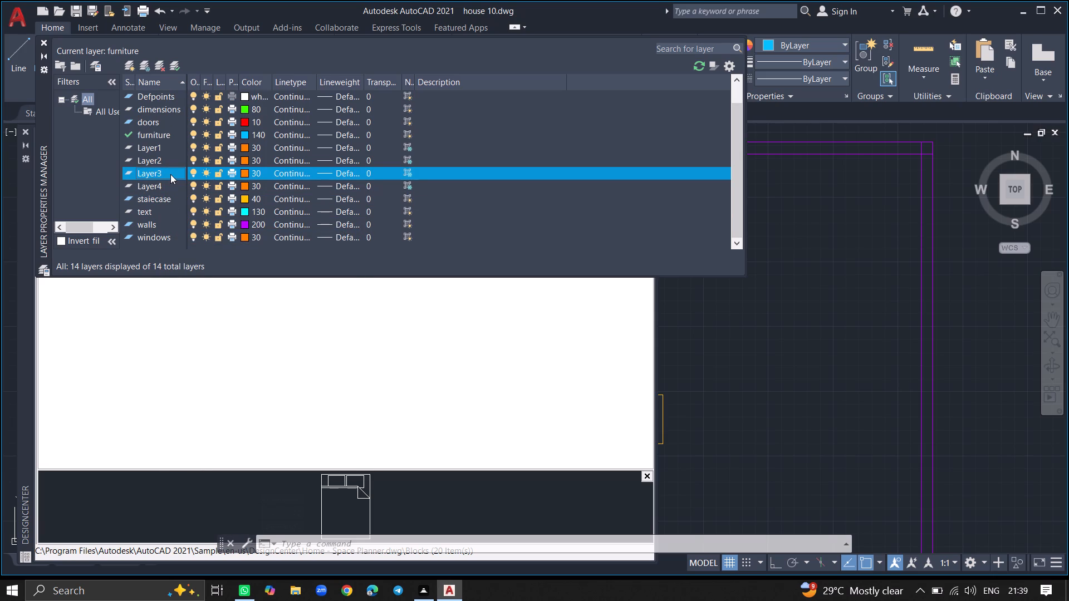
right_click(170, 174)
click(190, 253)
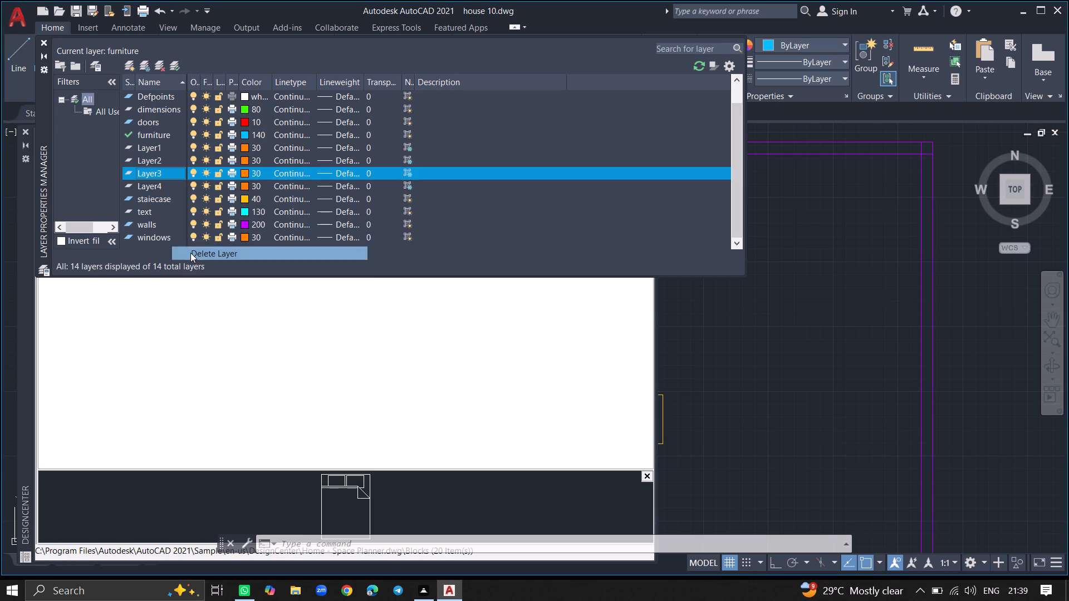
Delete the unused layer Layer2 from the layer list.
click(176, 173)
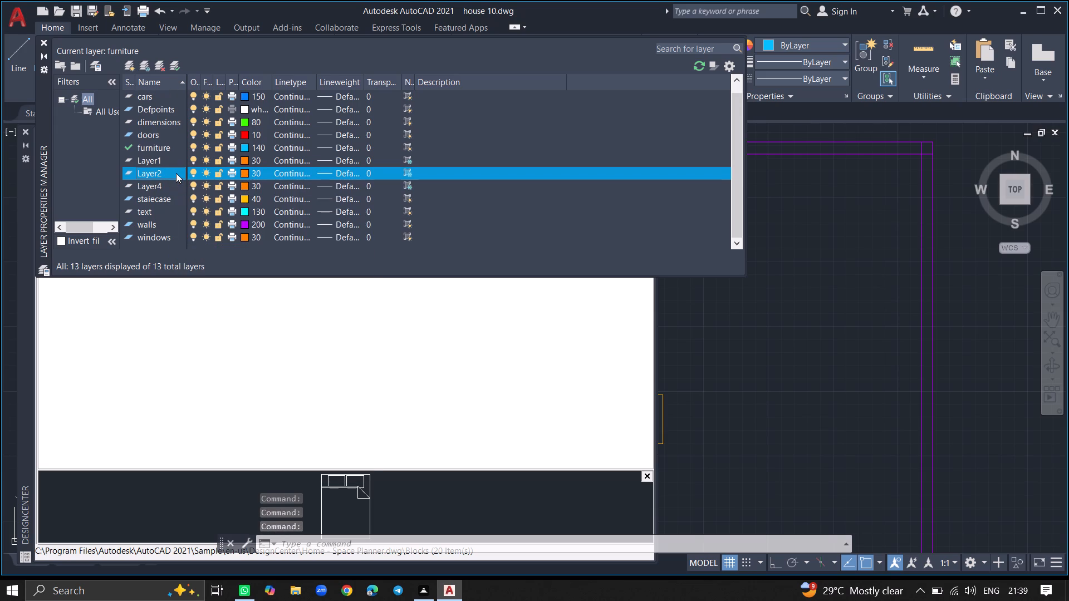
Delete the unused layers Layer2, Layer1 and Layer4 from the drawing and close the layer manager.
right_click(176, 173)
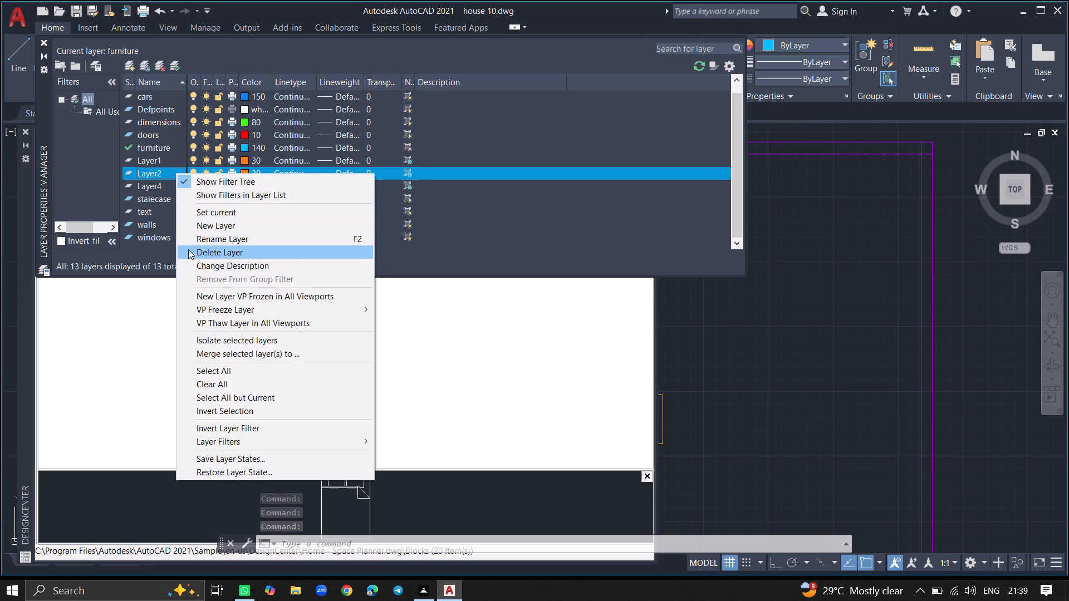
click(188, 249)
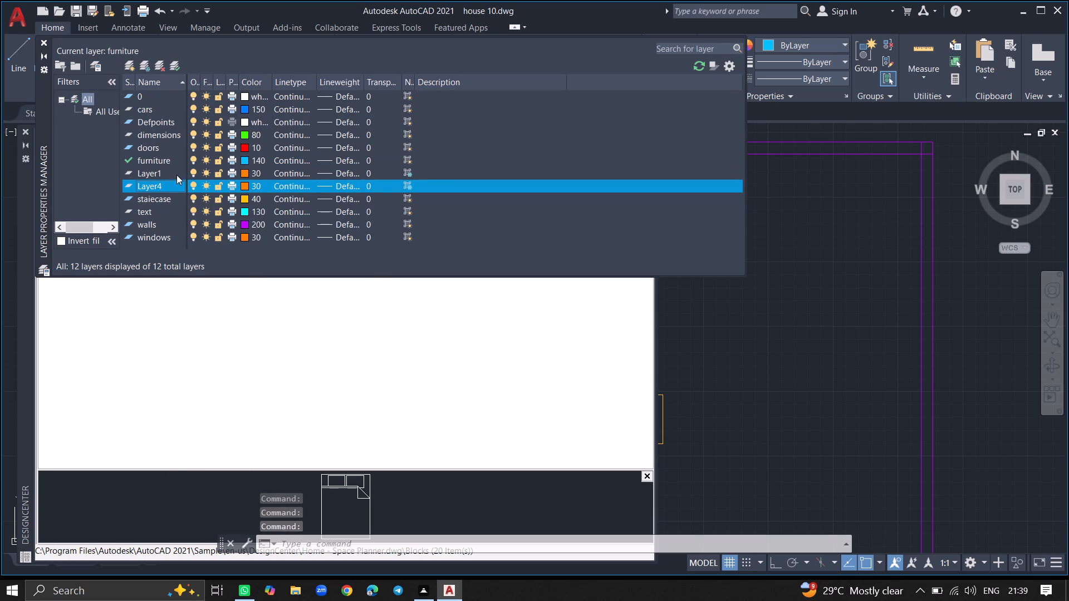
click(176, 175)
right_click(176, 175)
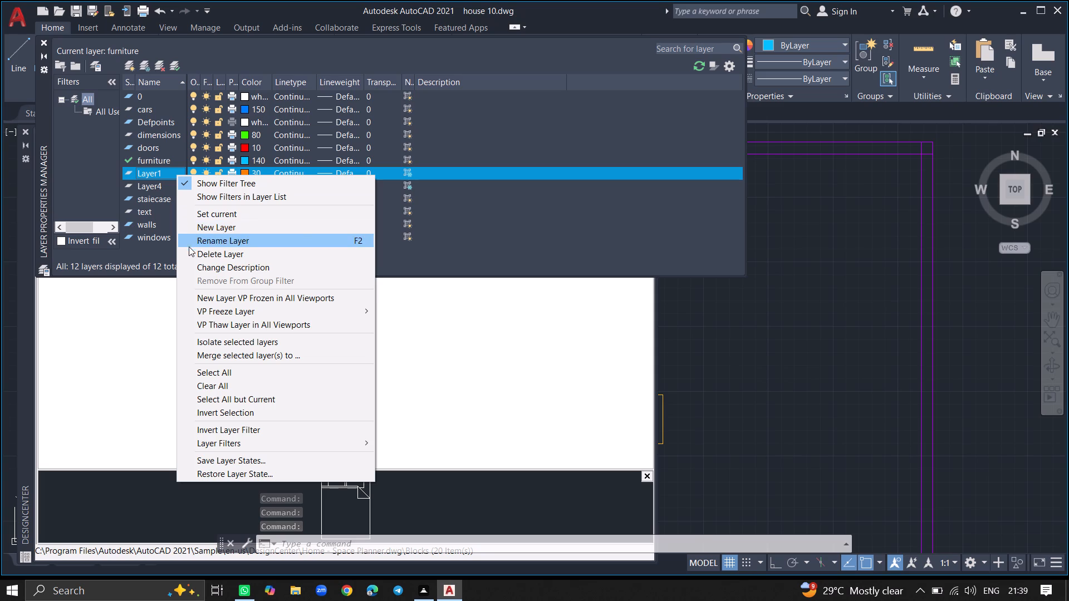
click(189, 250)
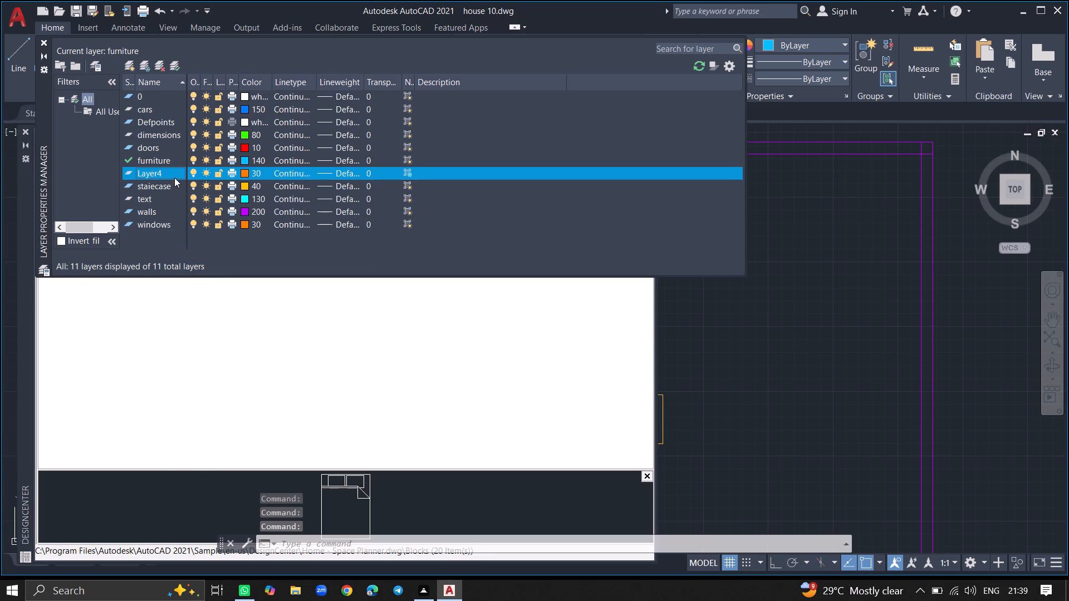
right_click(174, 176)
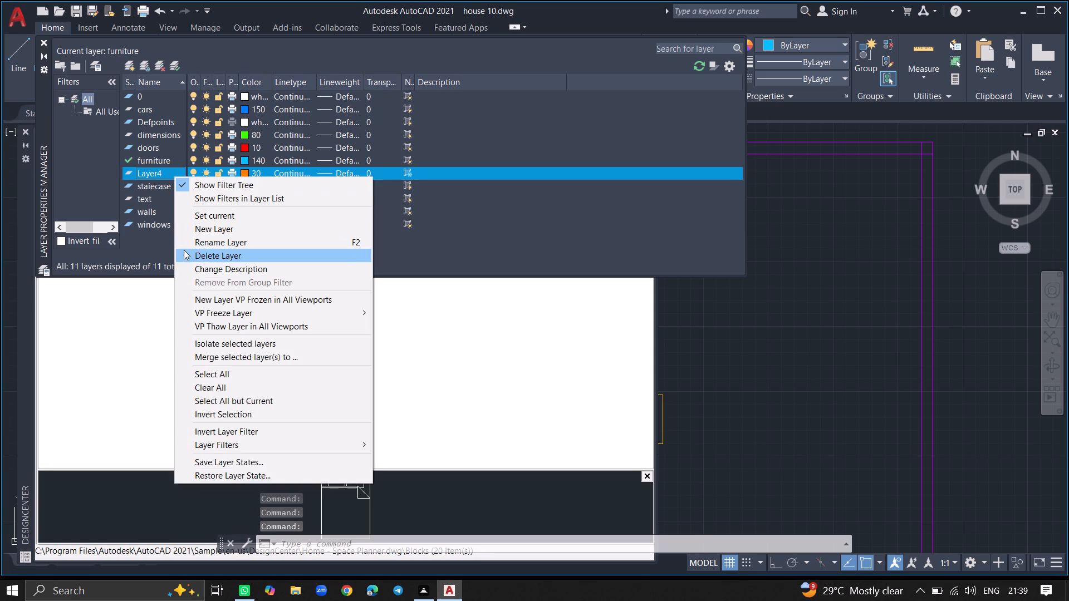
click(184, 251)
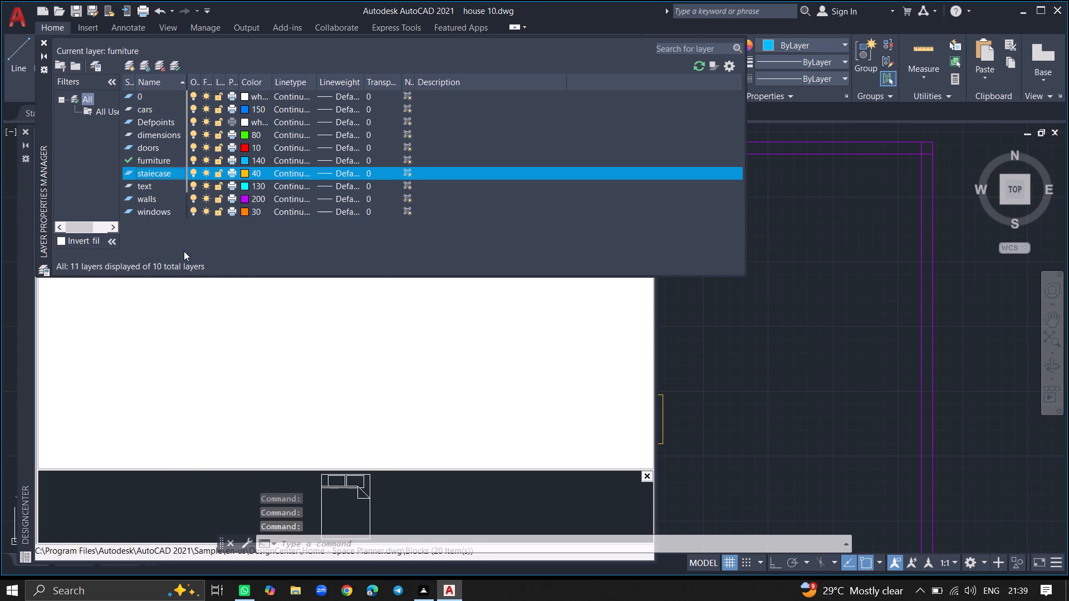
click(43, 38)
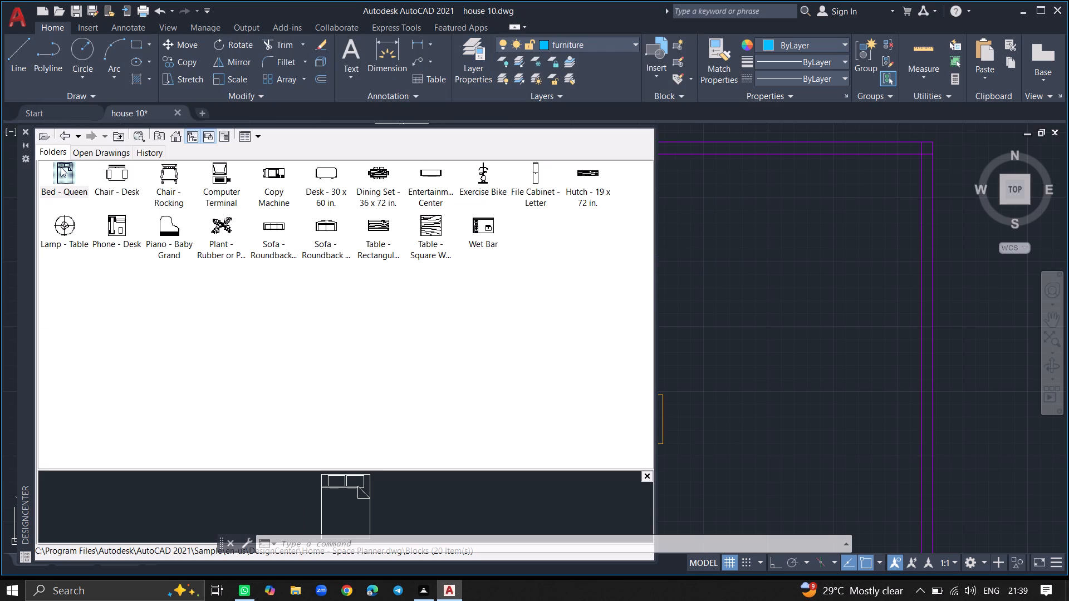
Insert the Bed - Queen block from DesignCenter into the large open area east of the bedrooms, and close DesignCenter.
drag(61, 167, 748, 218)
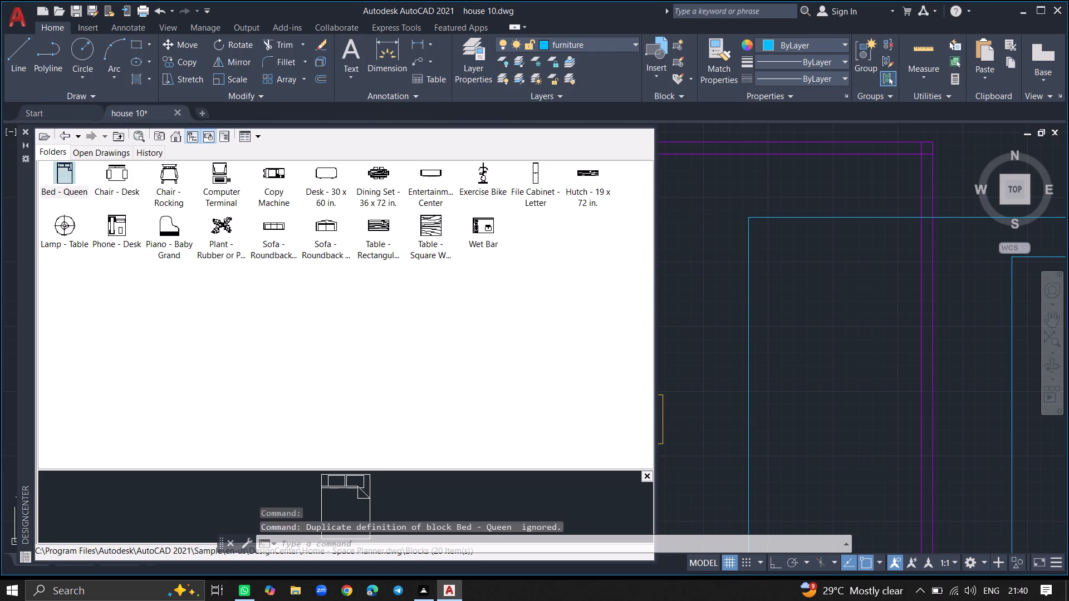
drag(748, 218, 745, 218)
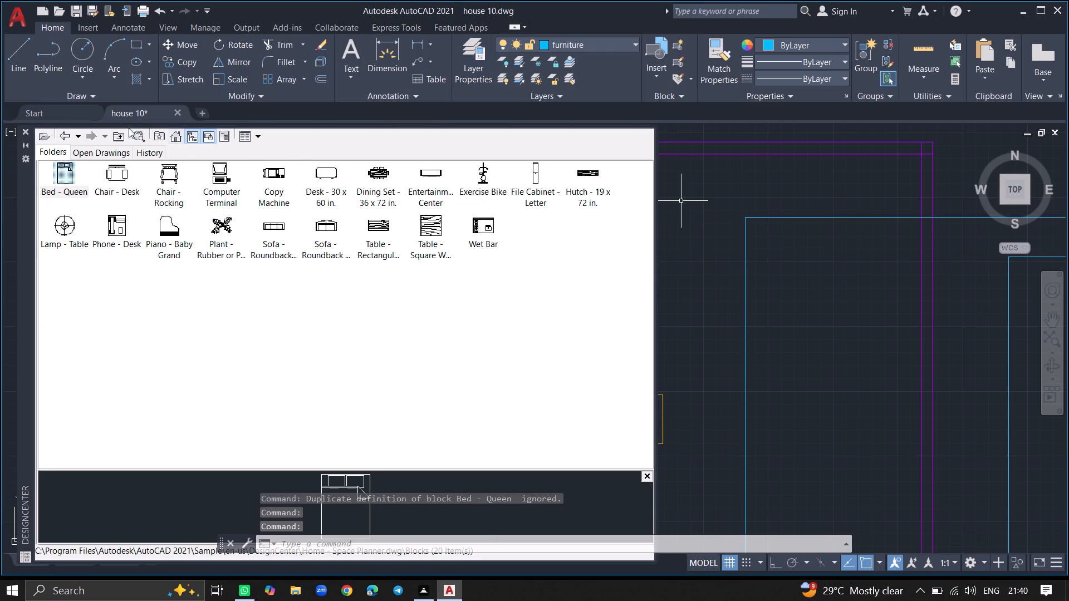
click(25, 130)
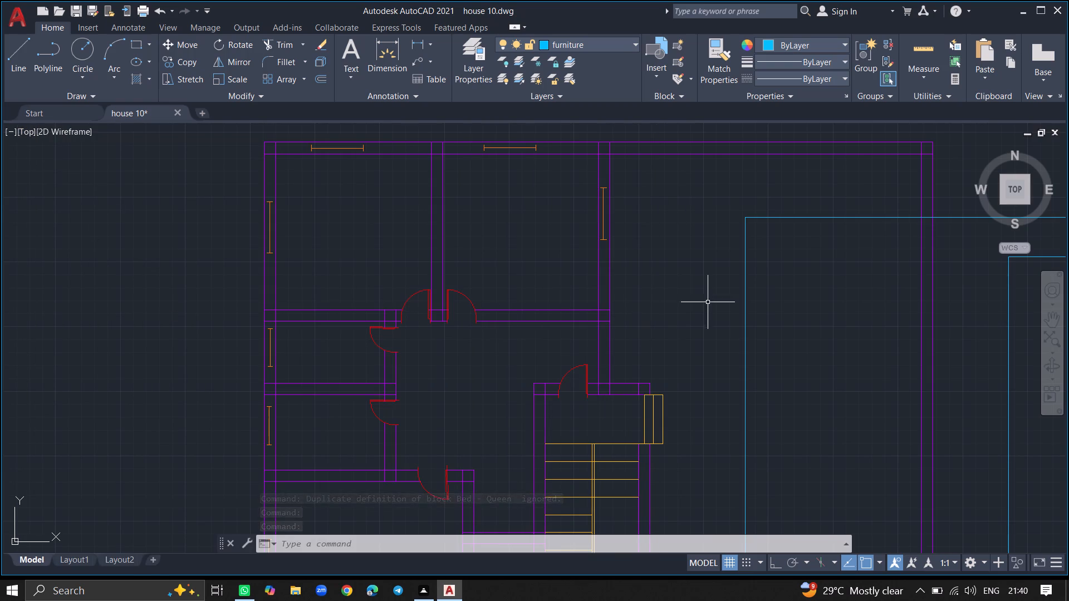
Scale the oversized queen bed down to a small fraction of its size, using a base point on its west edge.
click(745, 294)
text(sc)
key(Return)
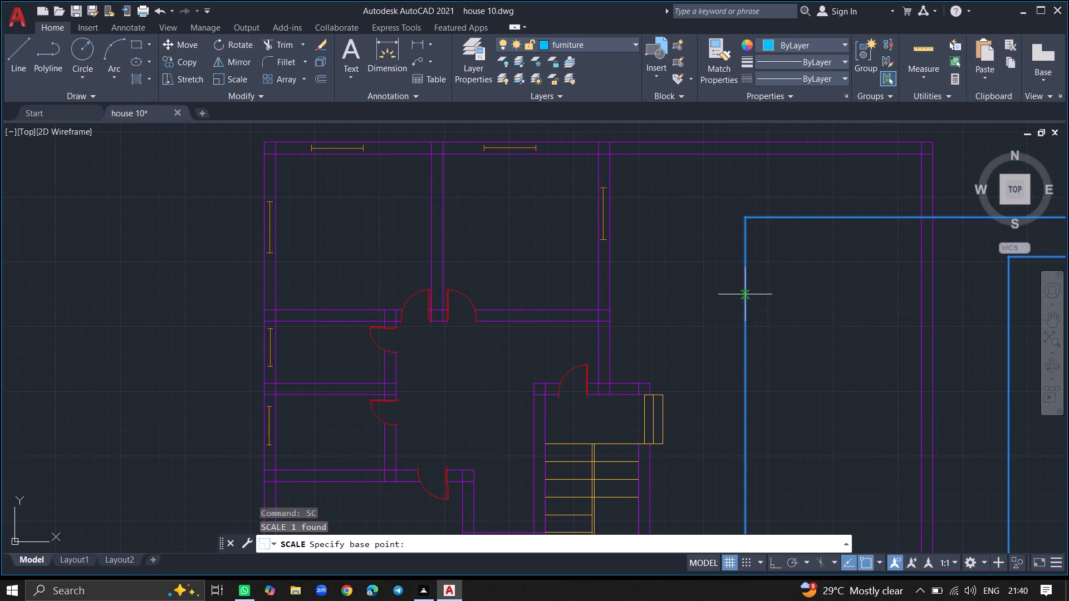
click(745, 294)
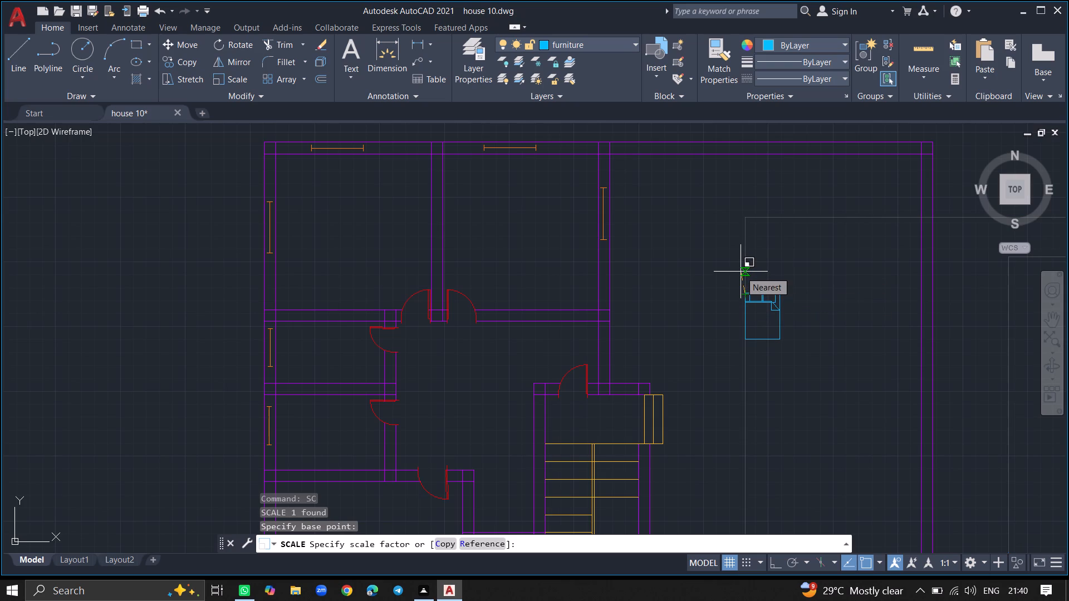
click(741, 272)
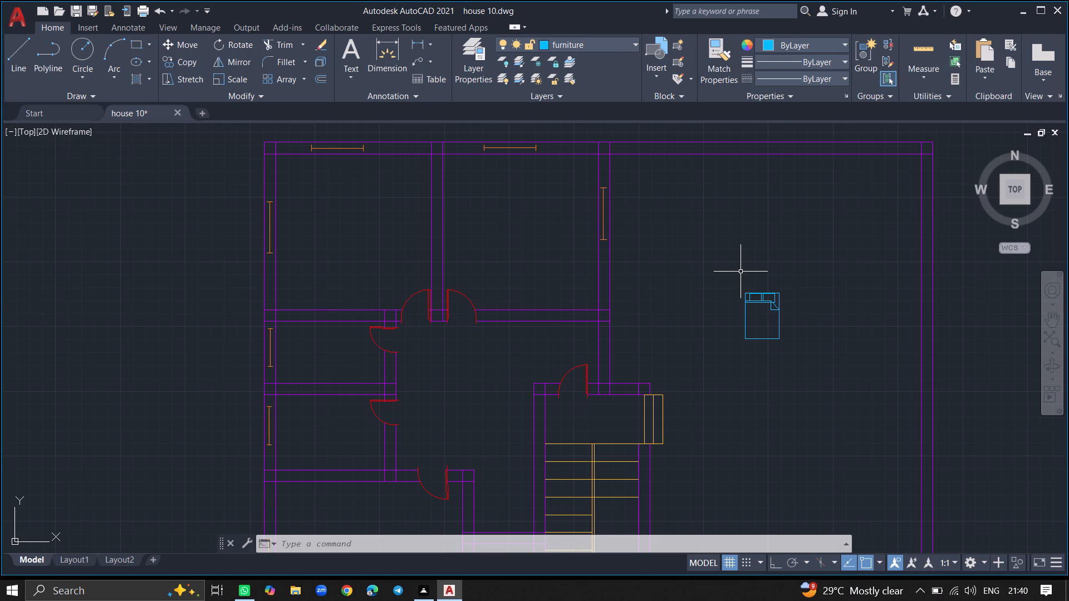
Move the scaled bed from the large open area into the northwest bedroom, near its upper window.
click(772, 300)
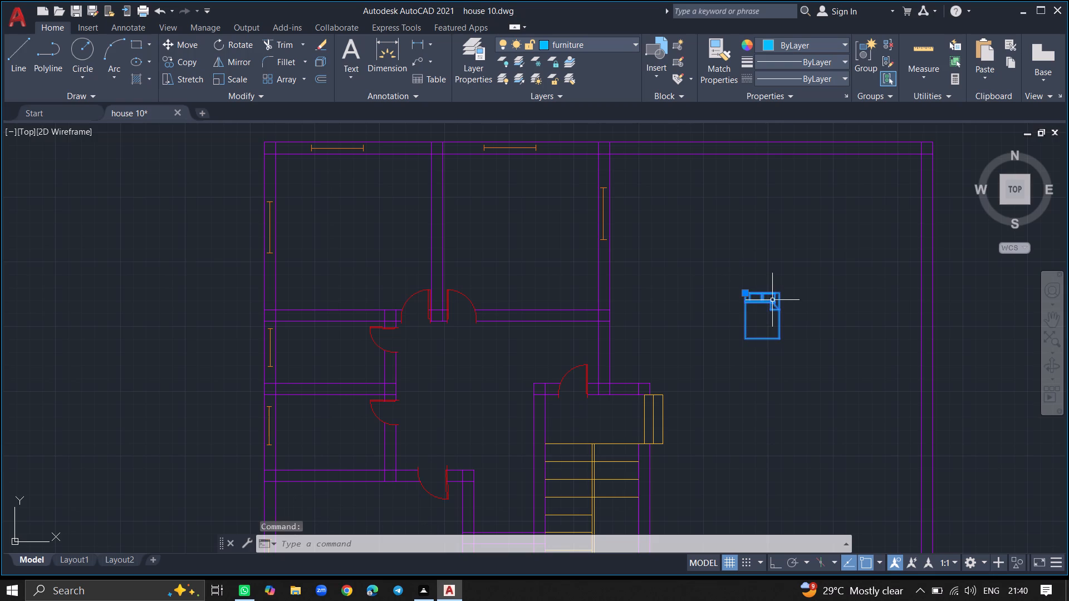
text(move)
key(Return)
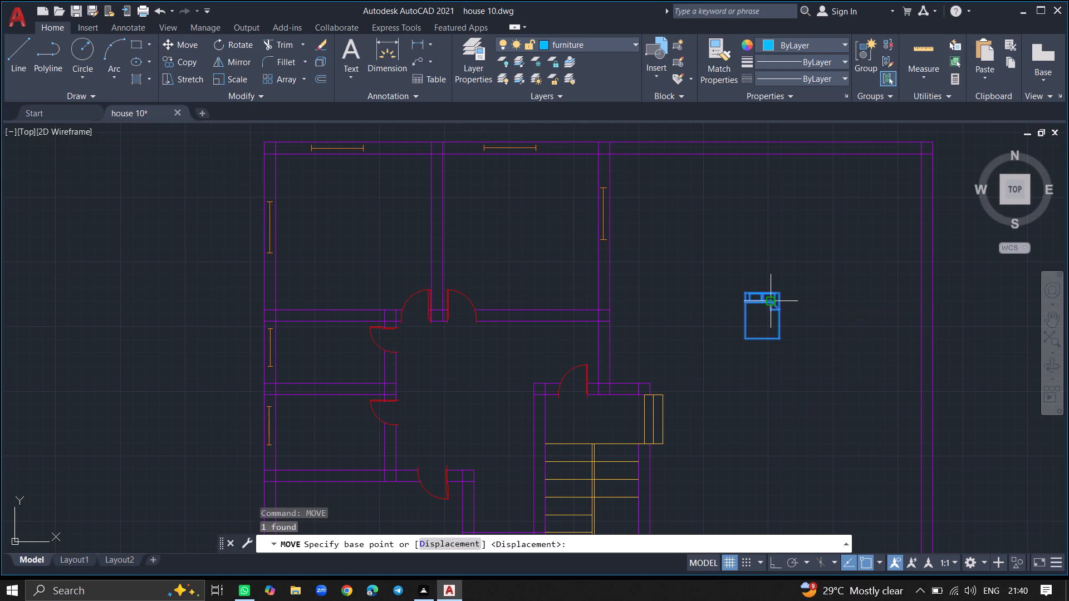
click(772, 300)
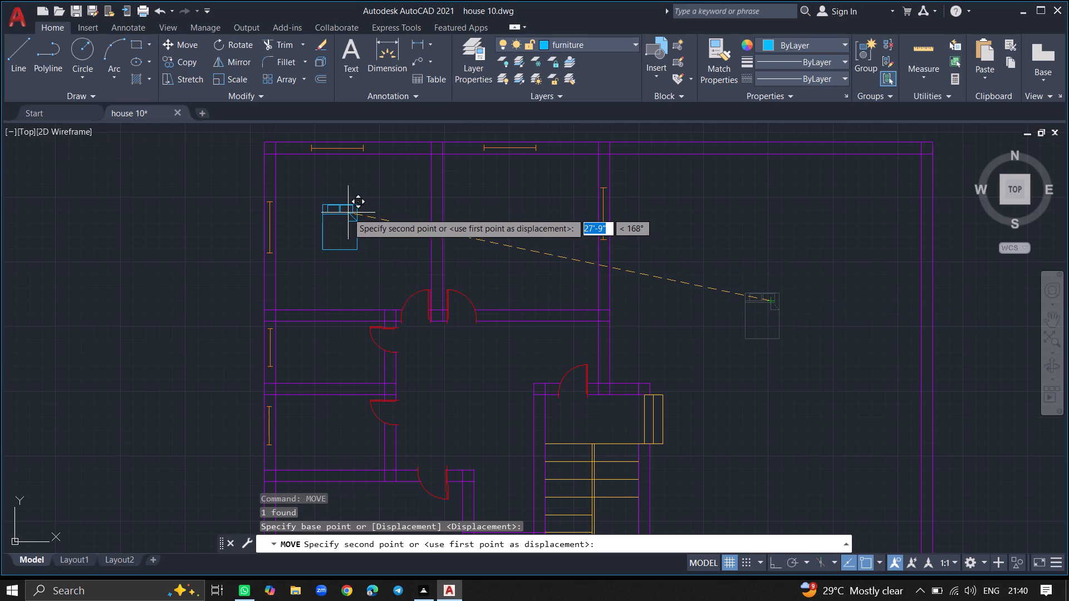
click(326, 186)
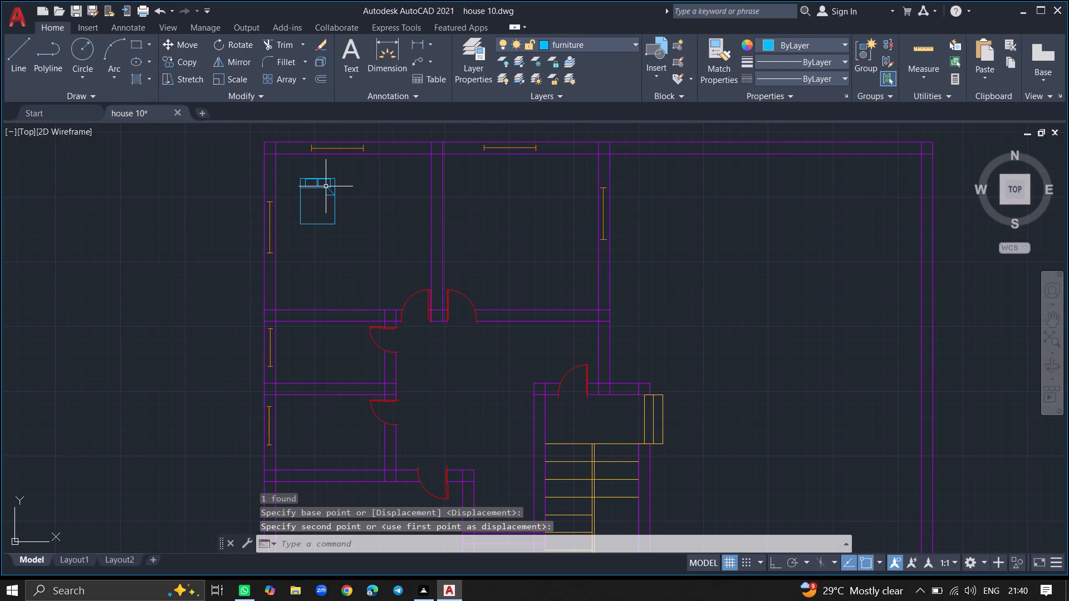
Scale the bed up moderately in the northwest bedroom, using a base point on its pillow end.
click(326, 186)
text(sc)
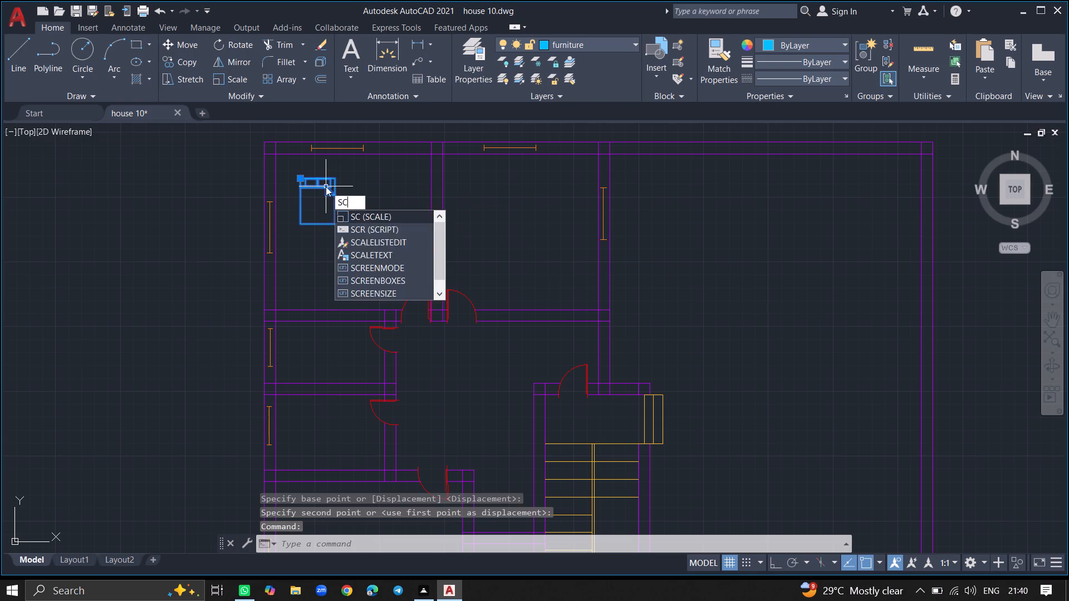
key(Return)
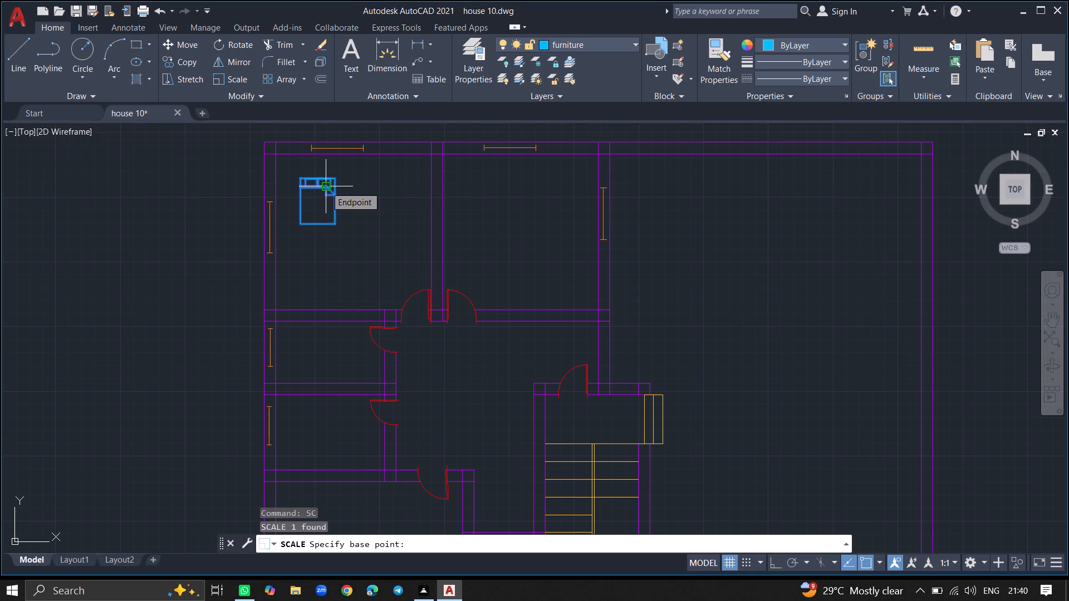
click(326, 186)
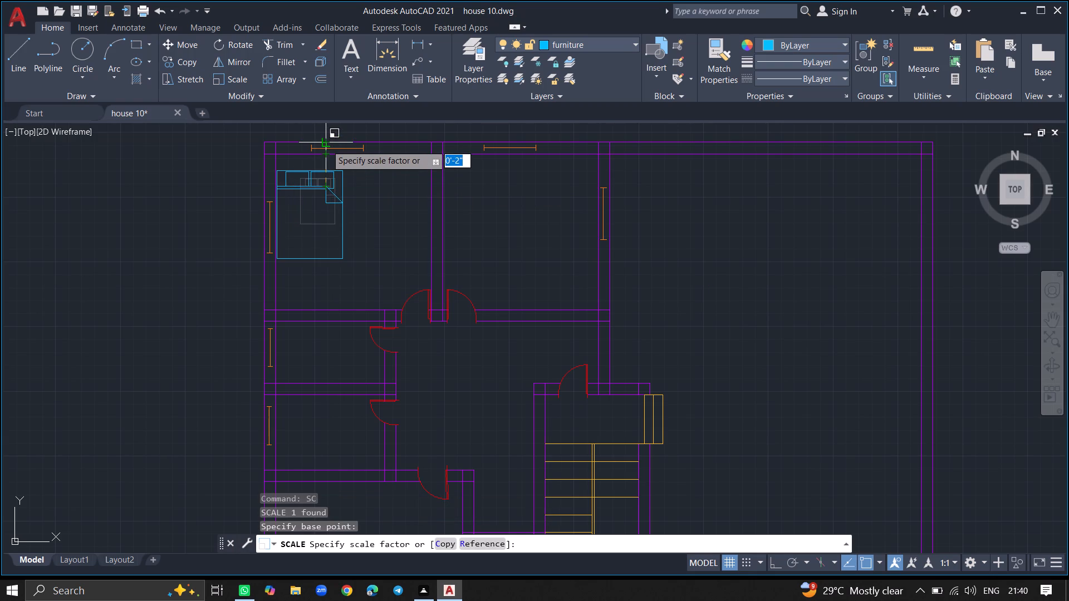
click(330, 152)
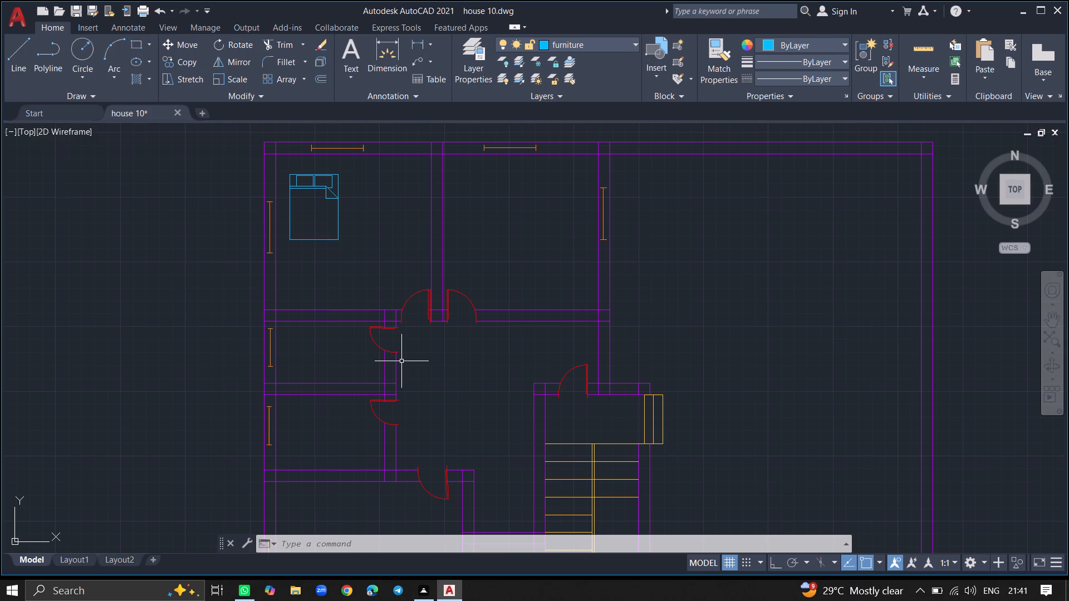
Save the drawing.
key(ctrl+s)
key(ctrl+s)
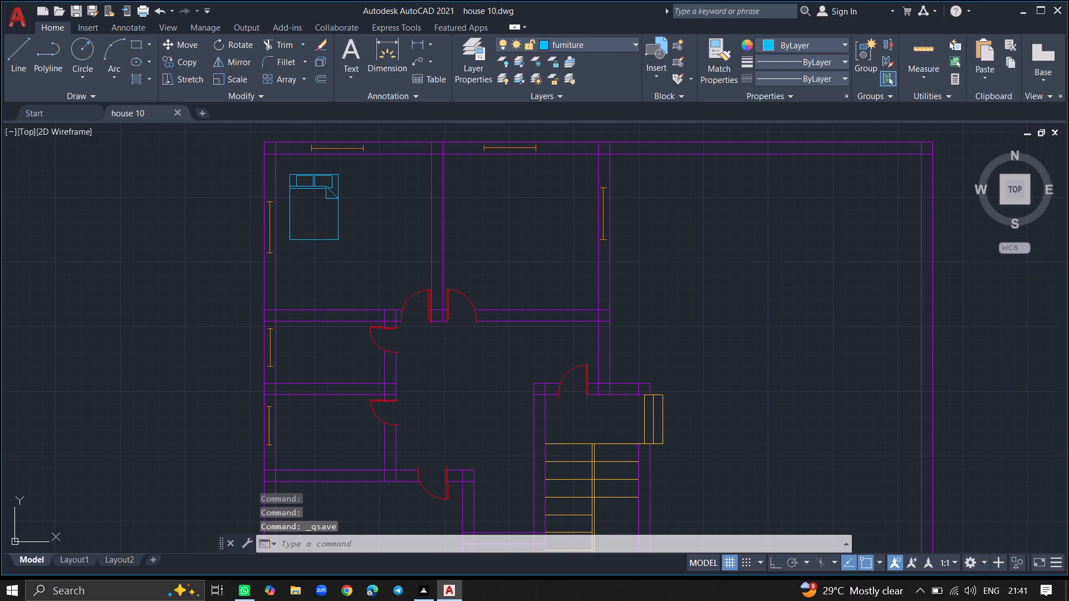
Copy the bed from its lower east corner into the southwest bedroom, about 23'-9" away at 273°.
click(339, 235)
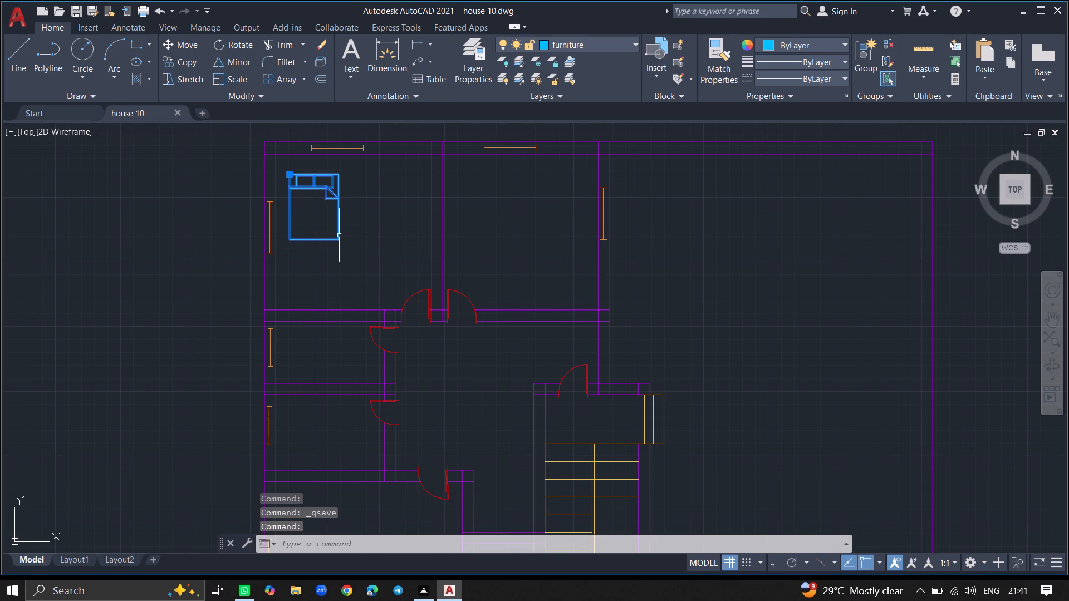
text(cop)
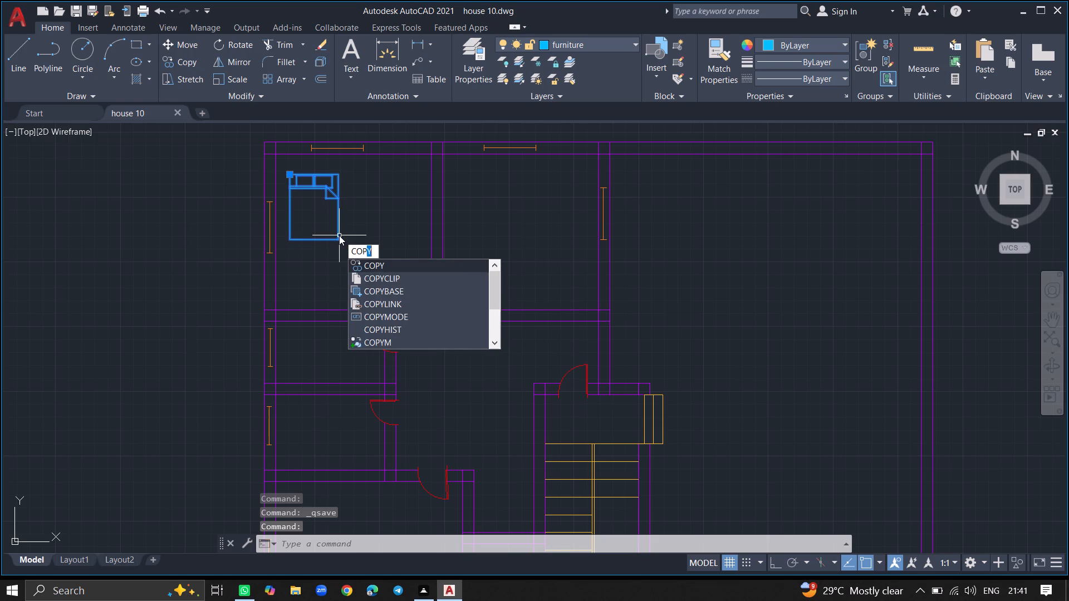
key(y)
key(Return)
click(339, 235)
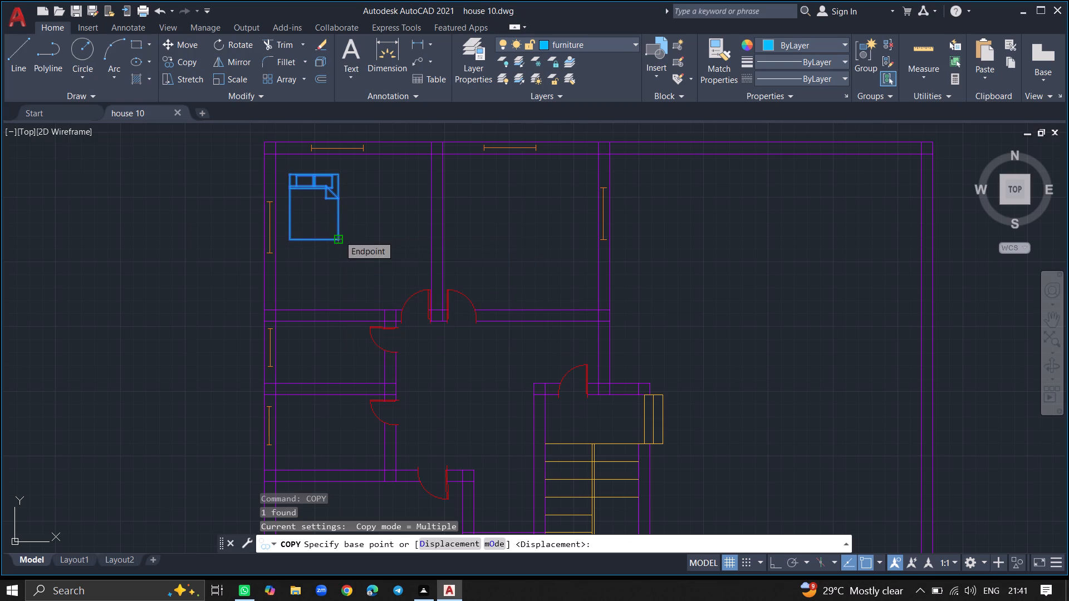
ctrl+scroll(345, 380, down, 1)
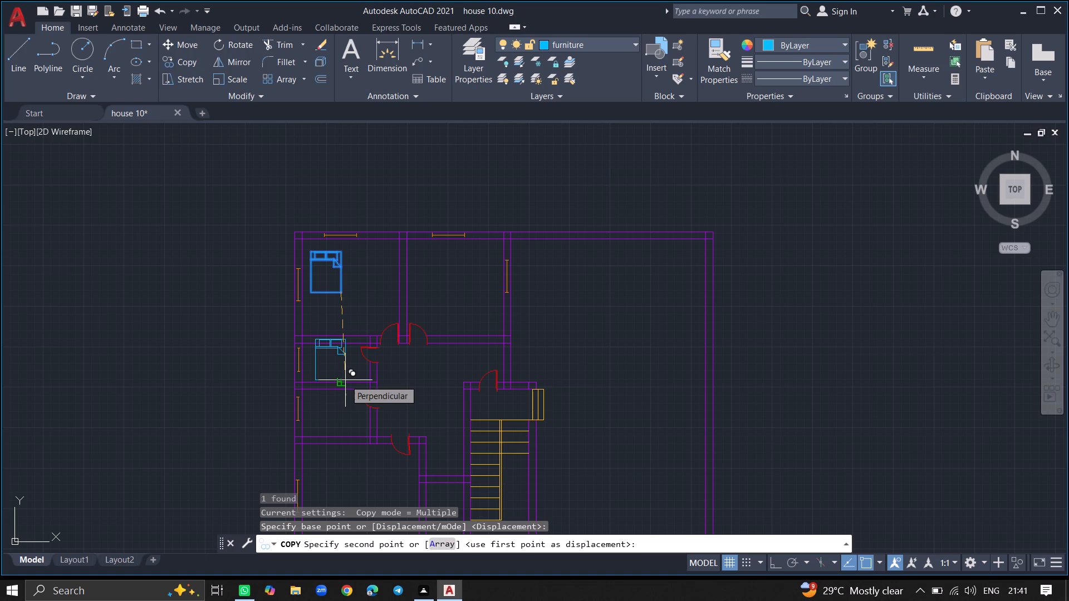
ctrl+scroll(350, 465, down, 1)
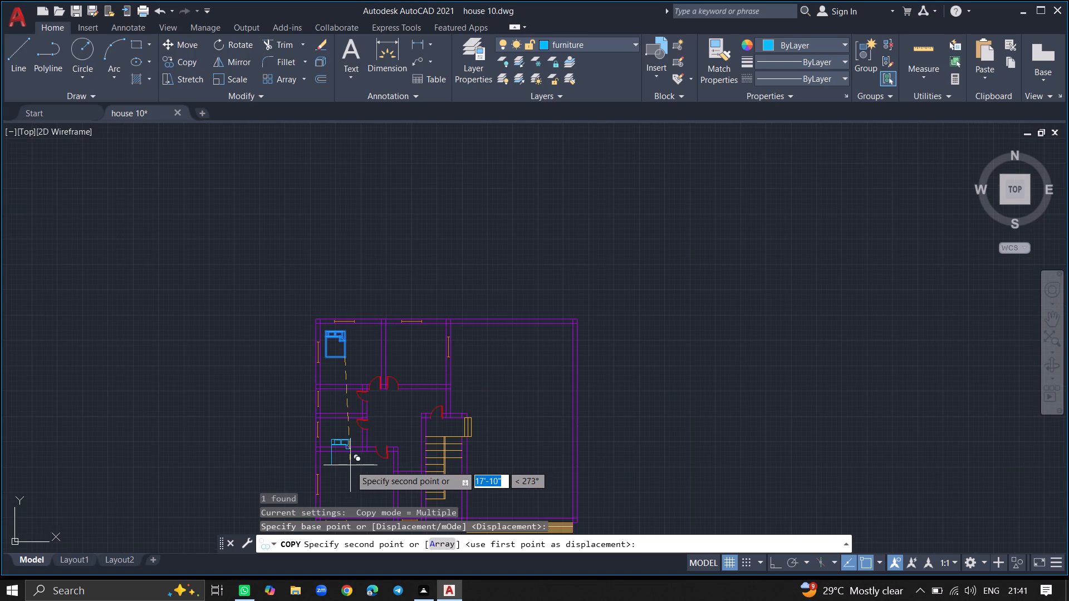
ctrl+scroll(350, 465, down, 3)
ctrl+scroll(357, 492, up, 4)
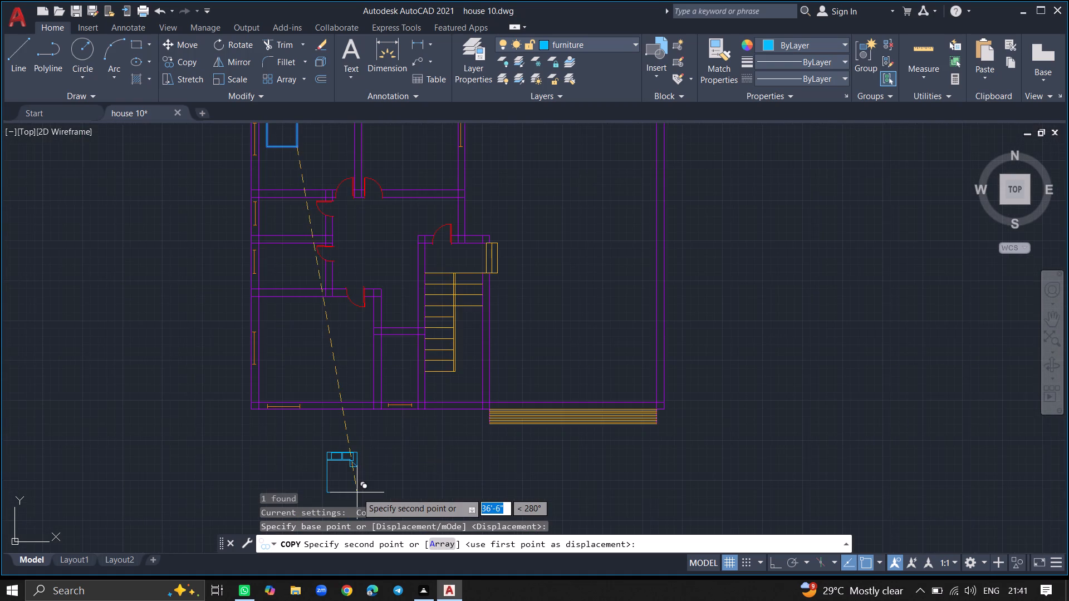
click(307, 375)
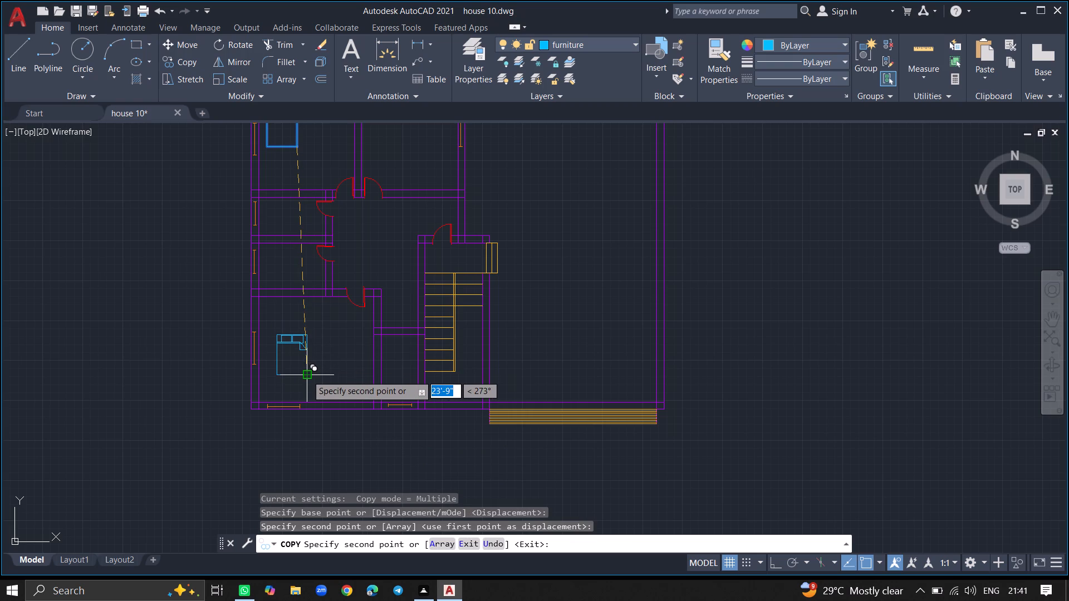
key(Escape)
Rotate the copied bed 180° about the middle of its headboard edge, with Ortho turned on.
click(307, 375)
text(rotate)
key(Return)
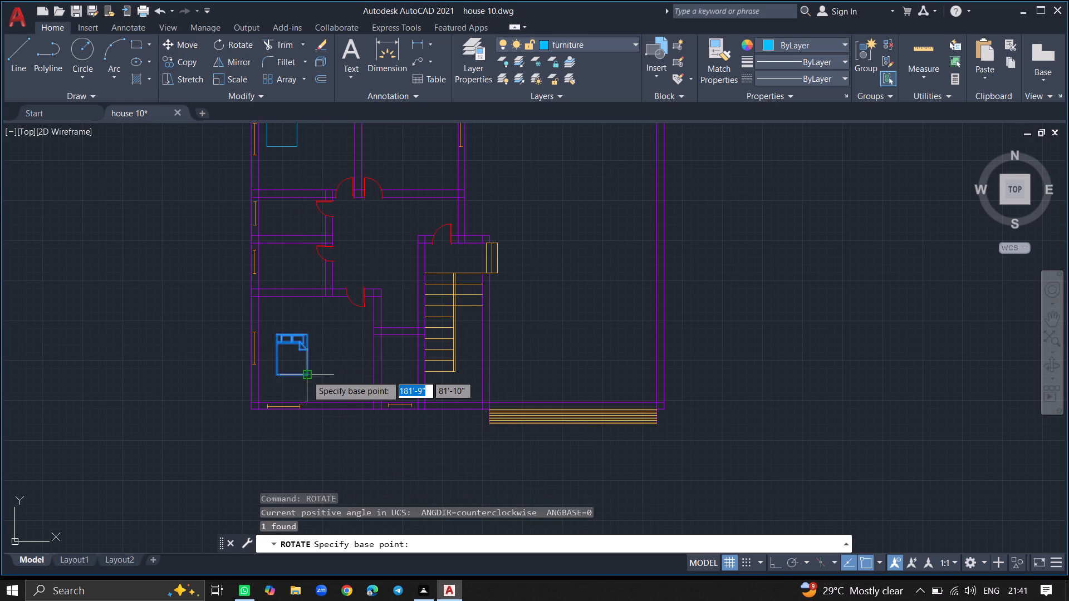
click(293, 333)
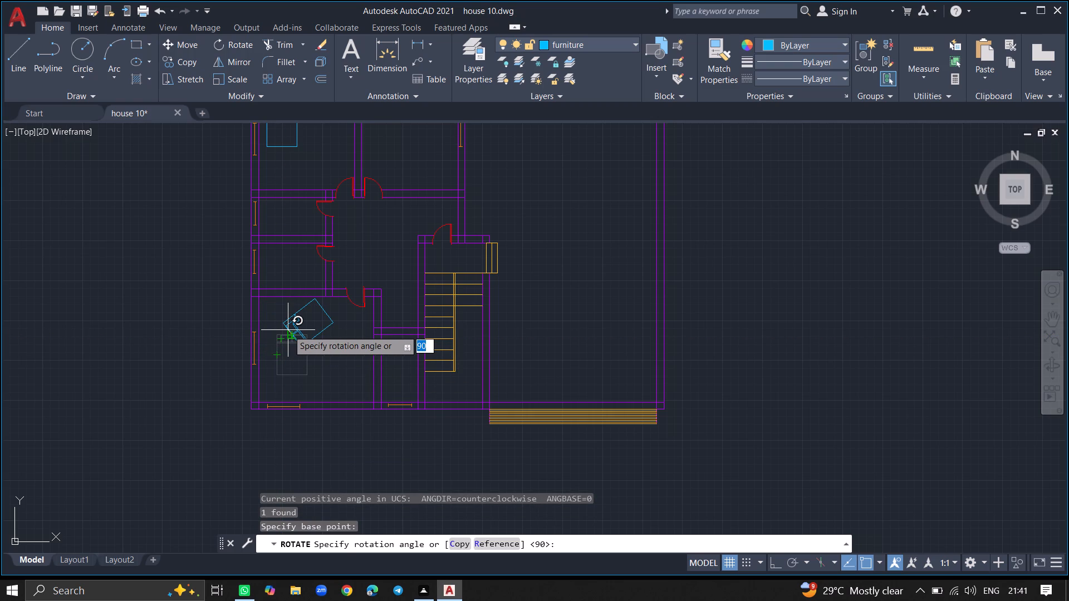
key(F8)
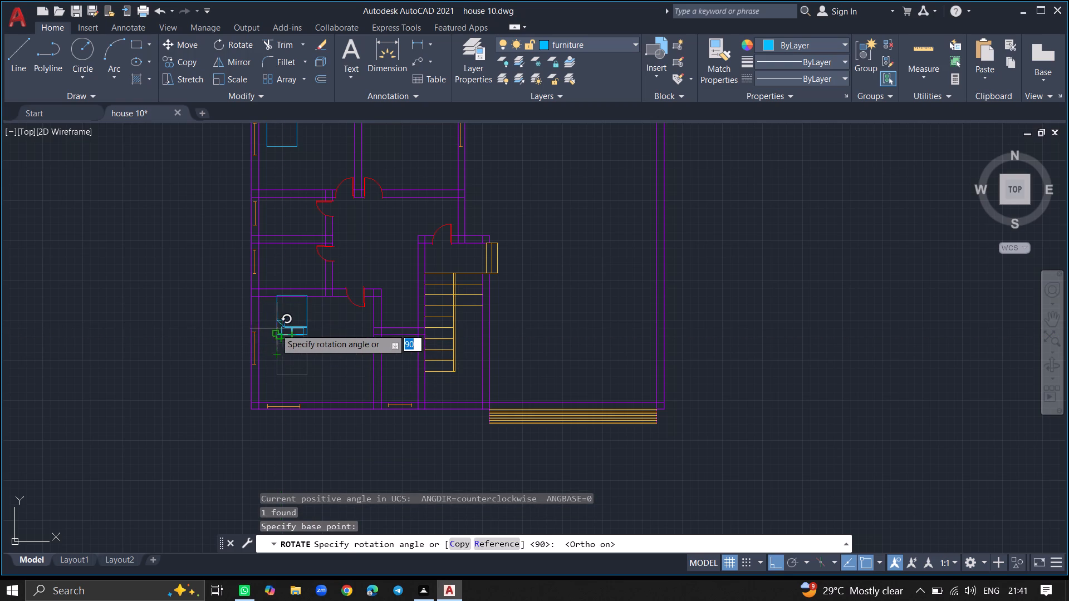
click(274, 331)
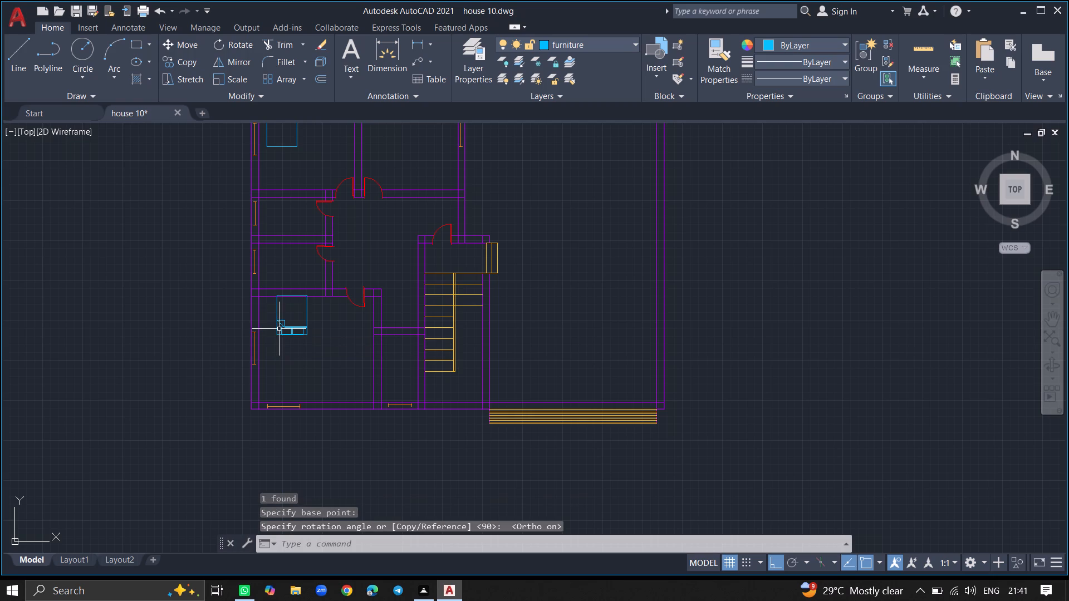
Move the bed in the southwest bedroom straight south so its pillow end sits near the south wall.
click(279, 329)
text(move)
key(Return)
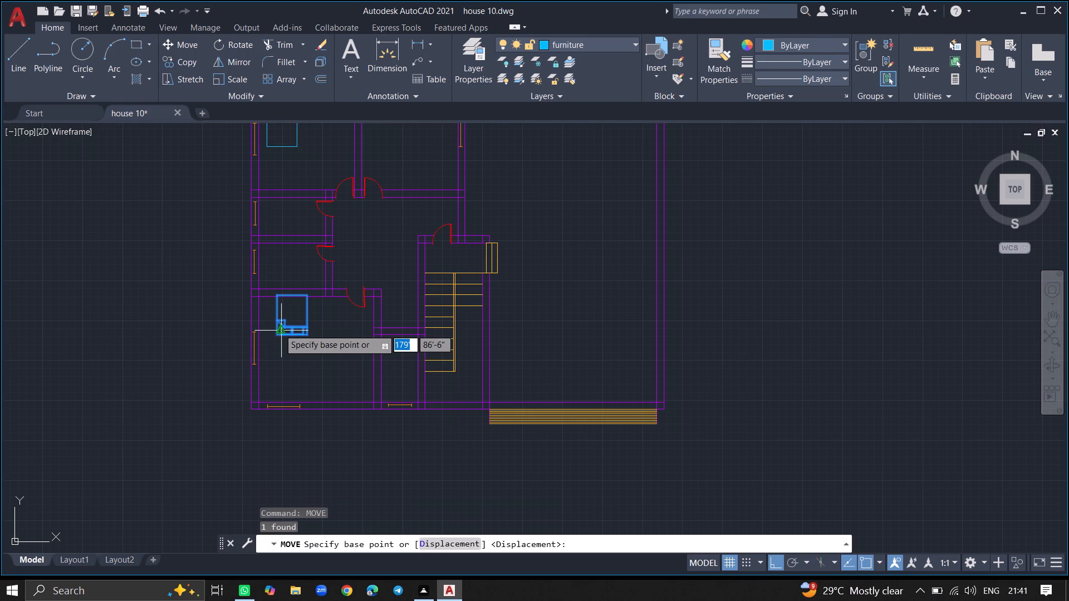
click(290, 329)
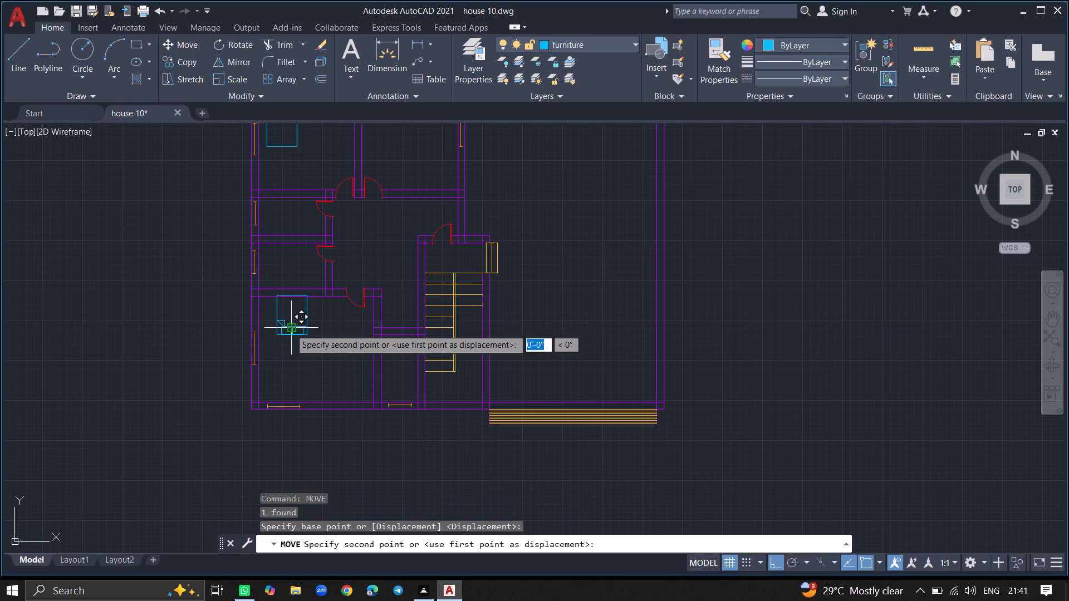
click(286, 376)
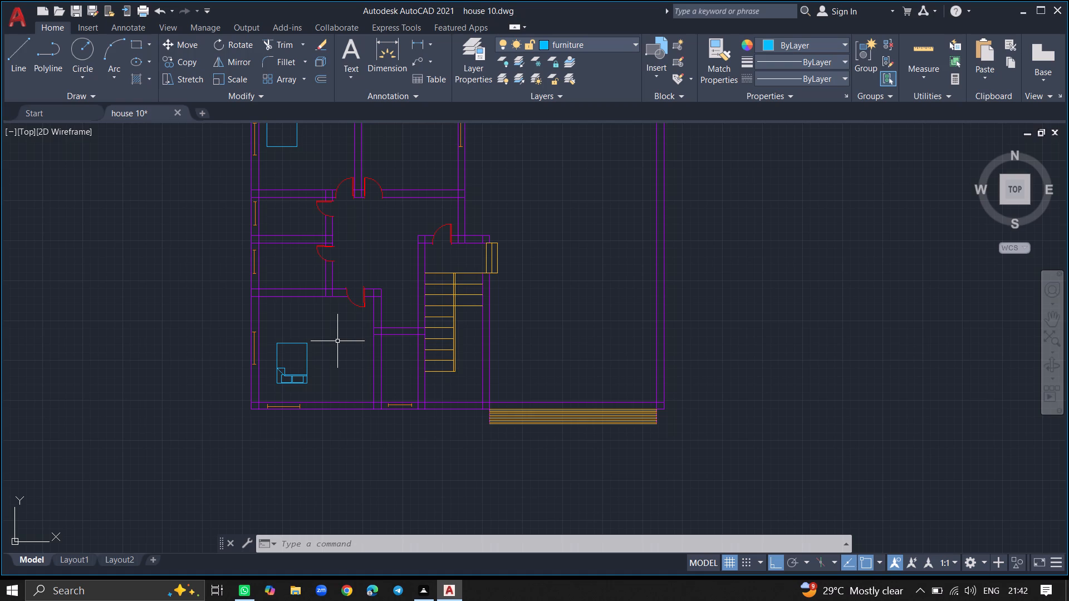
Insert the Toilet - top block from the House Designer.dwg sample blocks in DesignCenter, placing it east of the staircase.
key(ctrl+2)
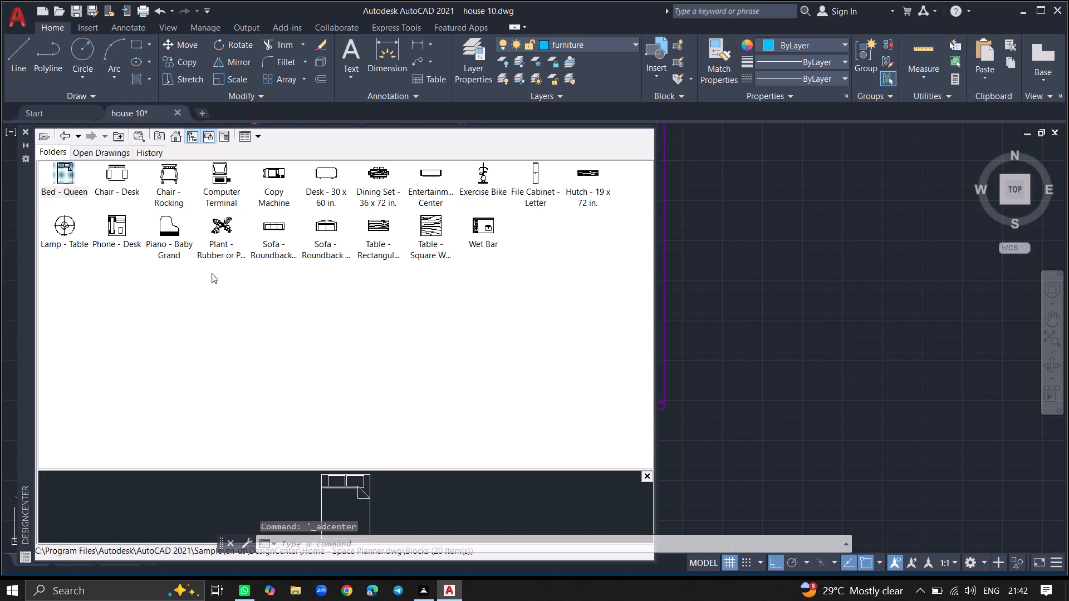
click(62, 134)
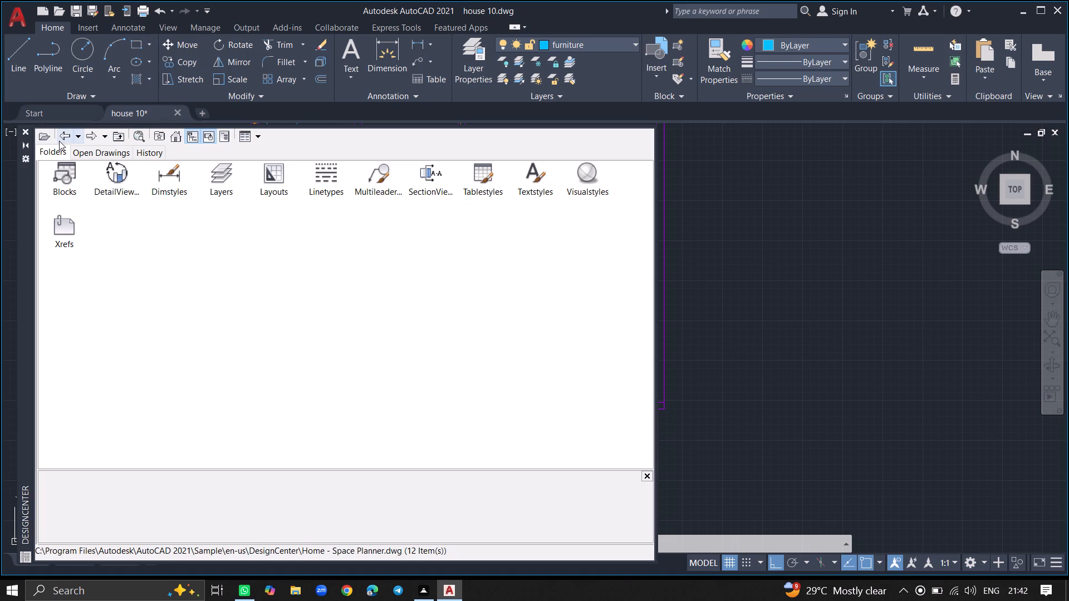
click(62, 136)
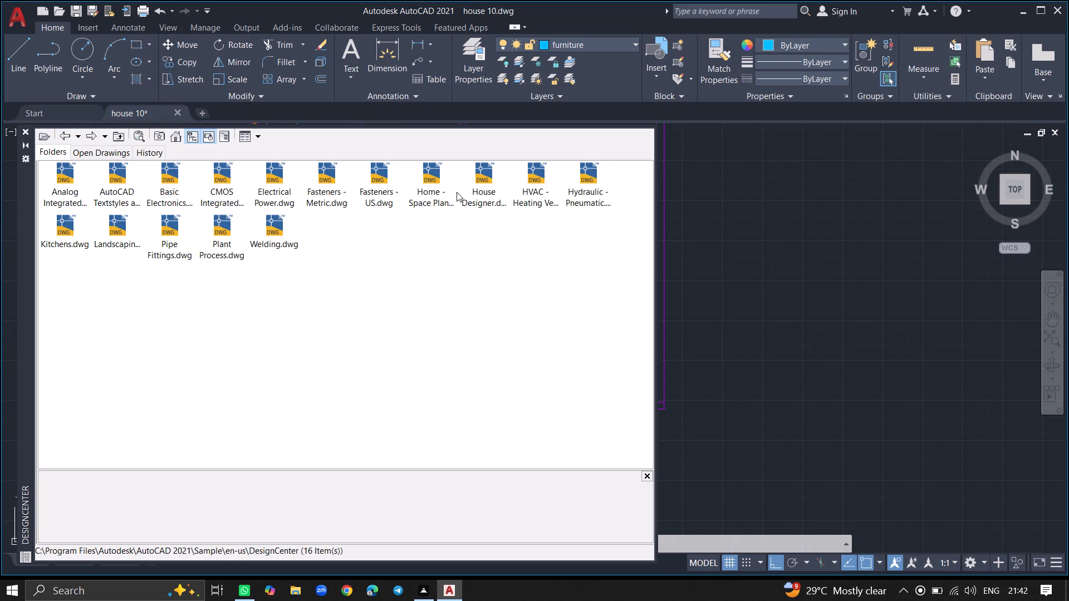
double_click(480, 187)
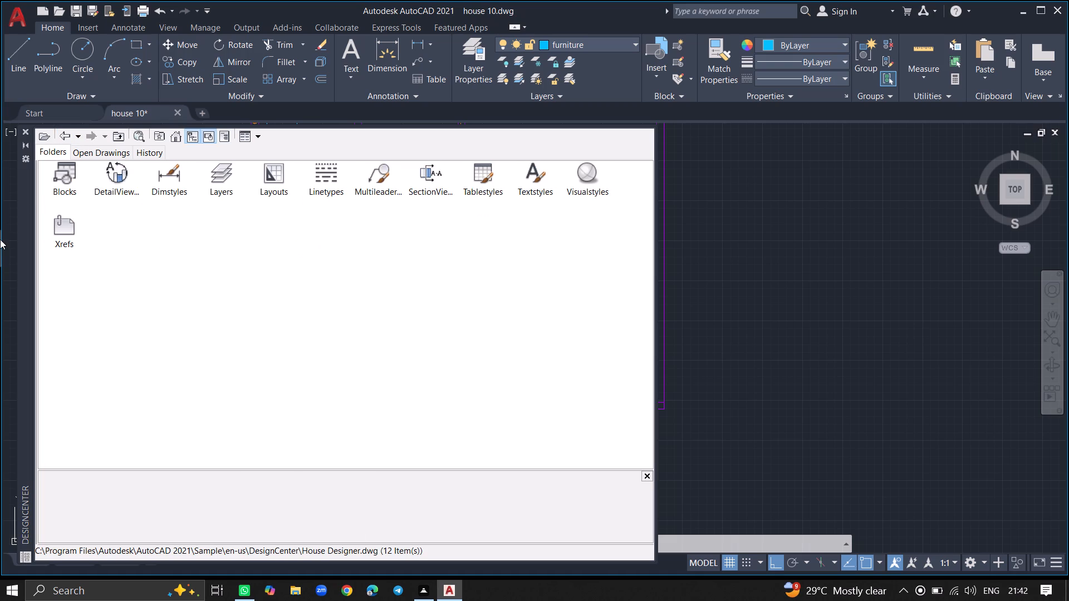
double_click(66, 178)
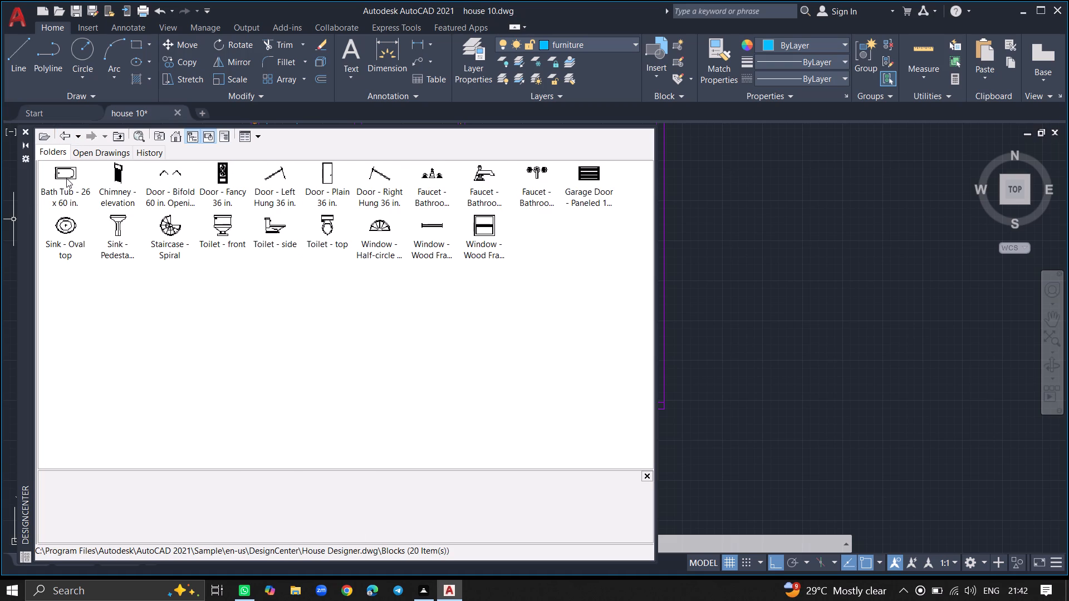
click(328, 223)
drag(328, 223, 655, 225)
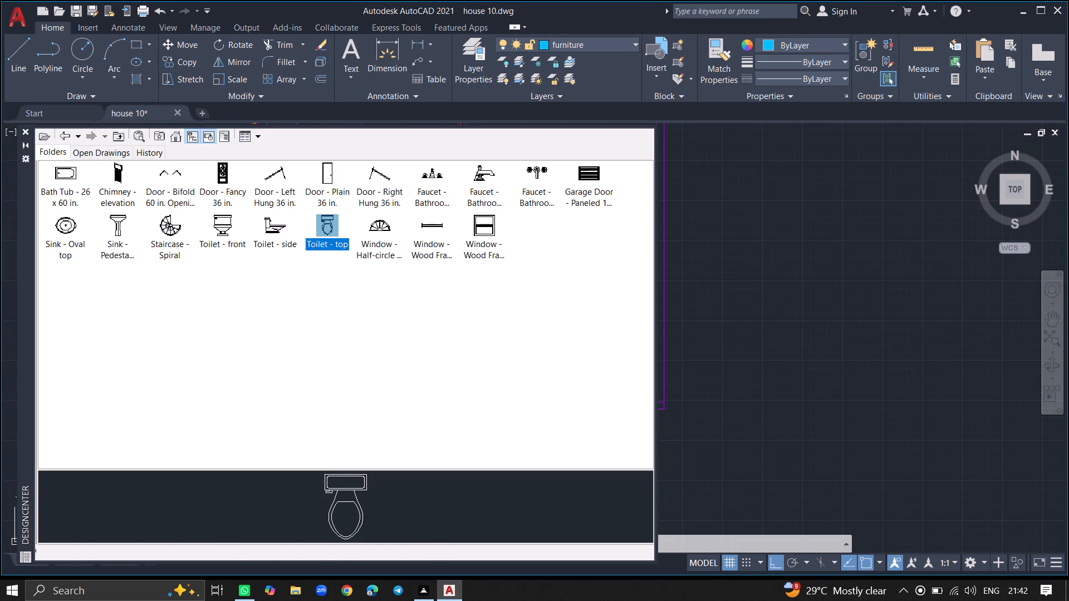
drag(655, 225, 733, 260)
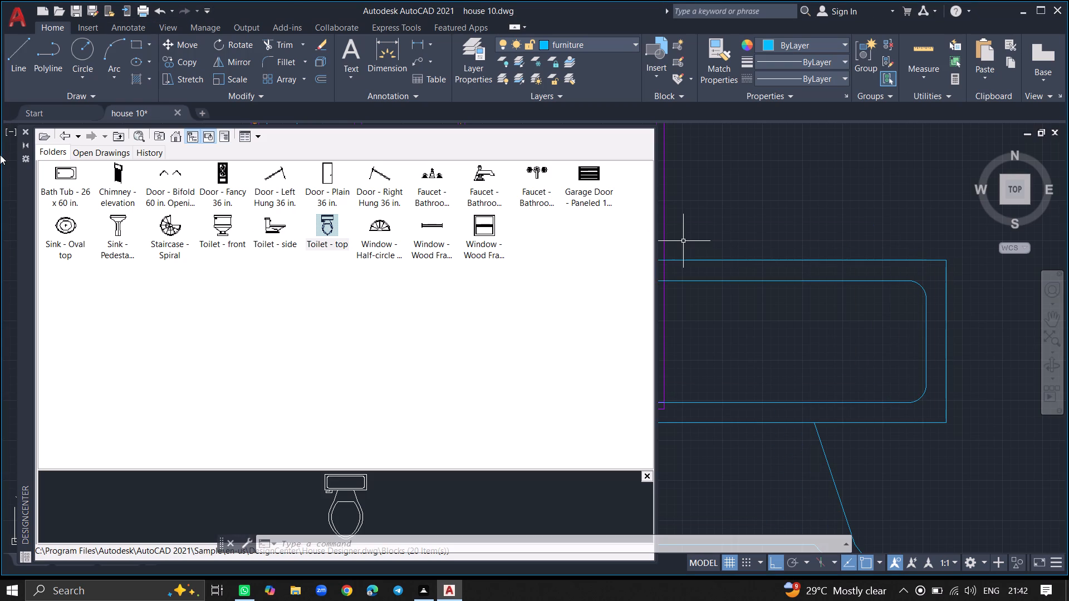
click(25, 127)
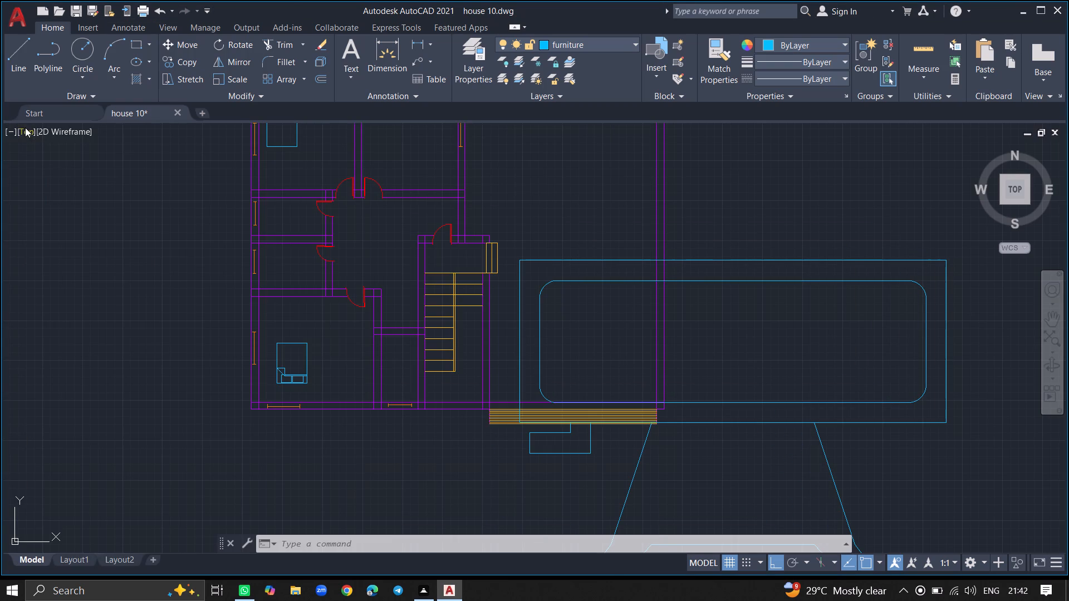
Scale the oversized toilet block down to fixture size, using a base point on the inner west edge of its tank.
click(540, 306)
text(sc)
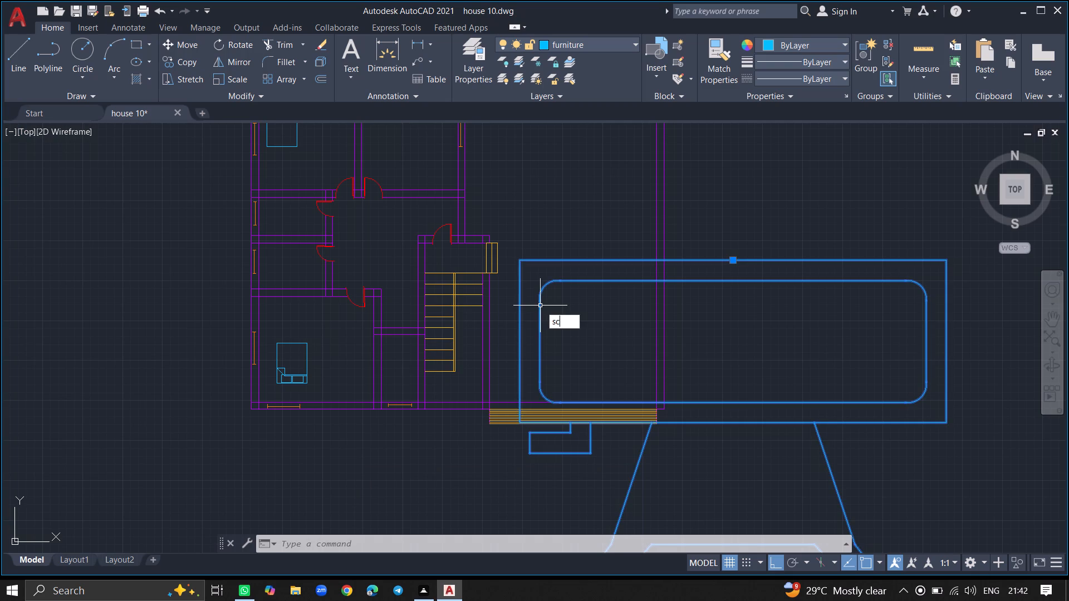
key(Return)
click(540, 306)
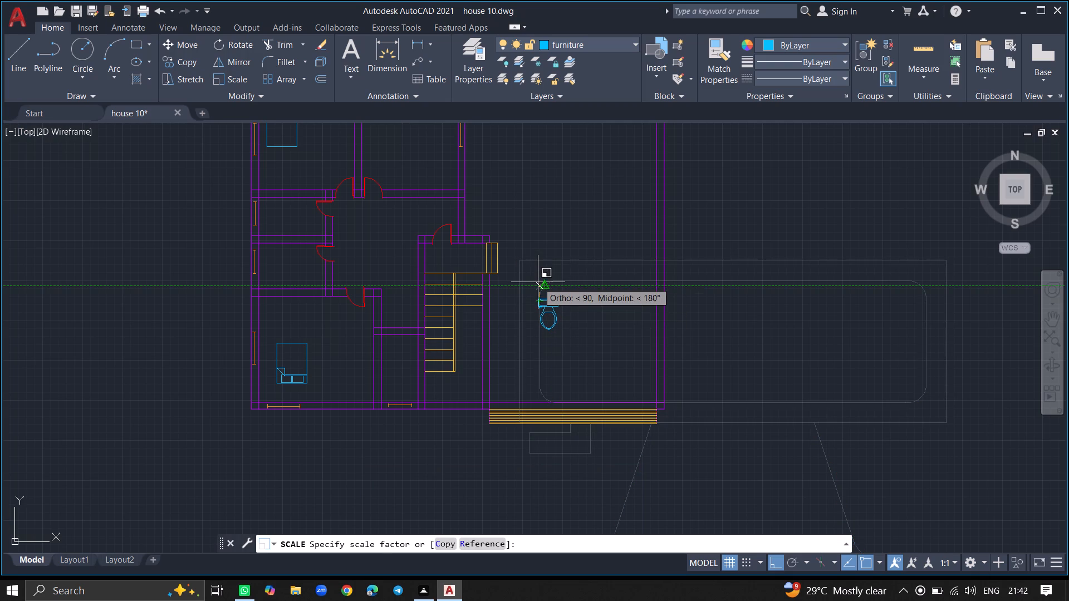
click(538, 282)
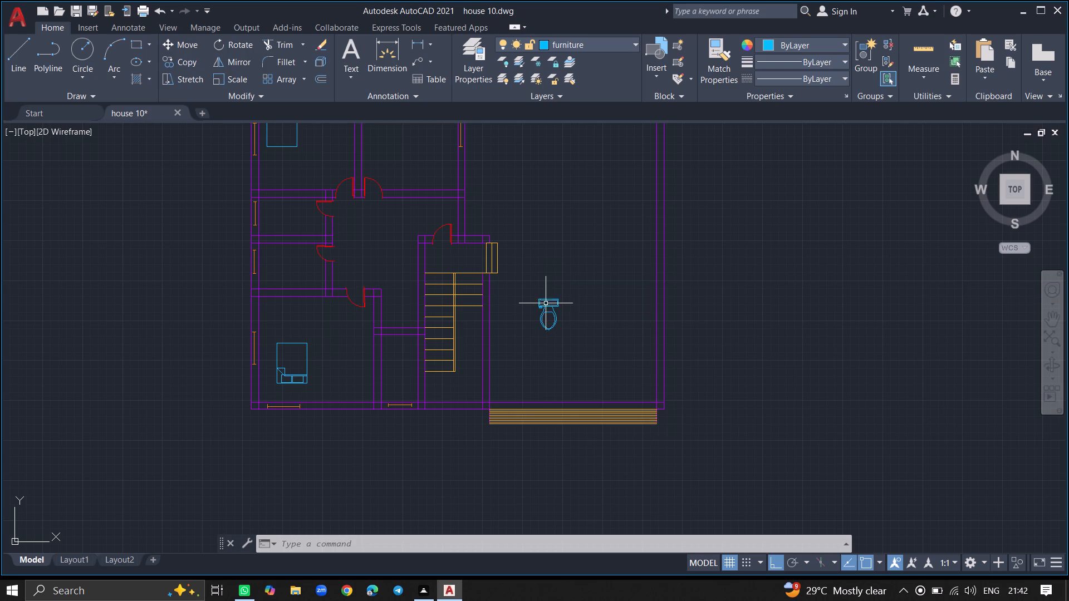
Rotate the toilet 90° so its tank faces west and its bowl points east.
click(547, 307)
ctrl+scroll(547, 307, up, 1)
text(rot)
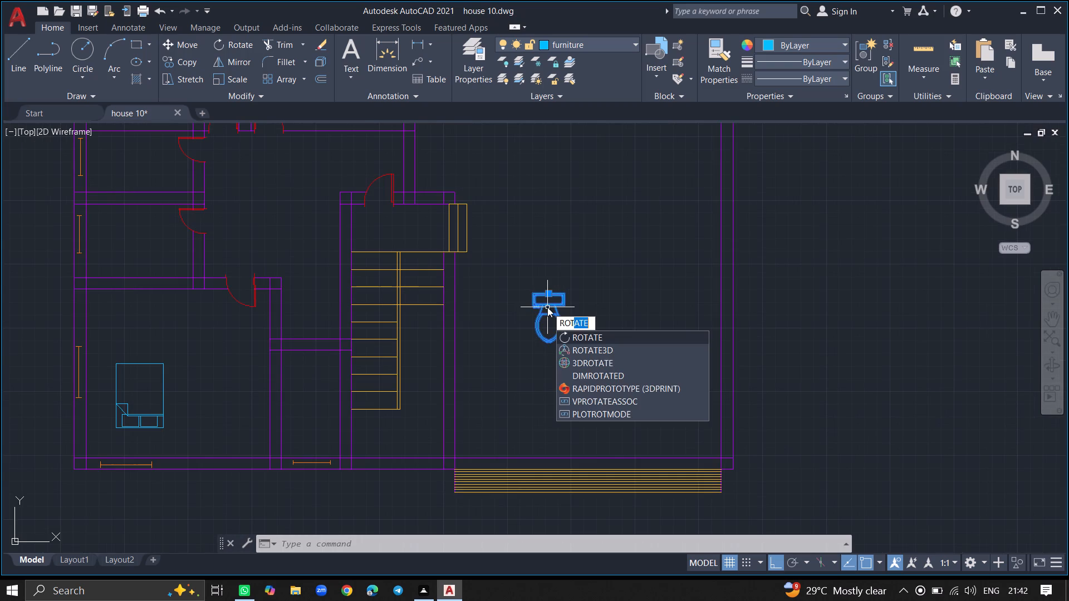
key(Return)
click(547, 307)
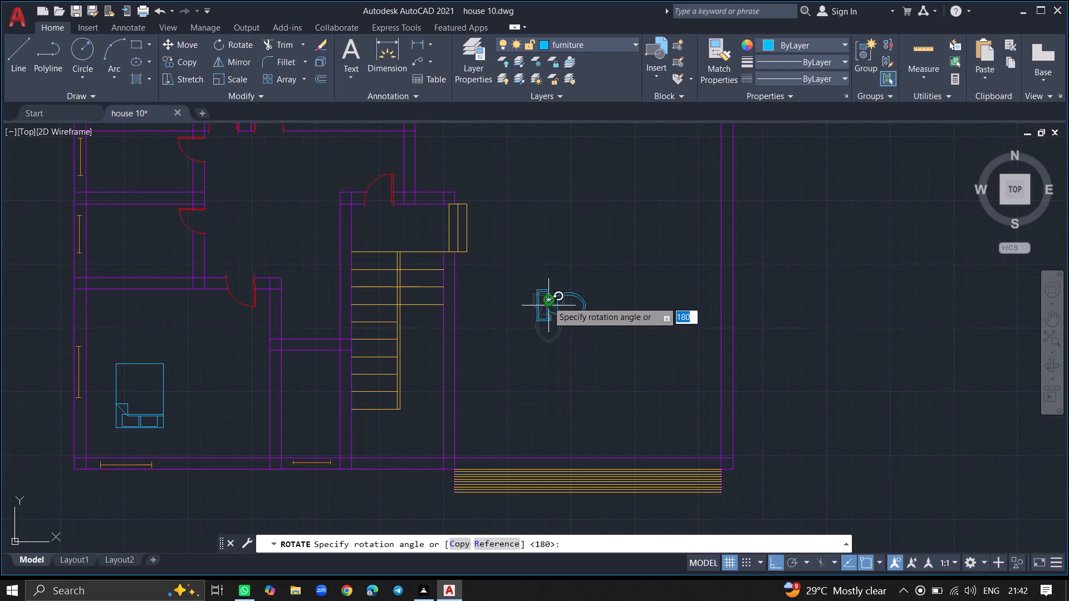
click(546, 292)
Move the toilet about 30'-7" at 162° into the northern west-side bathroom near its window wall, with Ortho turned off.
click(549, 297)
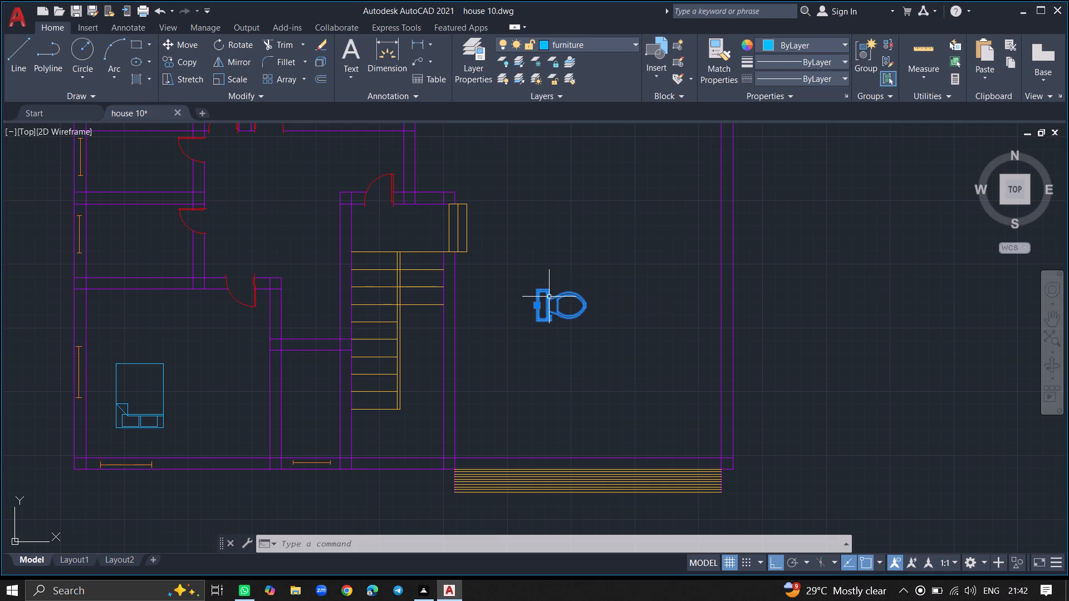
text(move)
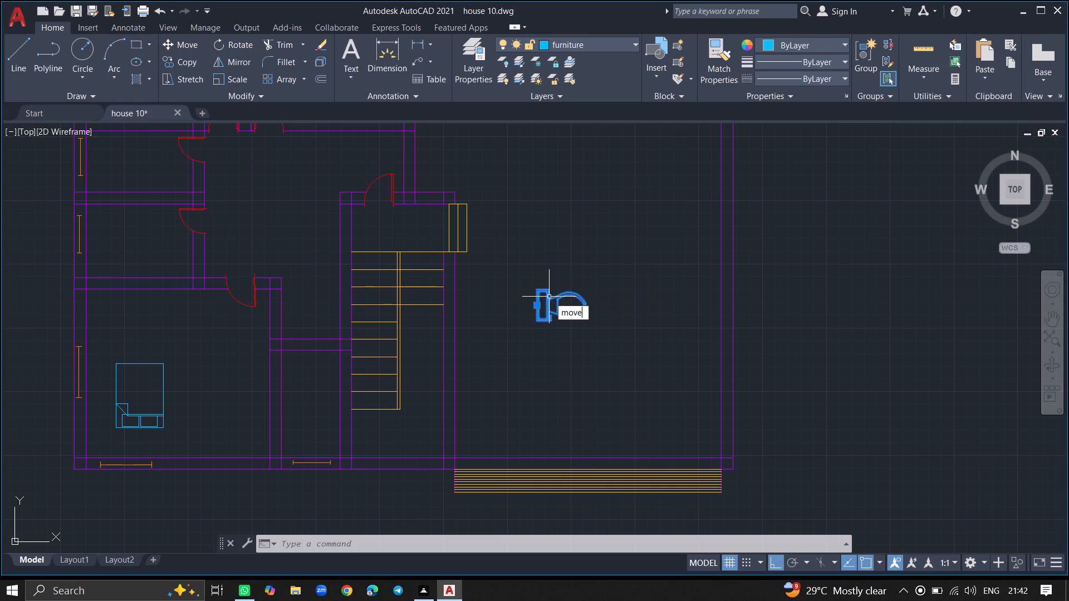
key(Return)
click(549, 297)
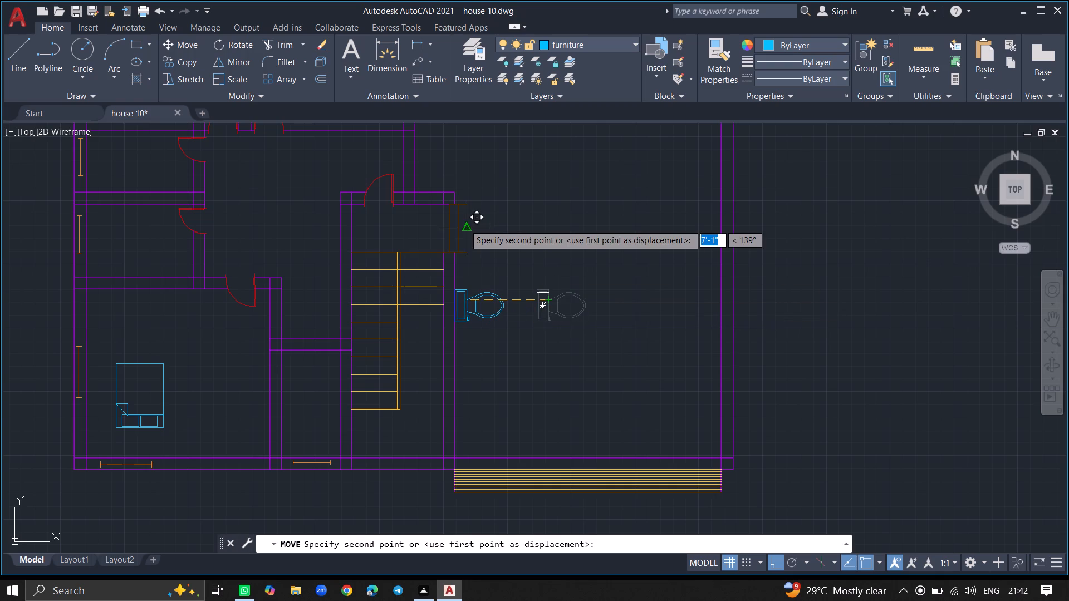
key(F8)
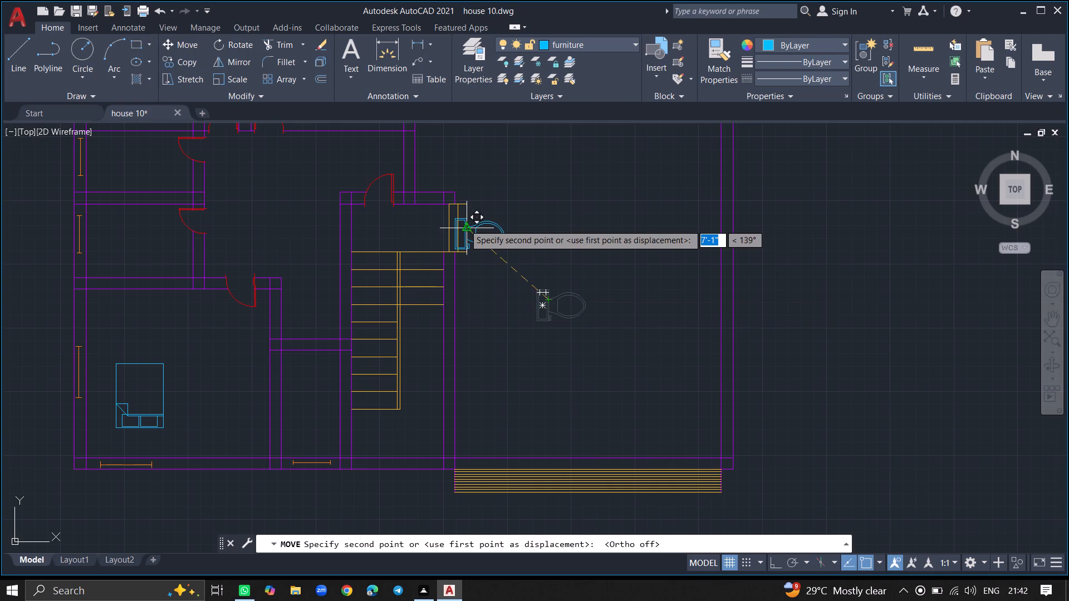
ctrl+scroll(464, 224, down, 3)
ctrl+scroll(382, 203, up, 4)
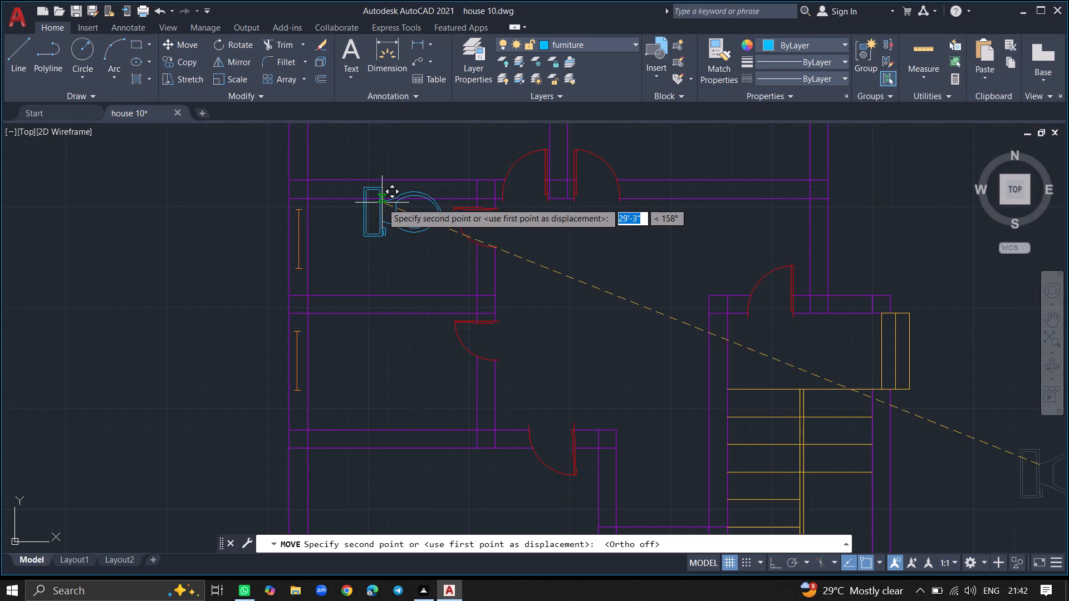
click(336, 234)
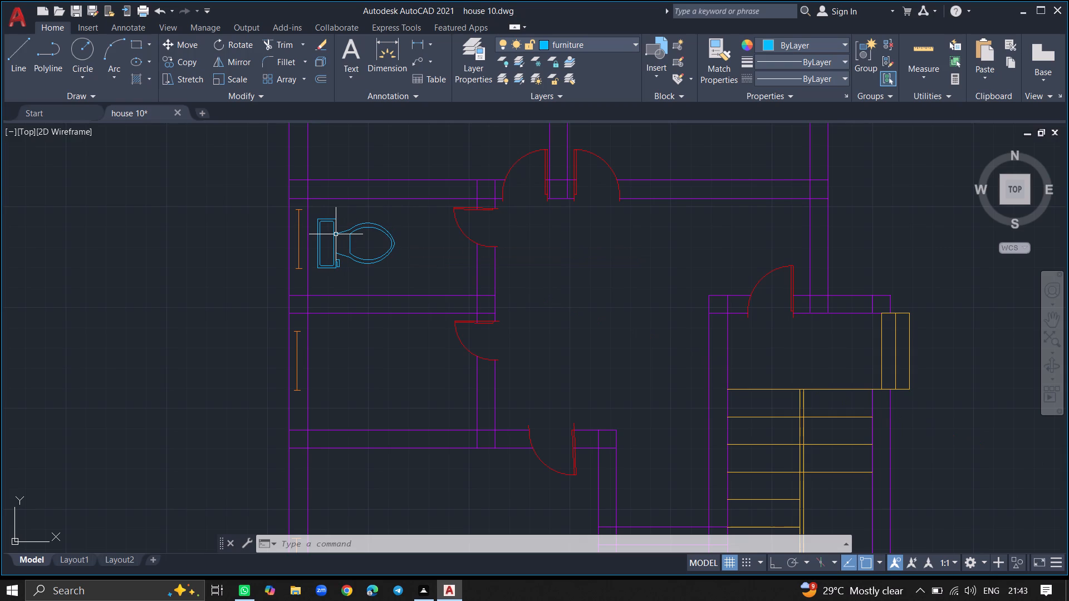
Copy the toilet about 21'-3" at 307° into the small bathroom between the southwest bedroom and the staircase.
click(336, 234)
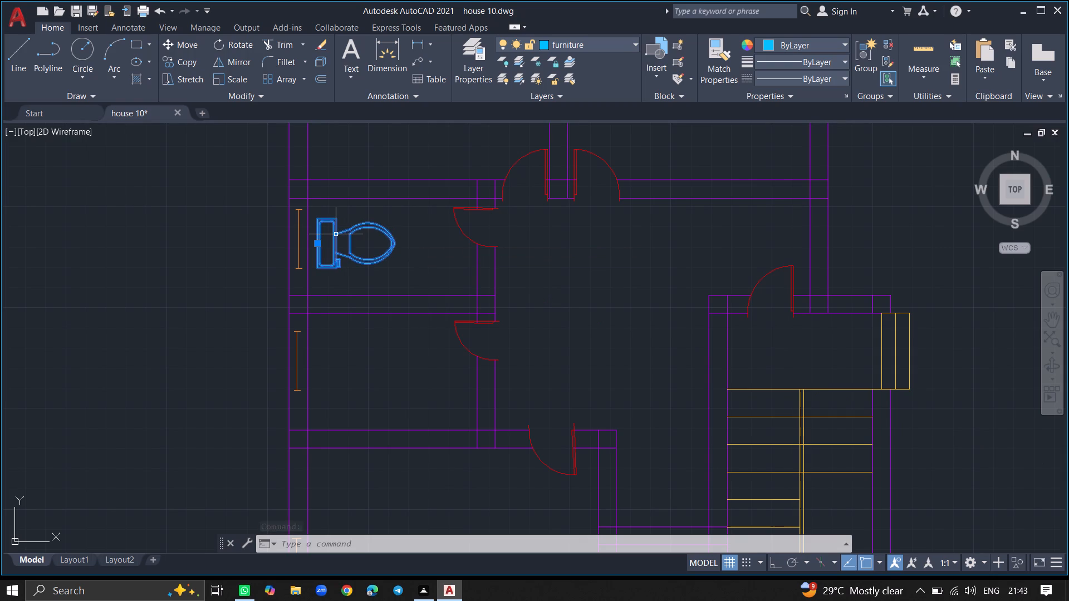
click(336, 234)
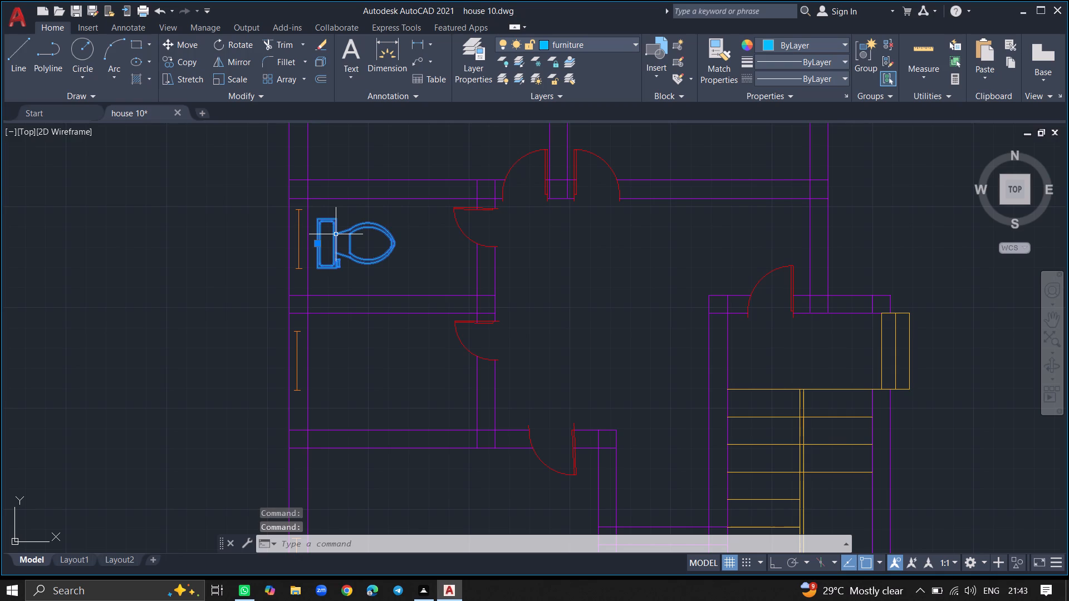
text(copy)
key(Return)
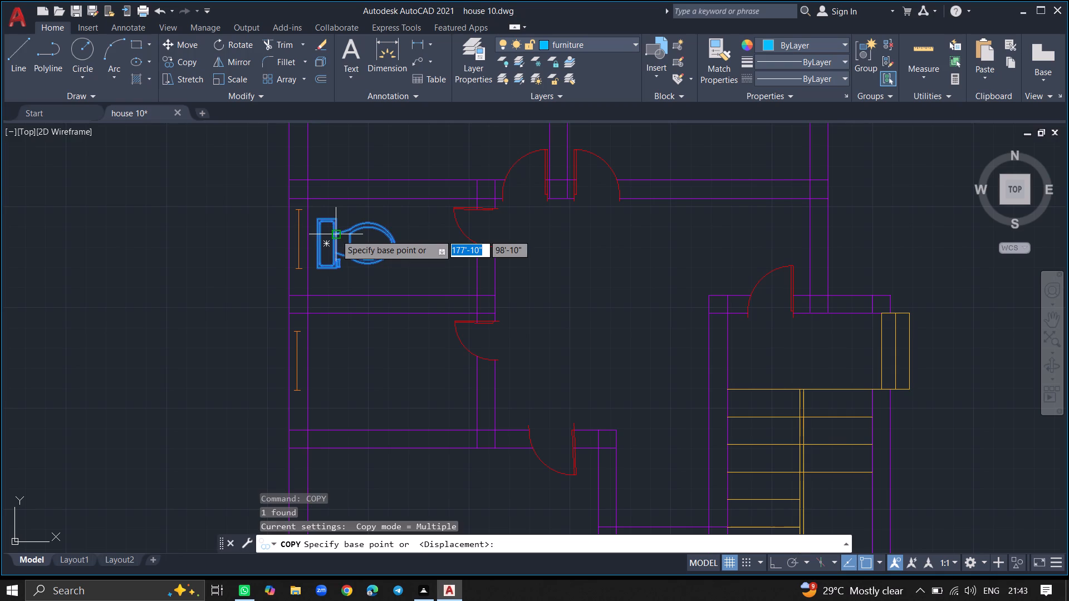
click(336, 234)
ctrl+scroll(367, 359, down, 3)
ctrl+scroll(430, 429, up, 3)
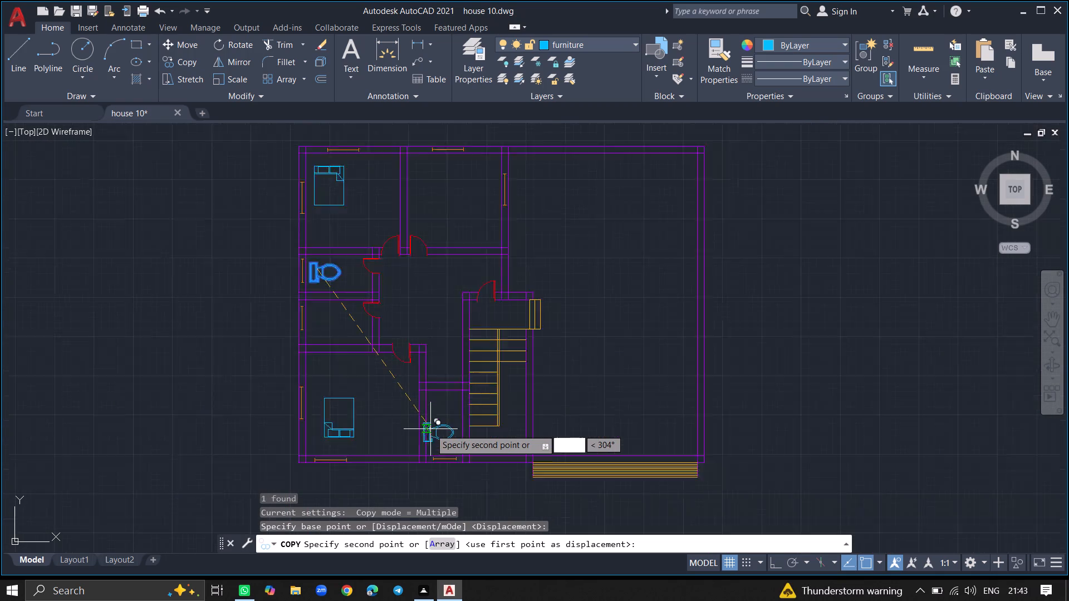
ctrl+scroll(430, 429, up, 1)
click(444, 427)
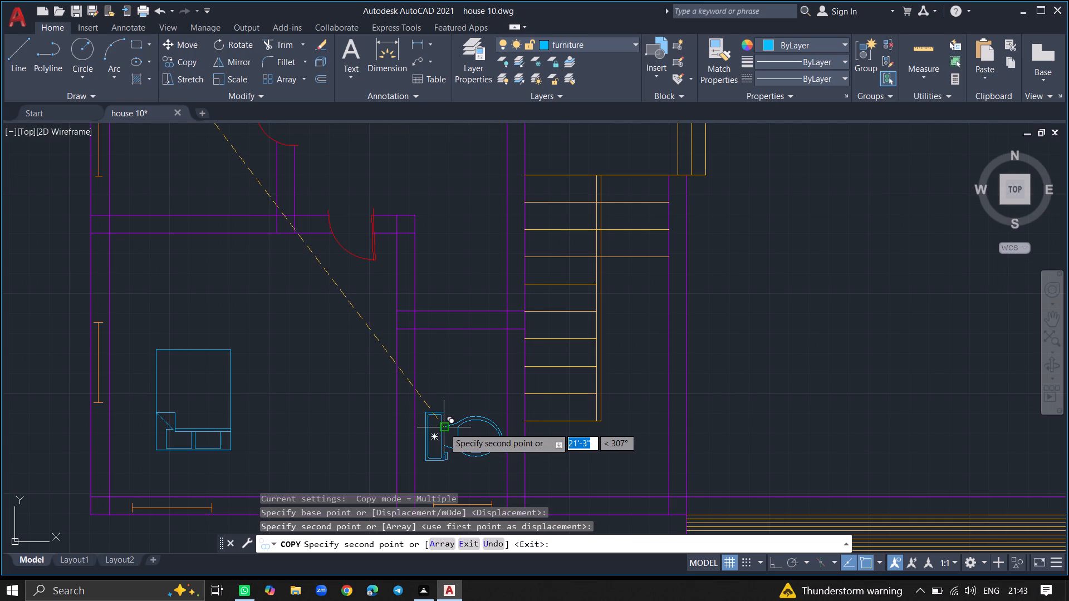
key(Escape)
Rotate the copied toilet 90° so its tank faces the south wall, with Ortho turned on.
click(444, 427)
text(rot)
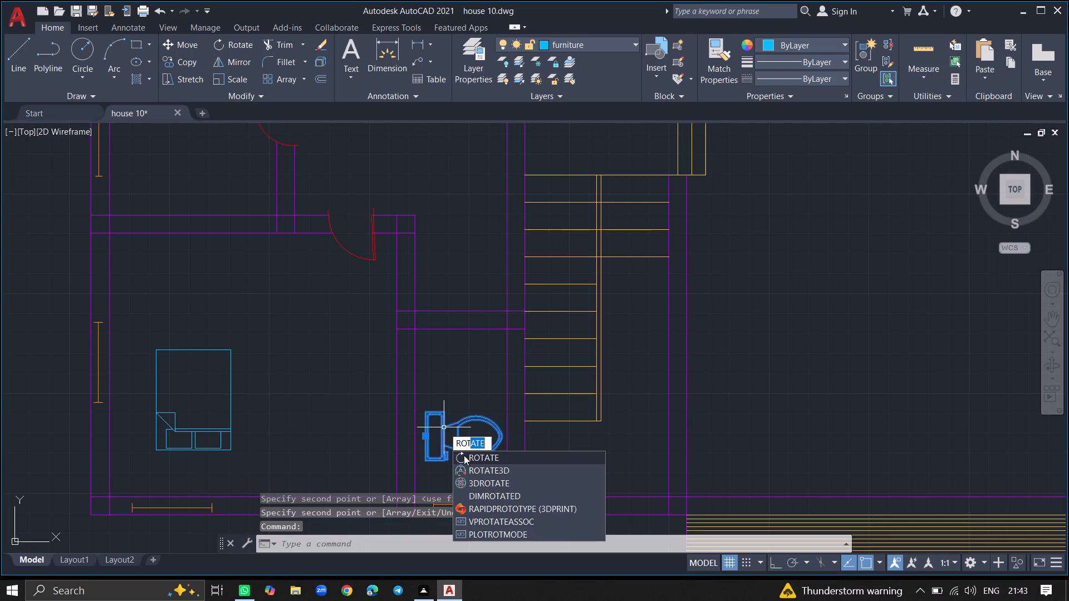
click(464, 455)
click(459, 441)
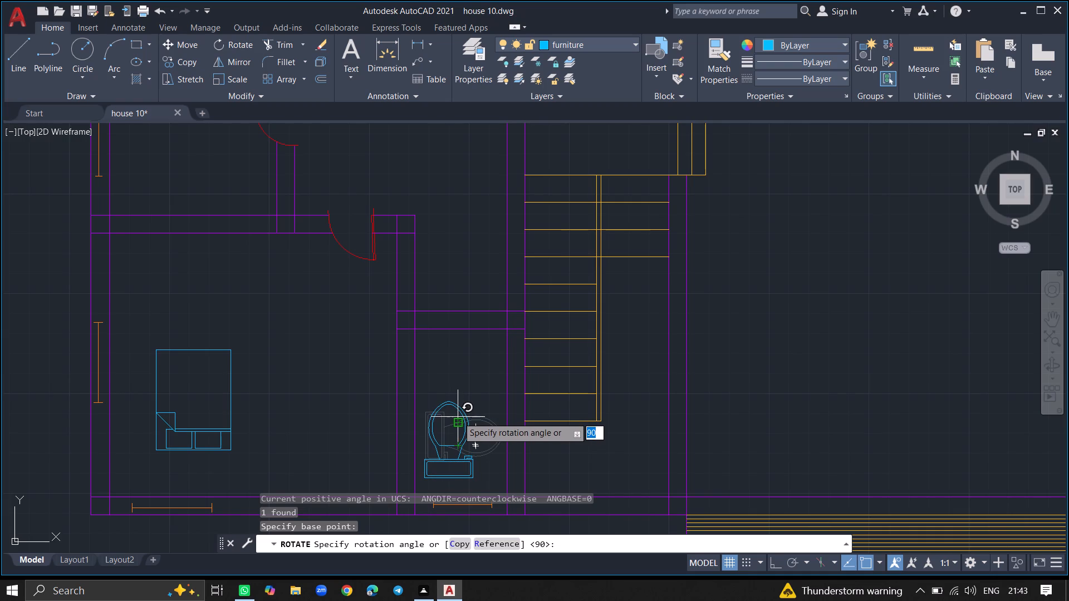
key(F8)
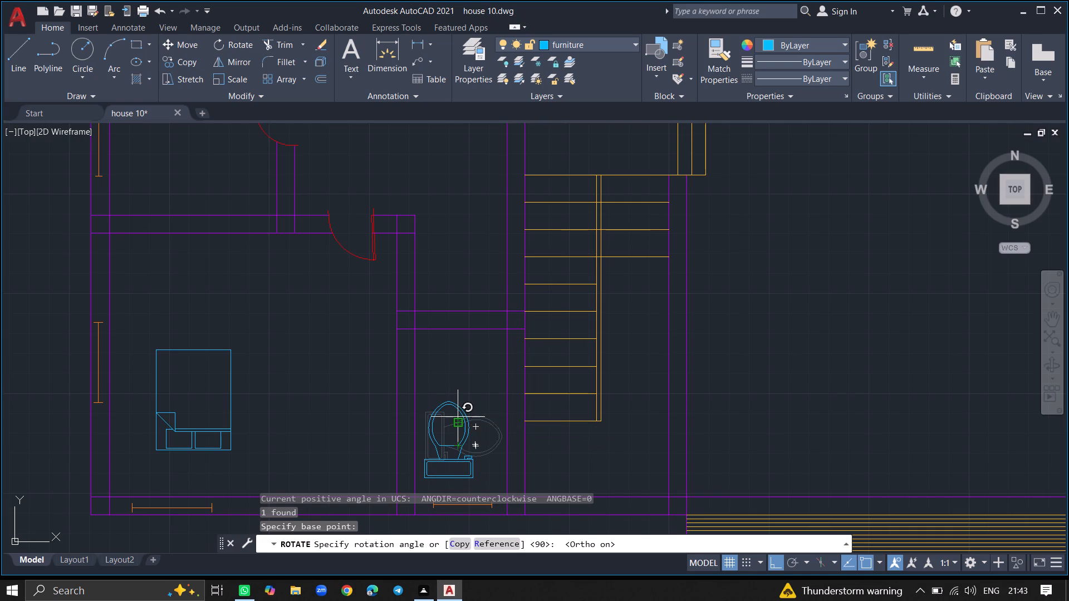
click(458, 417)
Make the walls layer current for drawing in the small west-side room south of the bathroom.
ctrl+scroll(433, 364, down, 3)
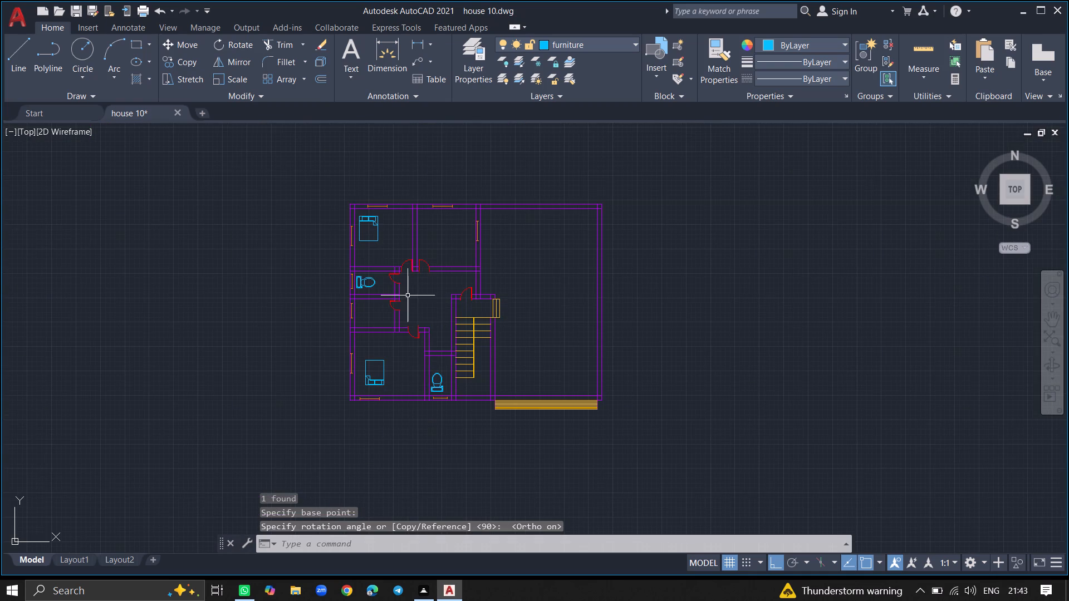
ctrl+scroll(408, 295, up, 3)
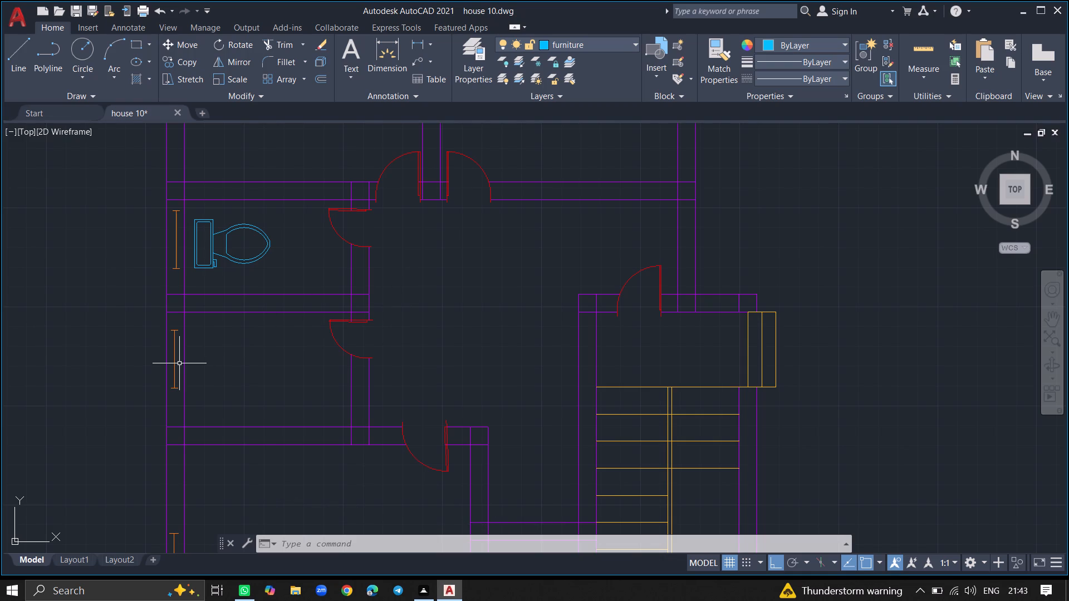
key(l)
key(Return)
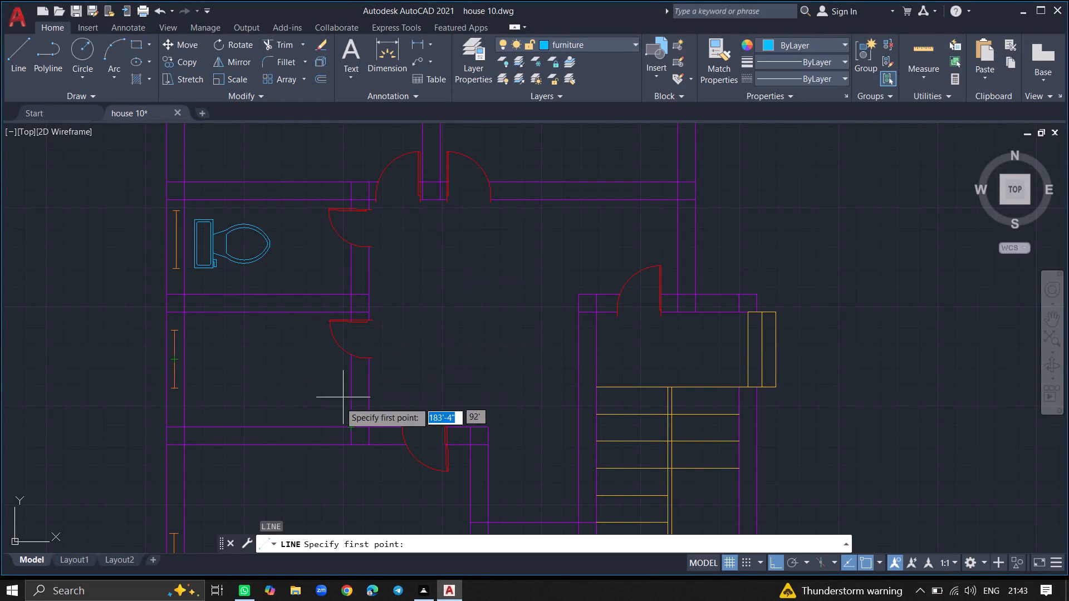
double_click(469, 61)
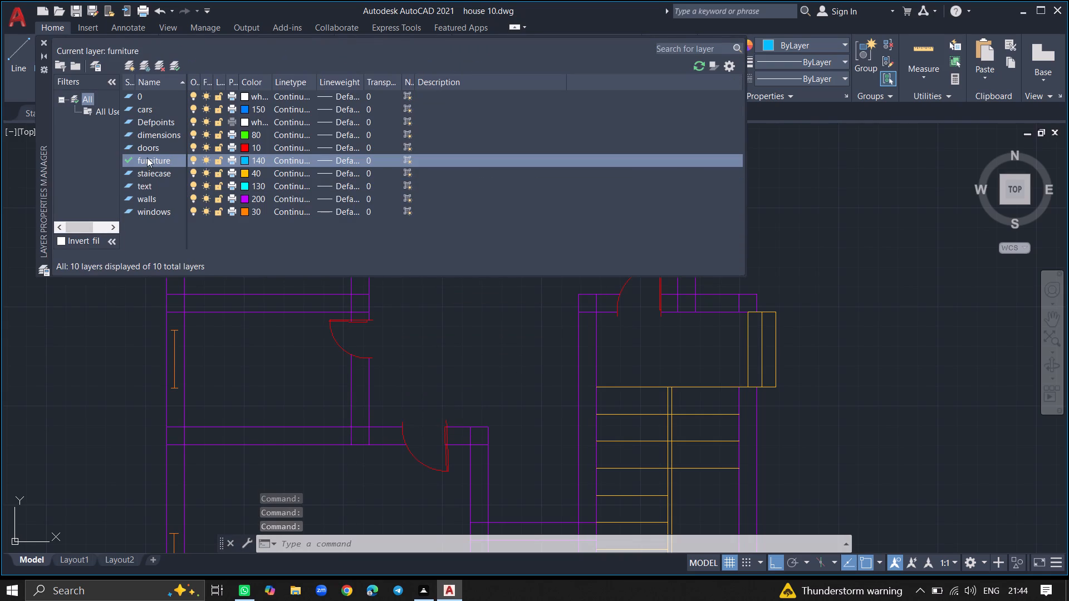
double_click(153, 198)
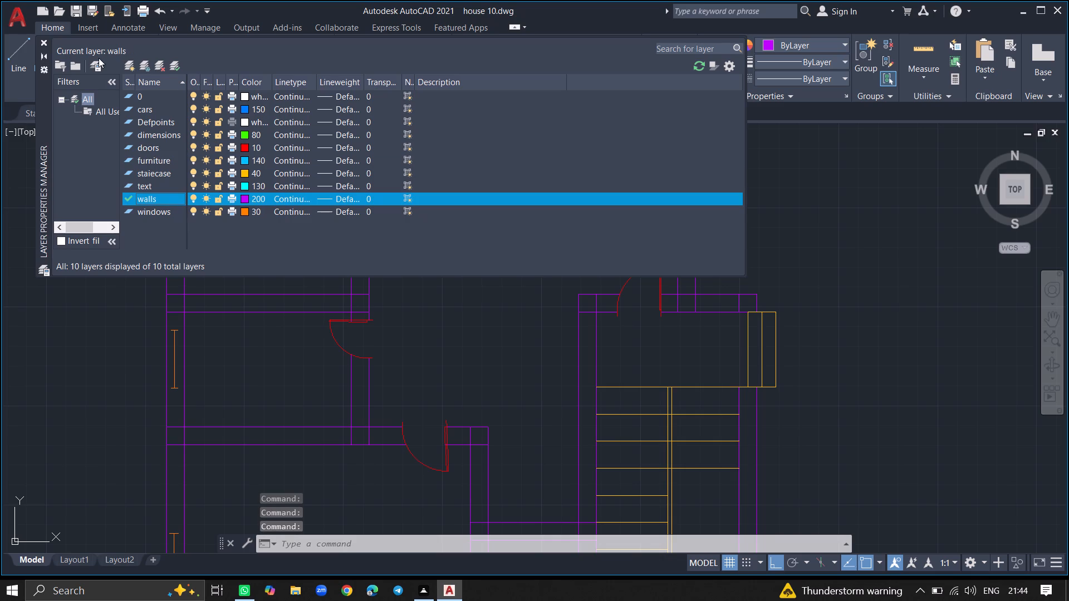
click(45, 39)
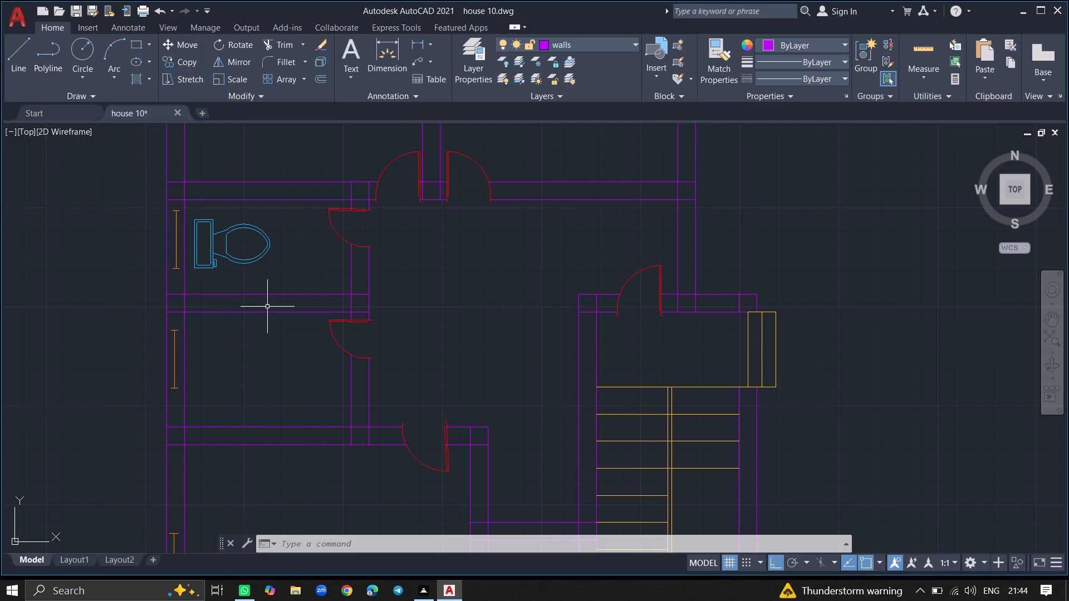
Draw a line from the small room's inner southeast corner about 1'-5" north, continuing west to the inner face of the west wall.
key(l)
key(Return)
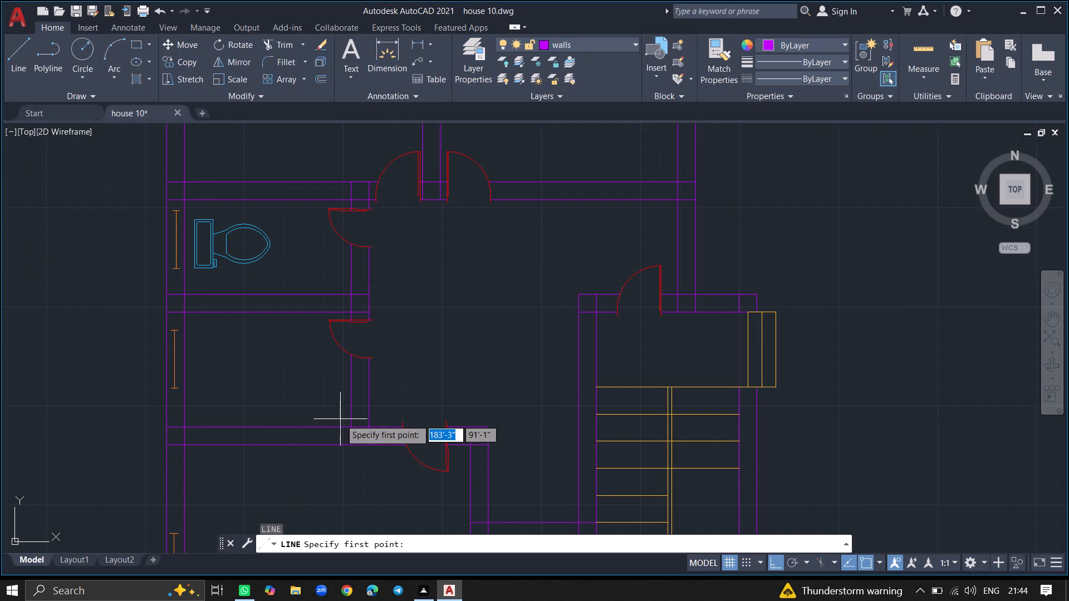
click(349, 428)
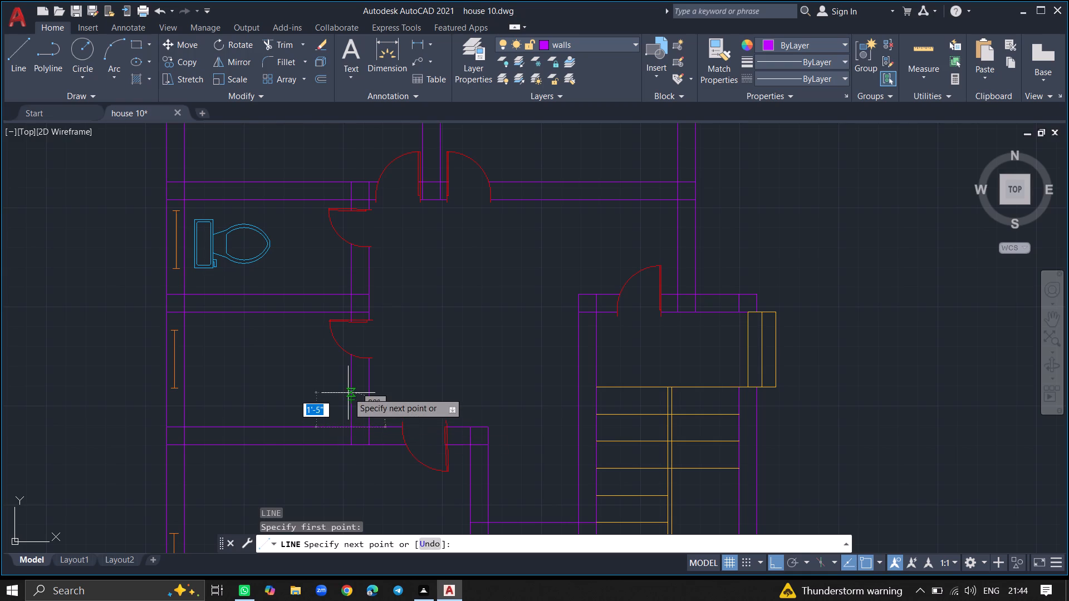
click(349, 393)
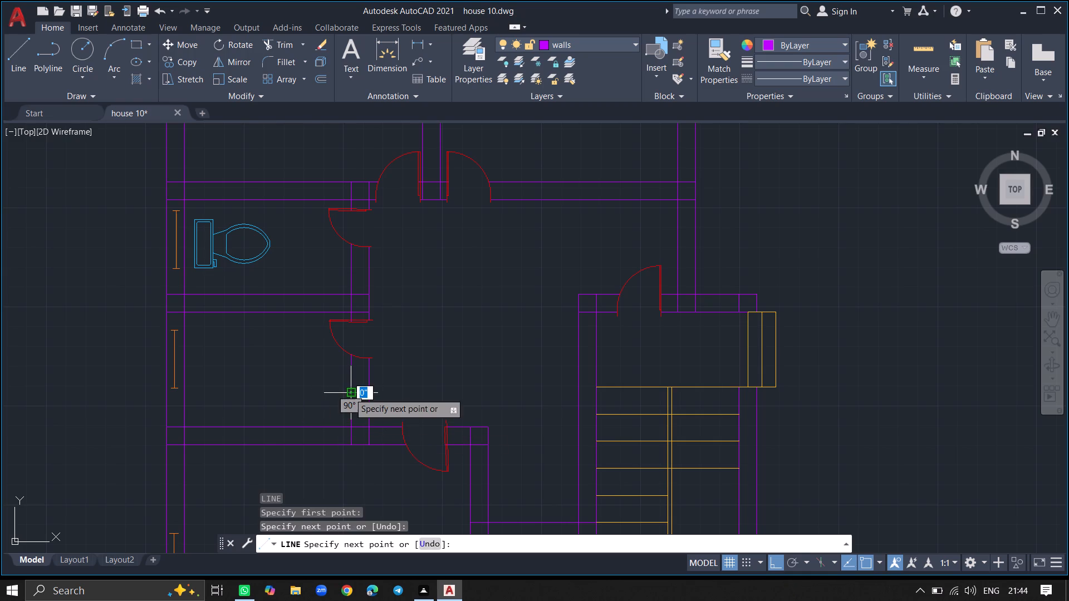
click(184, 394)
key(Return)
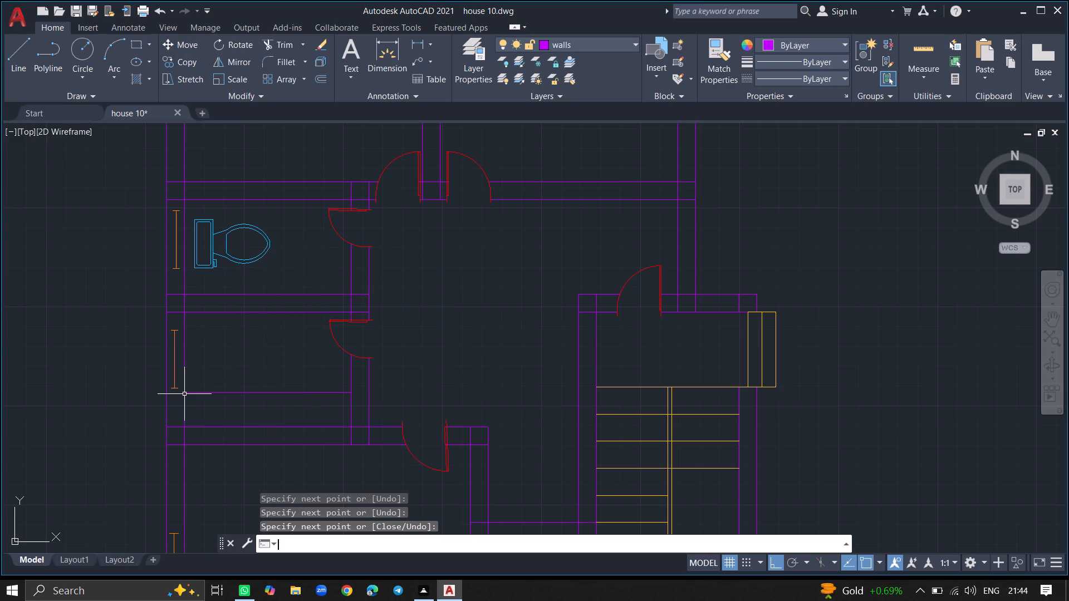
Draw a line from the room's inner northwest corner 1'5" east along the north wall, continuing about 4'-10" south to the south wall.
key(l)
key(Return)
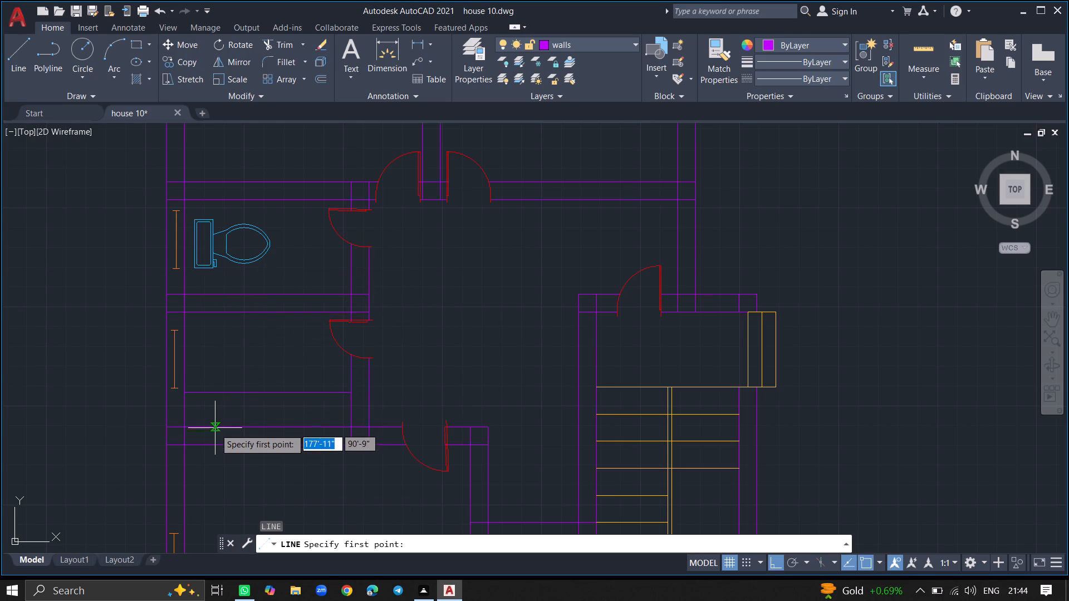
click(189, 309)
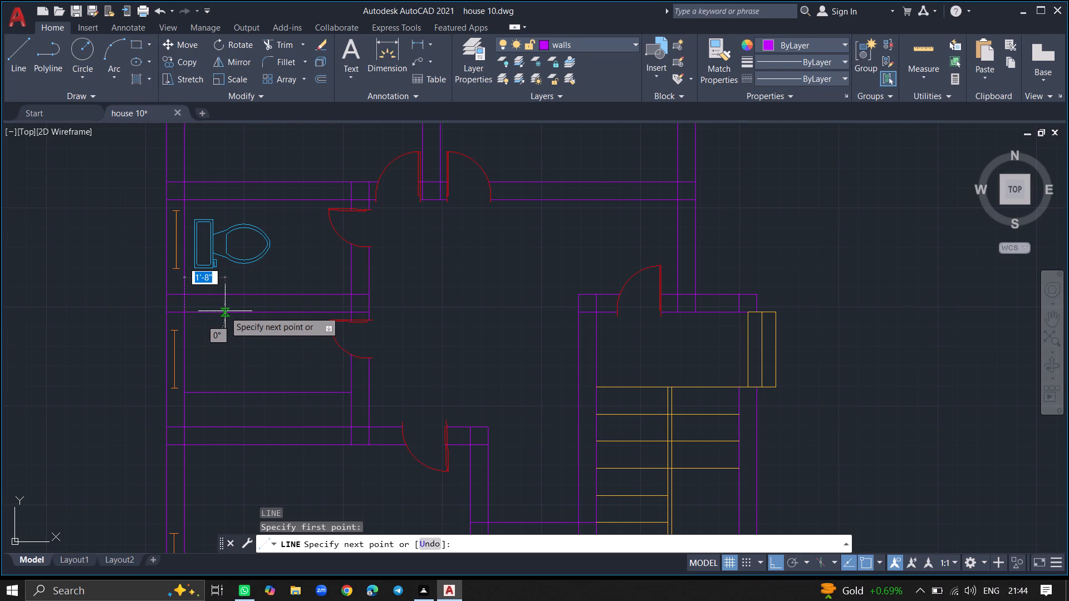
ctrl+scroll(225, 312, up, 2)
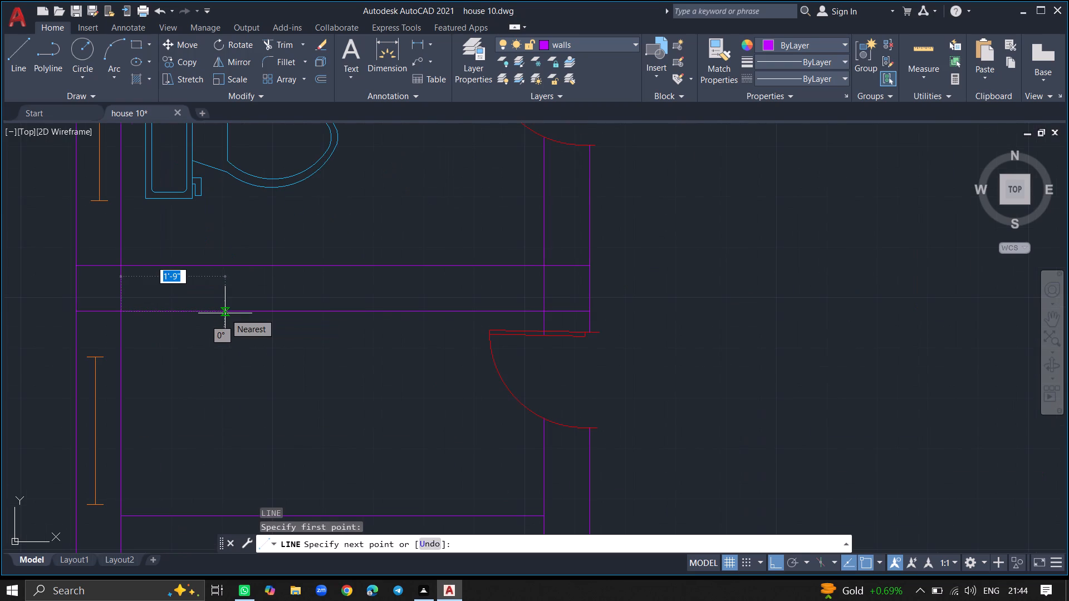
text(1')
key(5)
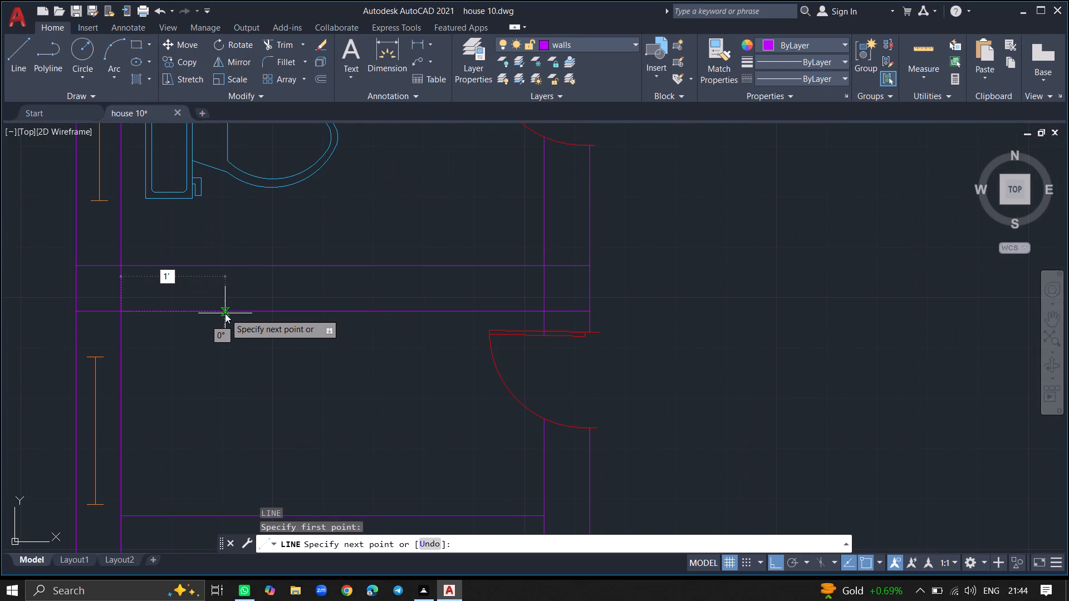
key(shift+quotedbl)
key(Return)
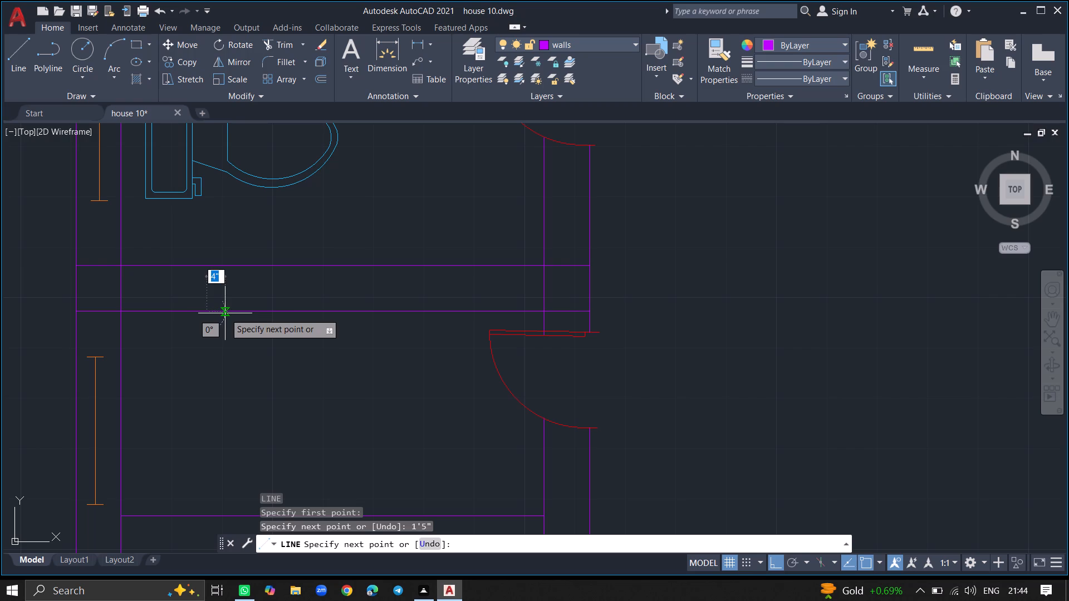
ctrl+scroll(232, 397, down, 3)
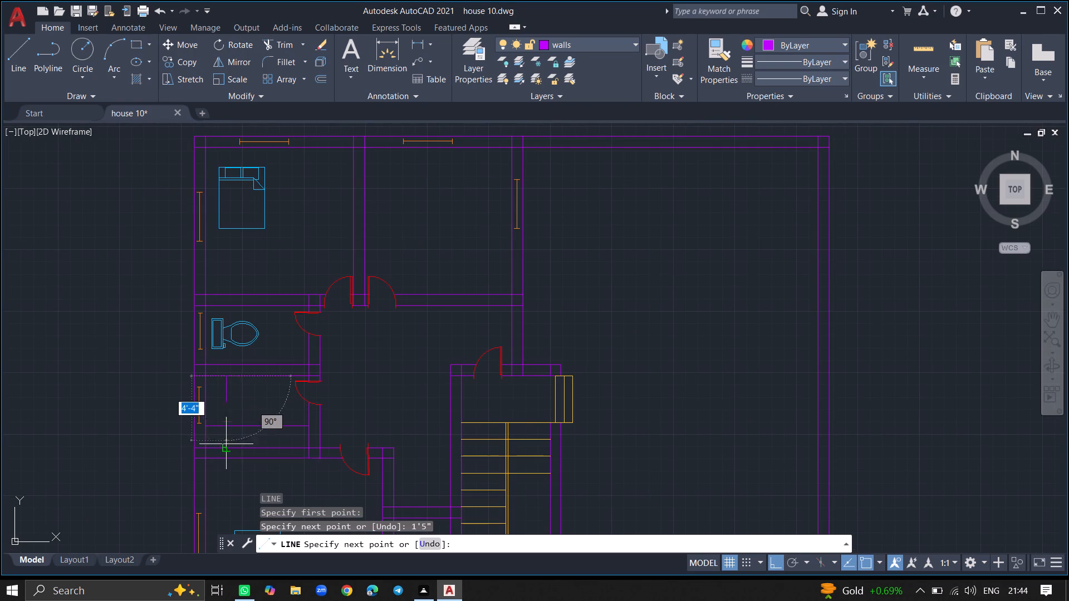
ctrl+scroll(226, 446, up, 3)
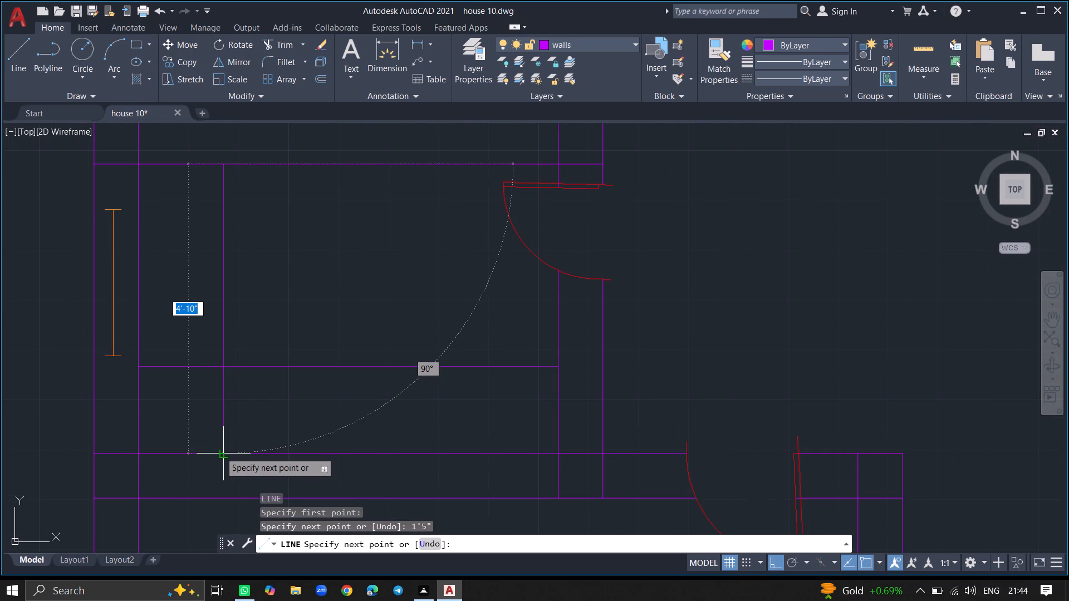
click(220, 454)
key(Return)
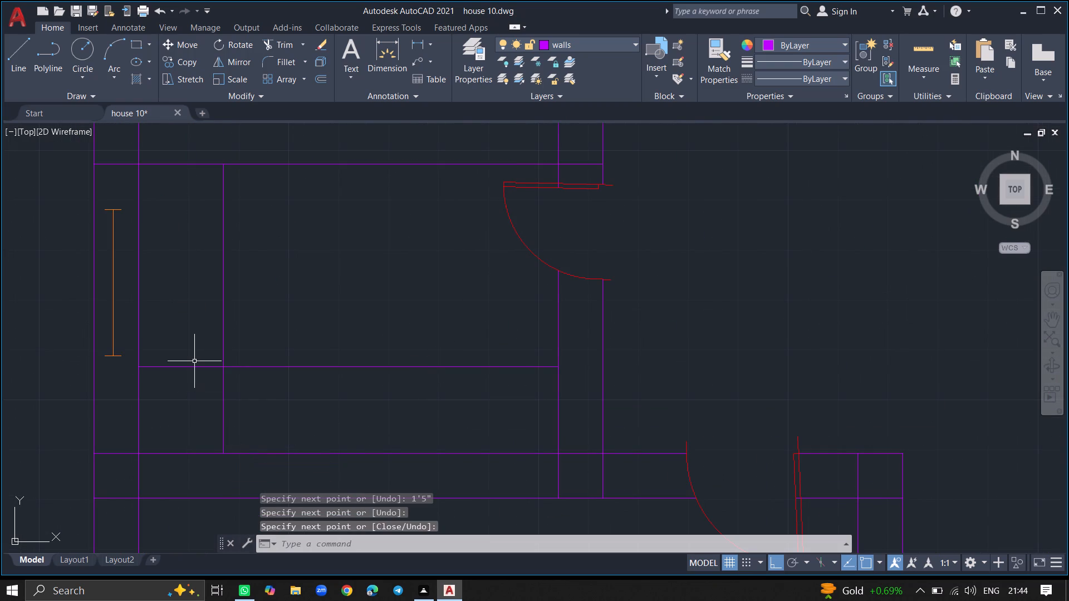
Trim the two line ends that extend past their crossing, leaving an L-shaped counter edge along the west and south walls.
text(trim)
key(Return)
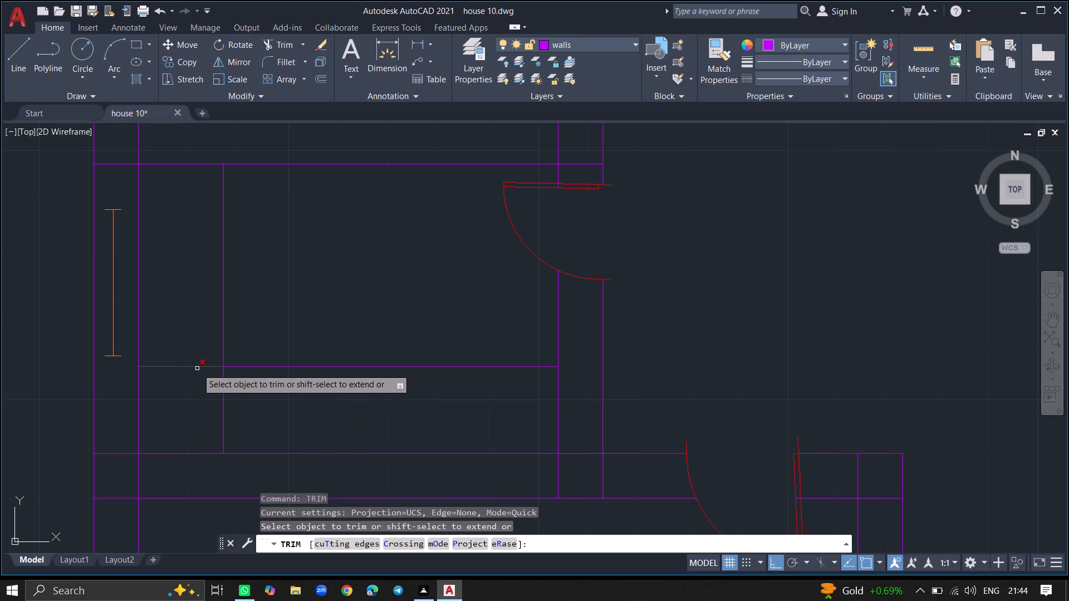
click(197, 368)
click(223, 387)
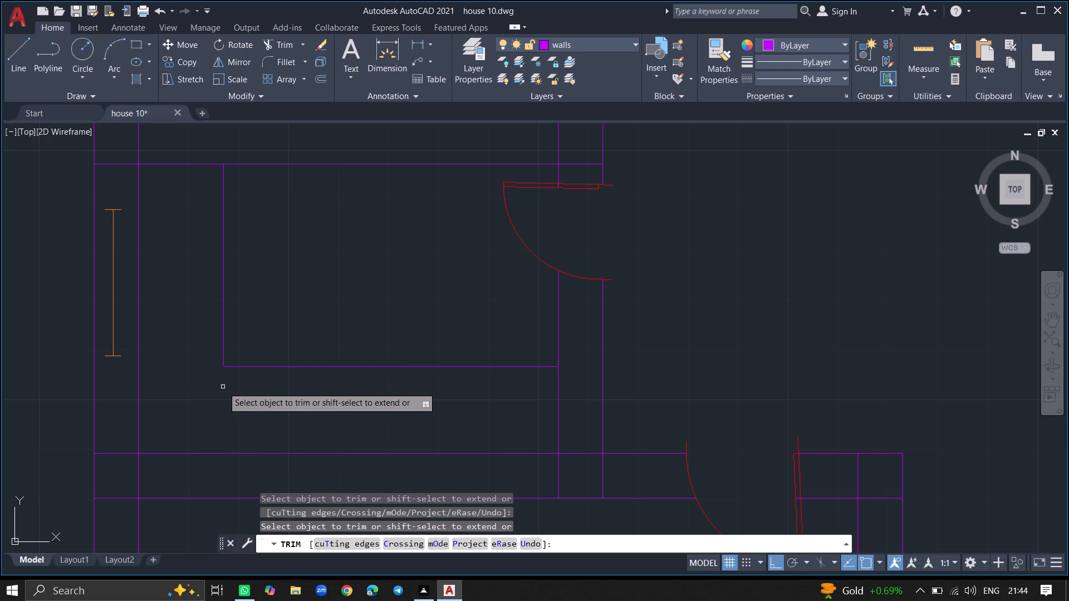
key(Return)
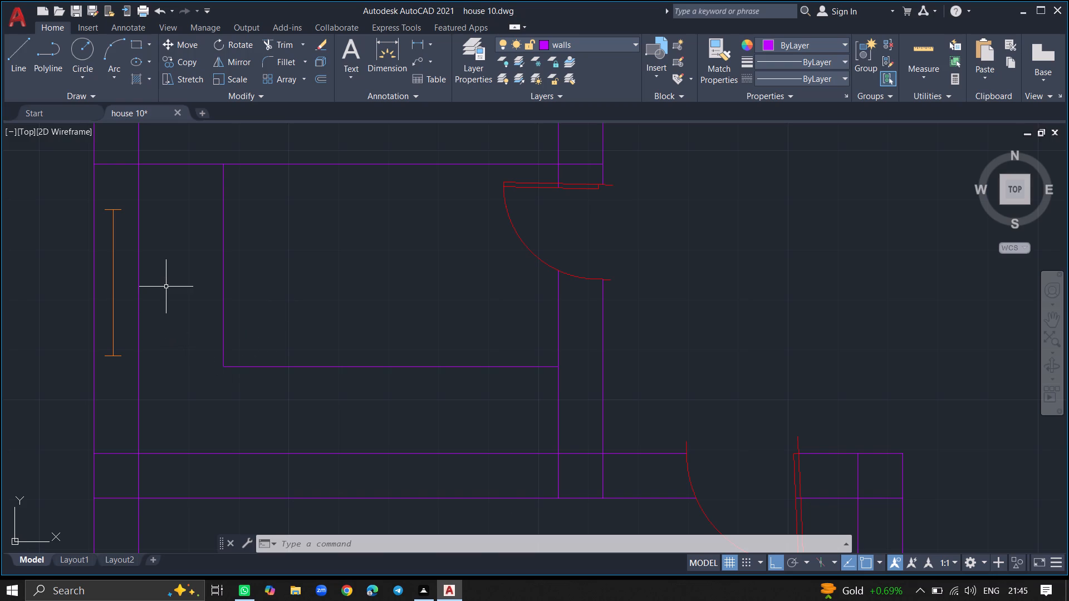
Make the furniture layer current again.
text(redc)
key(Return)
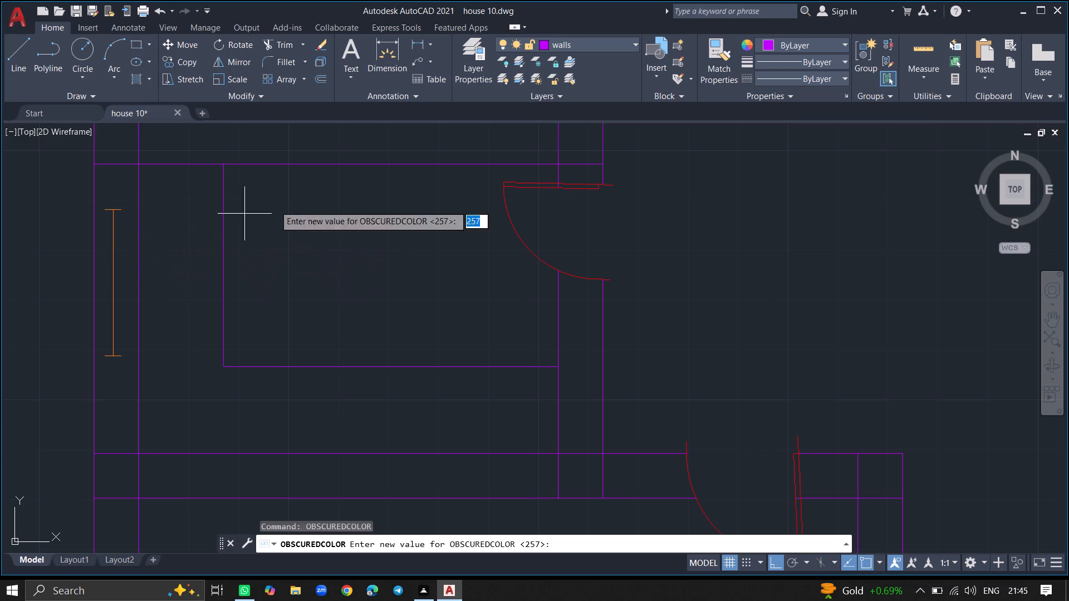
click(464, 73)
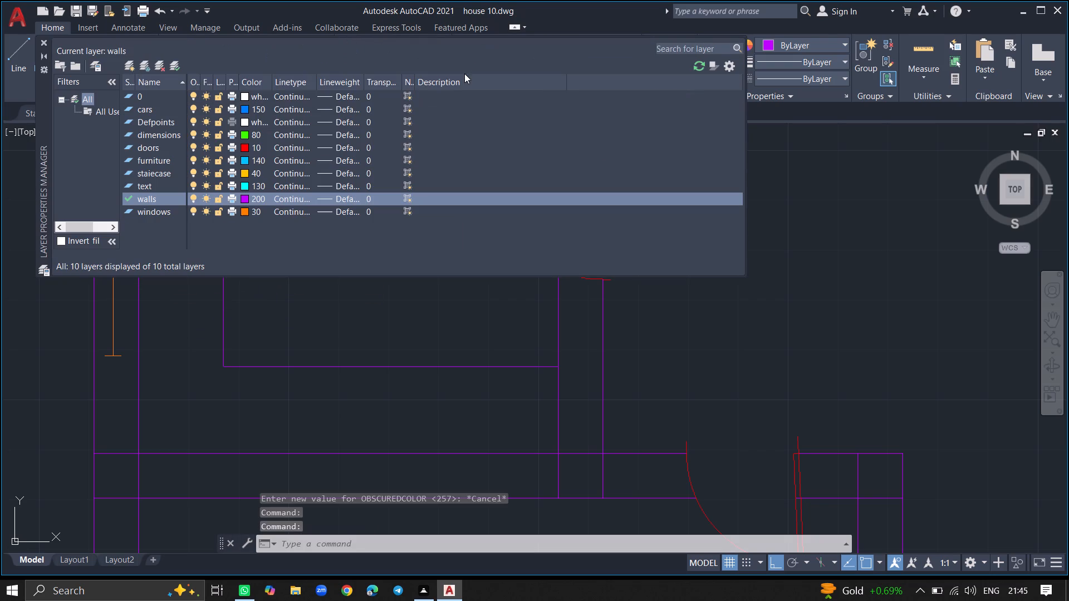
double_click(153, 159)
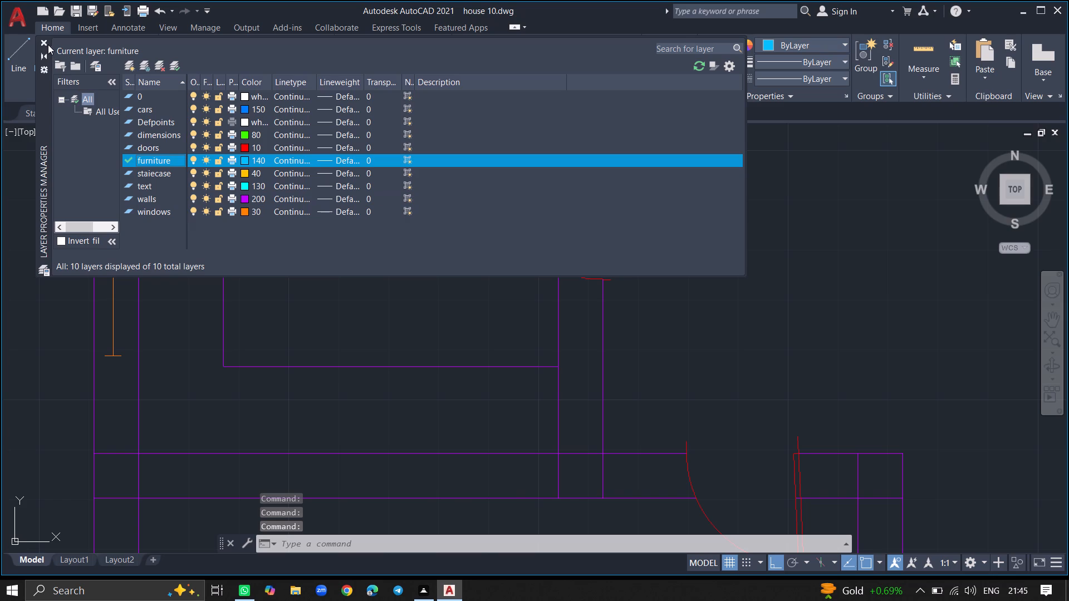
click(43, 40)
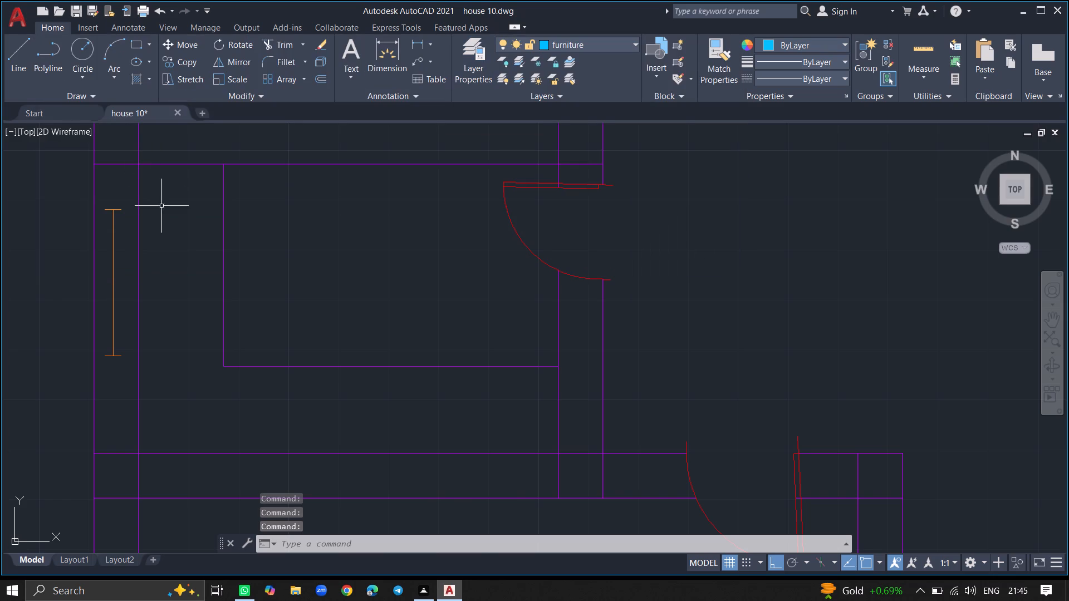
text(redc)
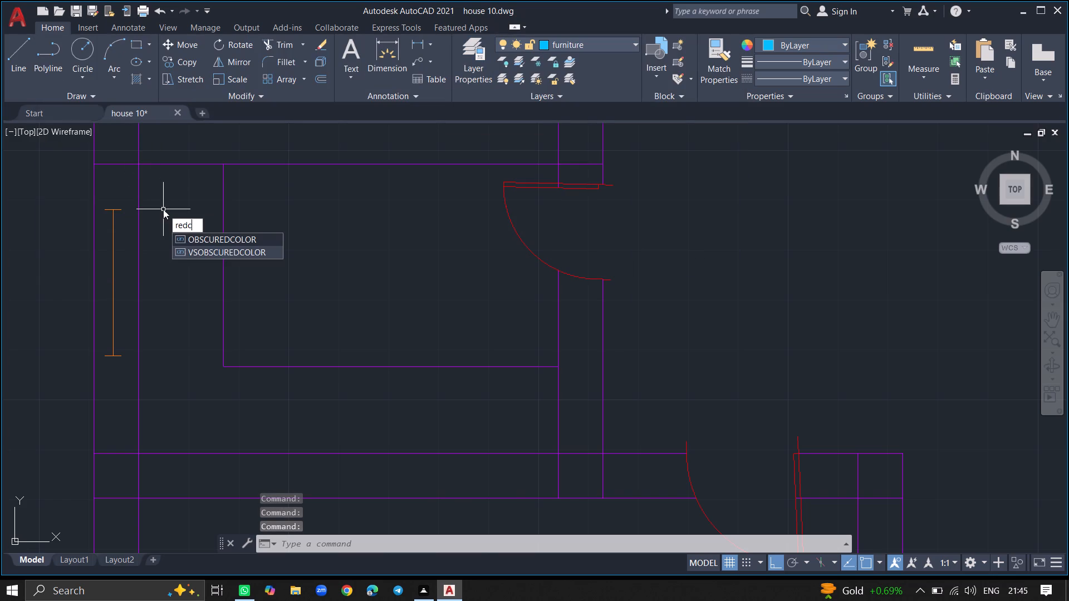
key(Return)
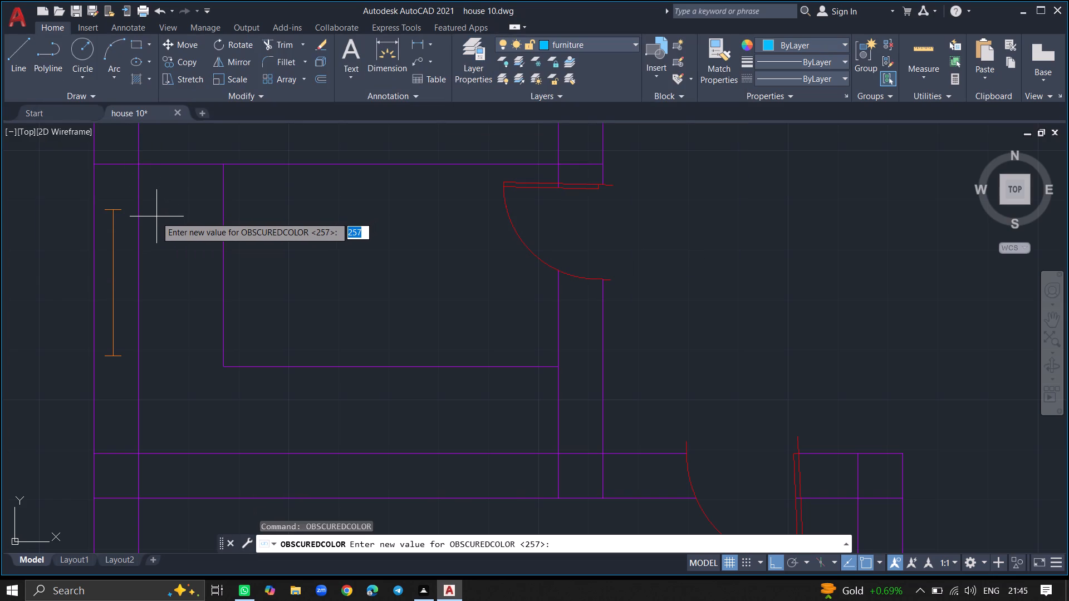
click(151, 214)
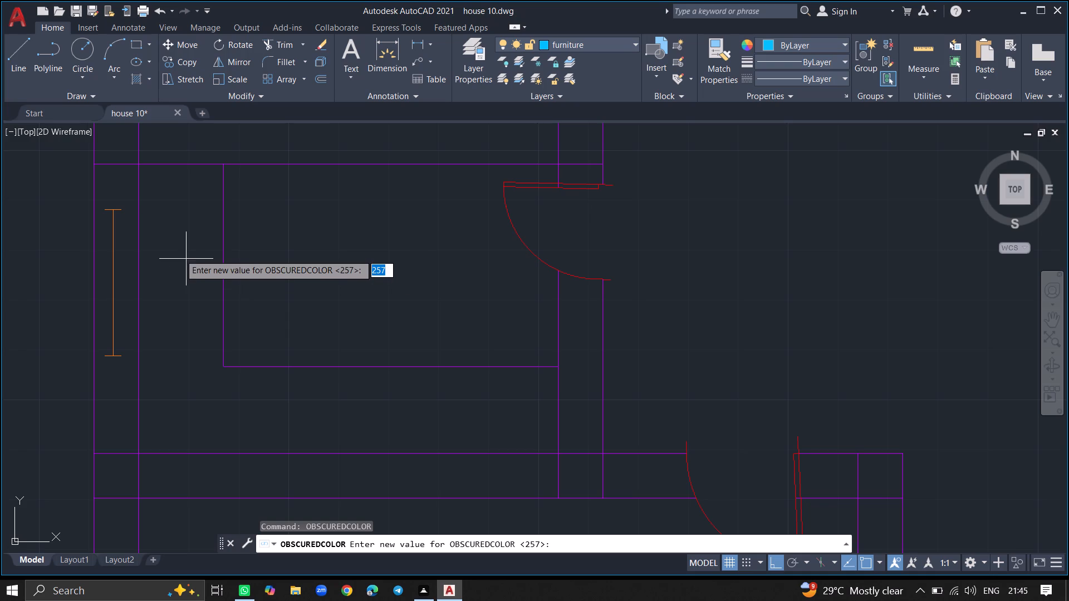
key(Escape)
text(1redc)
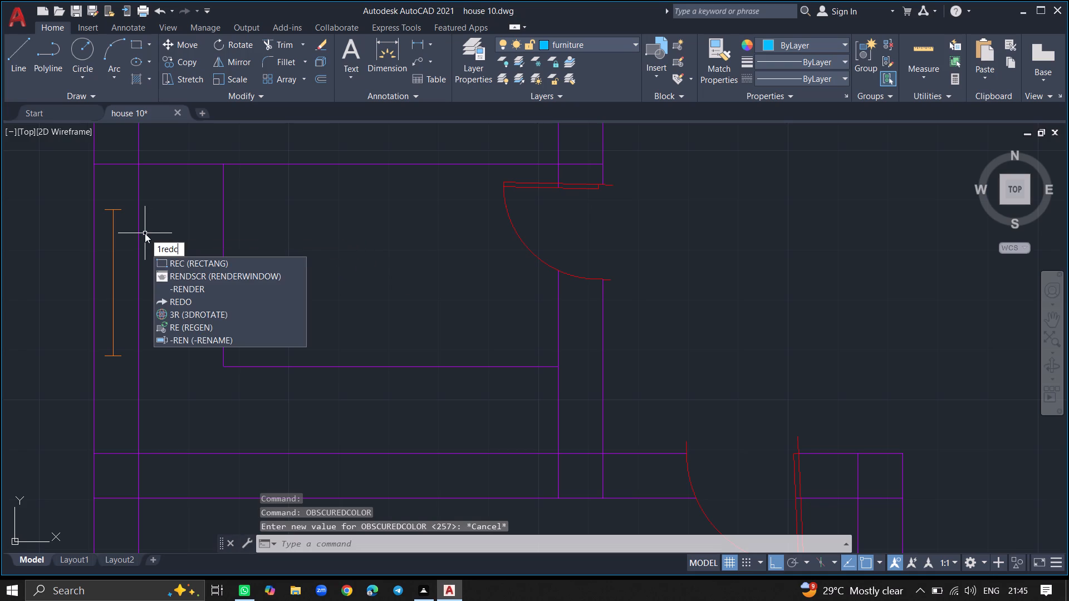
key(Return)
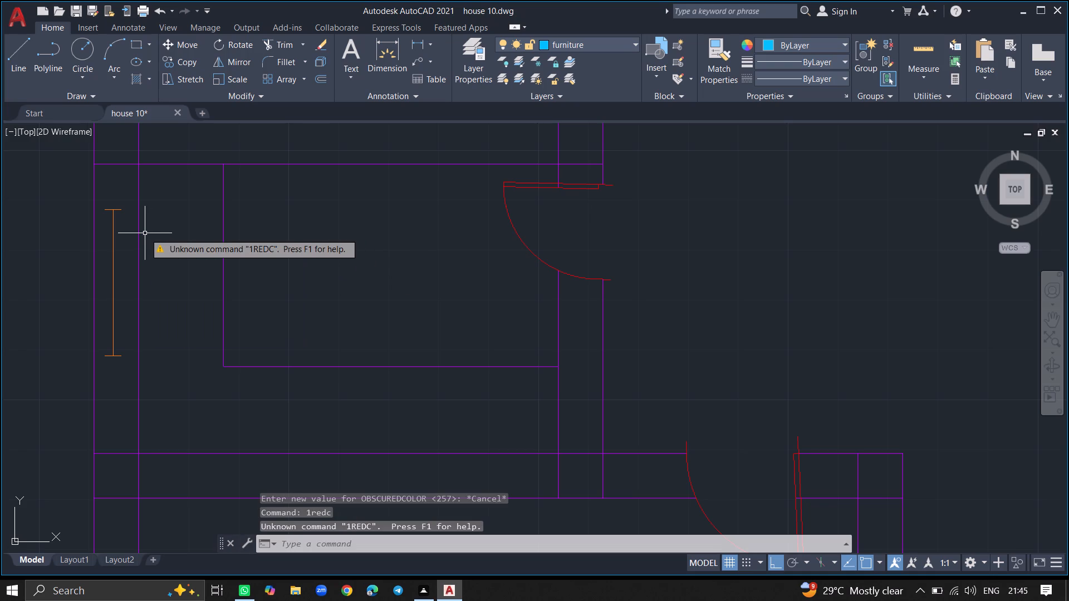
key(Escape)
Draw a rectangle about 11" by 9" on the counter's west run, beside the window.
text(rec)
key(Return)
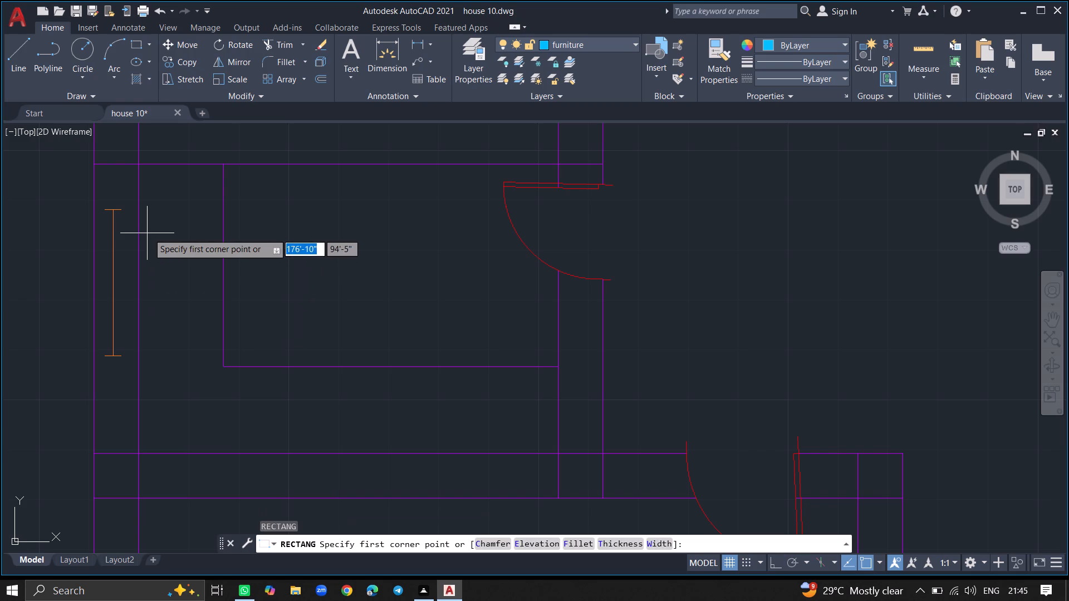
click(151, 234)
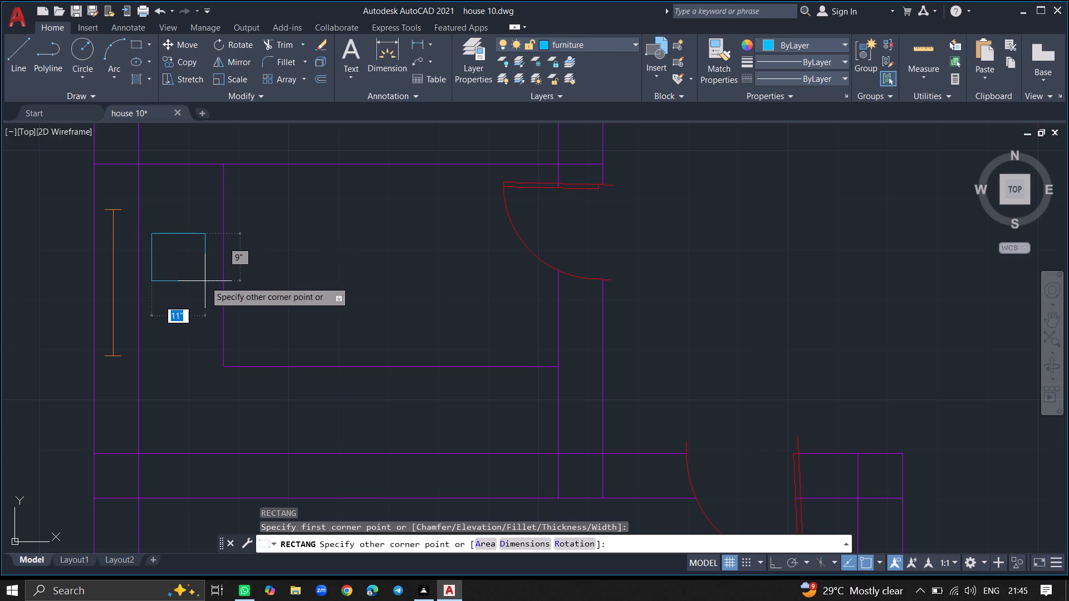
click(207, 281)
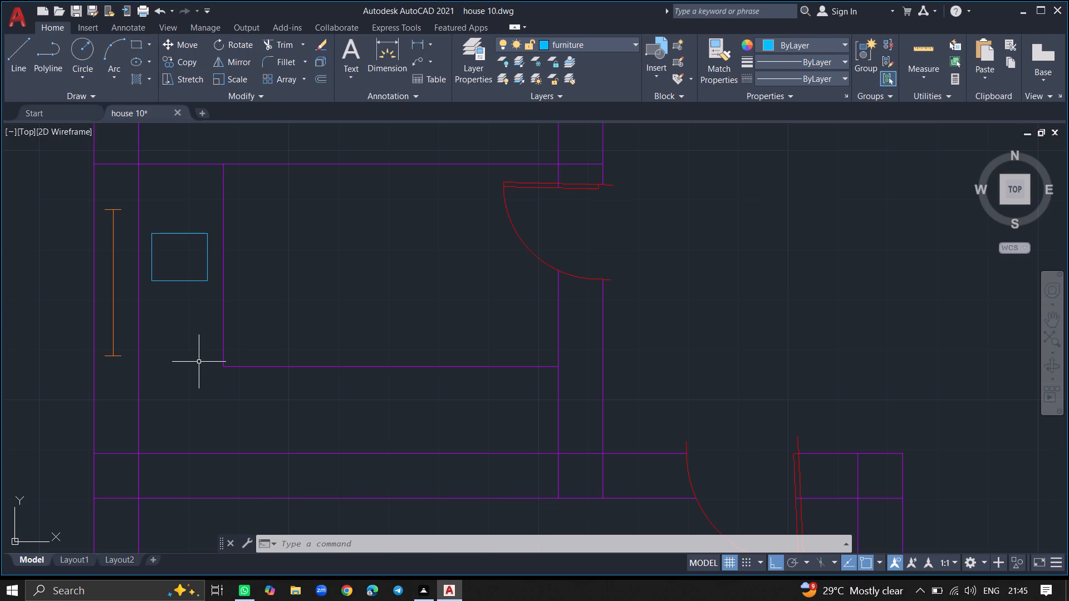
Draw a rectangle about 1'-1" by 11" on the counter's south run, a little east of the inner corner.
text(rec)
key(Return)
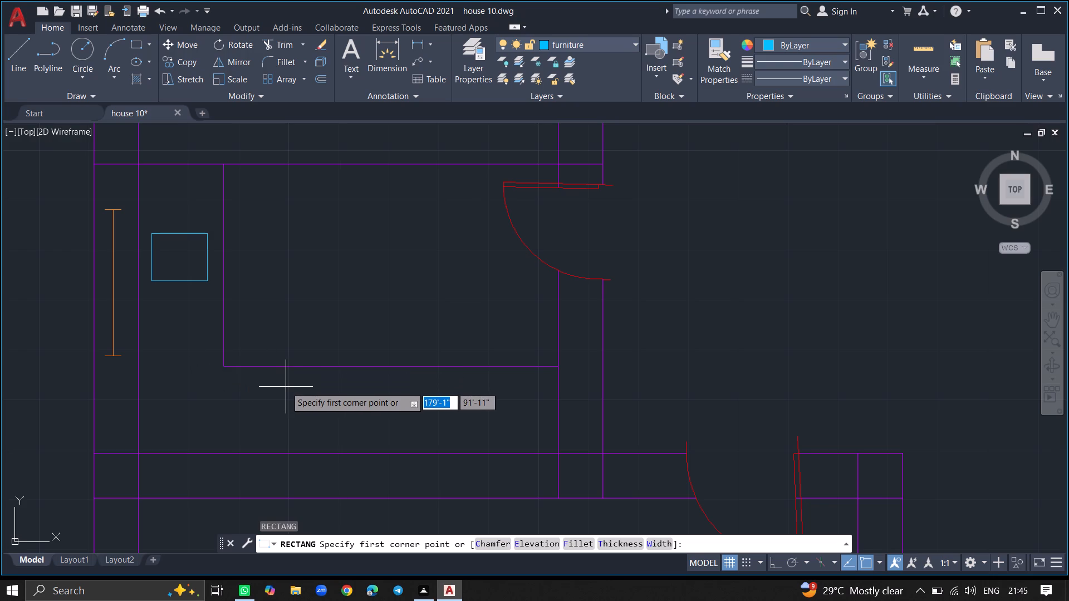
click(278, 385)
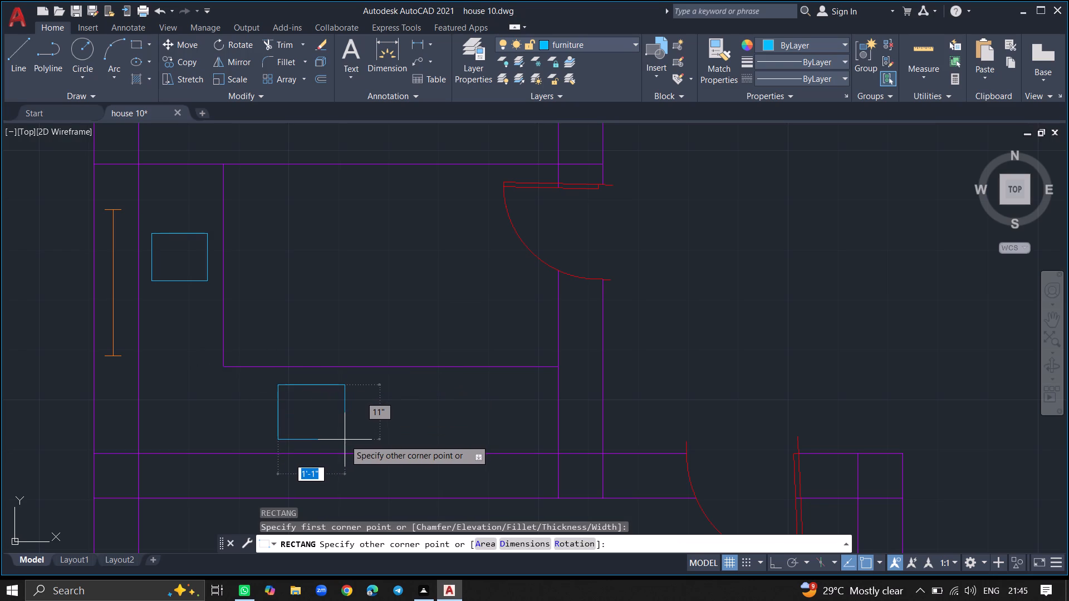
click(344, 440)
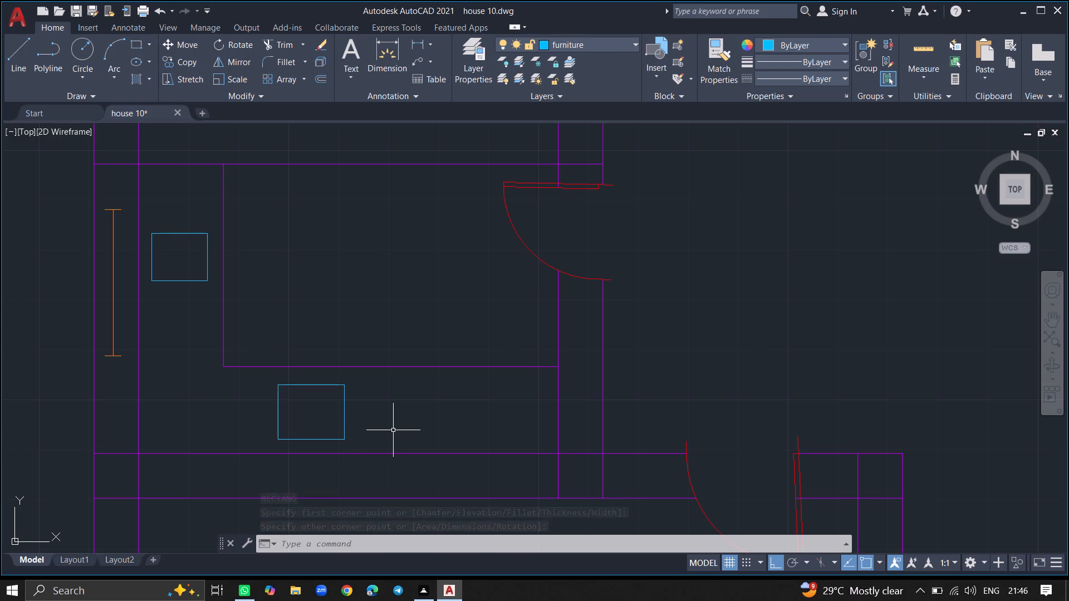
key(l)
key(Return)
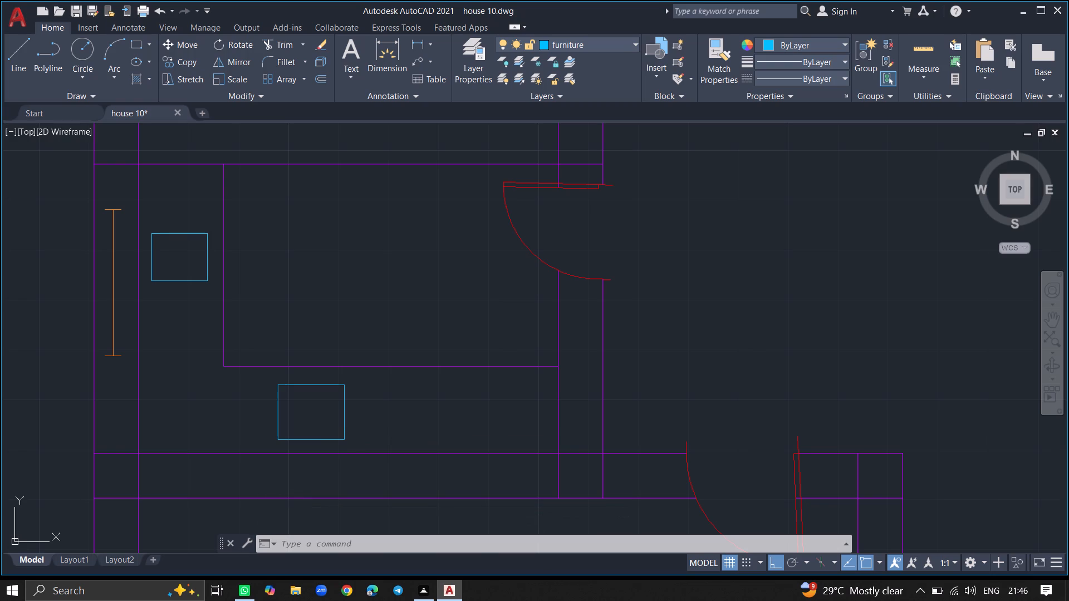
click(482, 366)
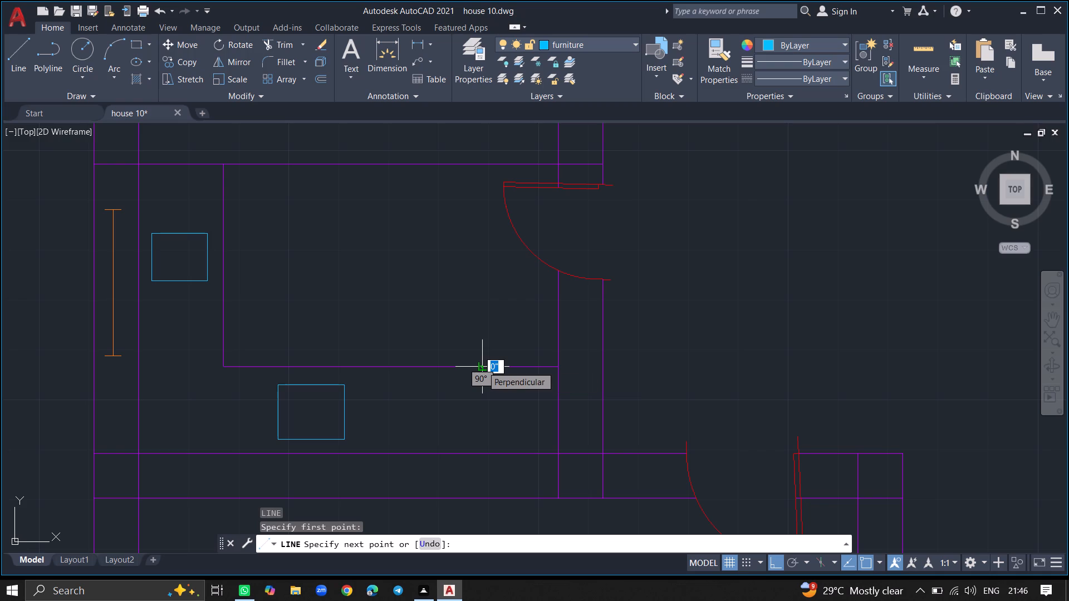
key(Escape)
Draw a 1'-5" line across the counter's south run near its east end, from the counter edge to the south wall.
key(l)
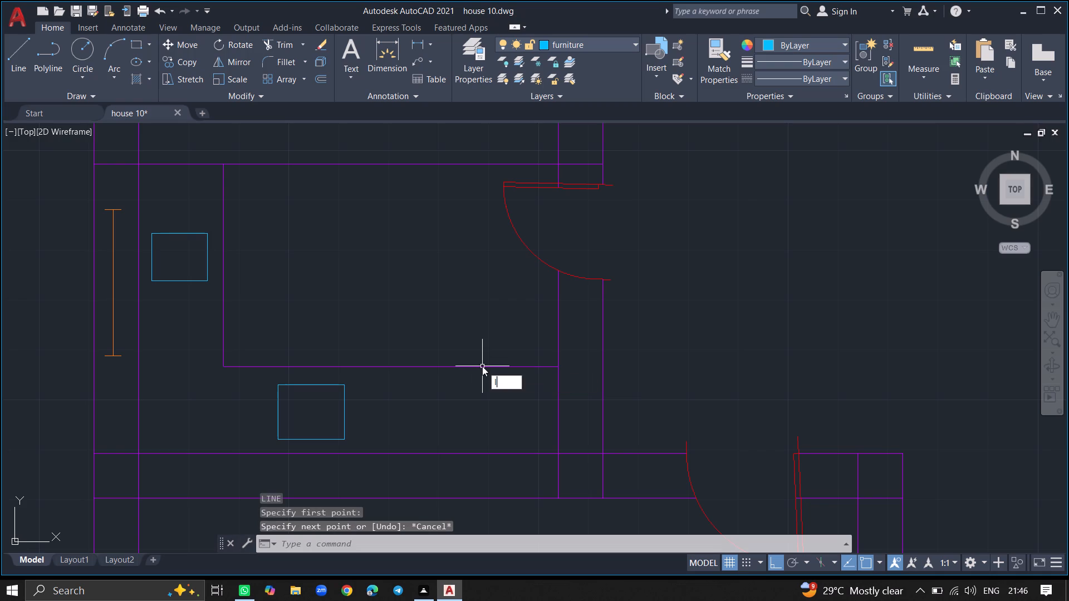
key(Return)
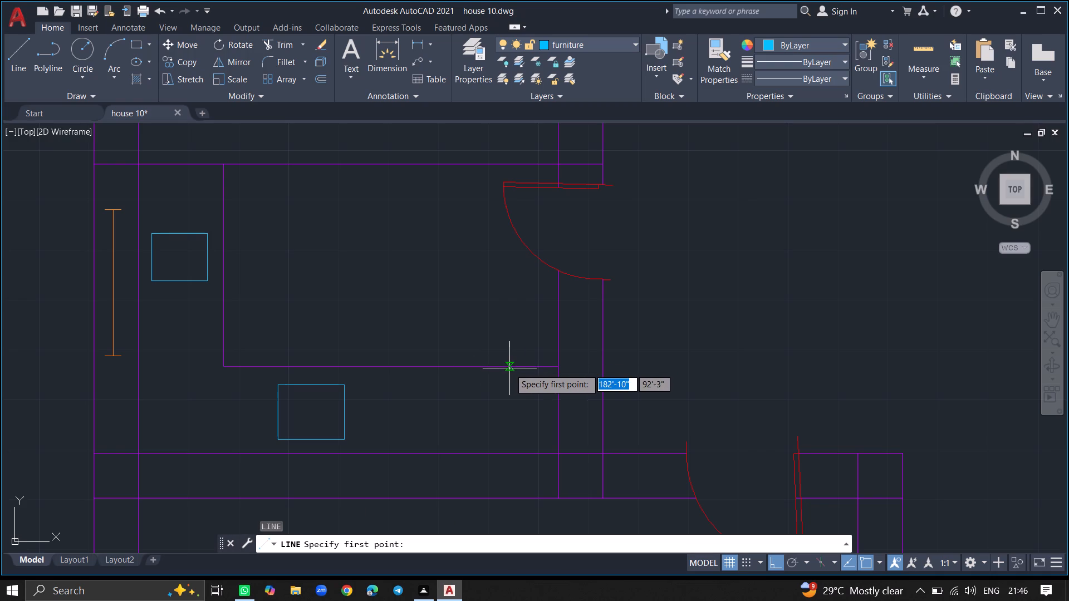
click(509, 368)
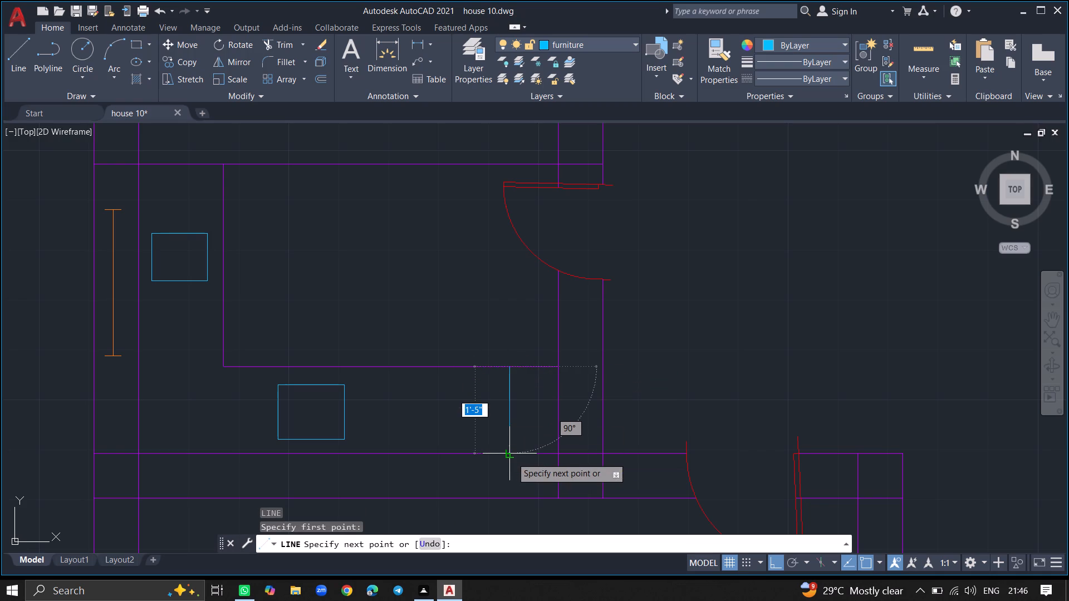
ctrl+scroll(512, 457, up, 3)
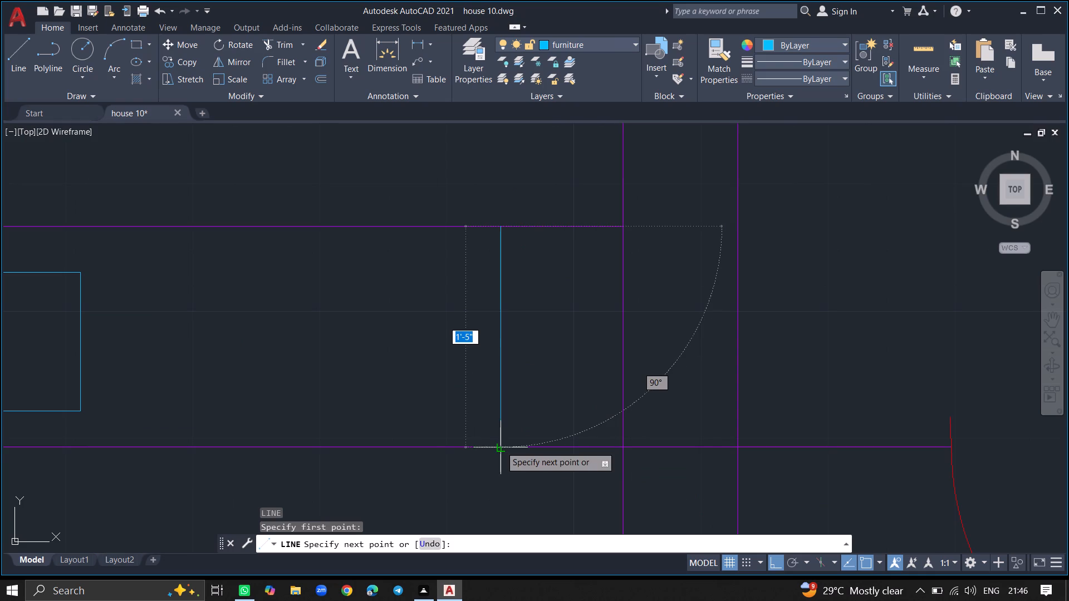
click(499, 444)
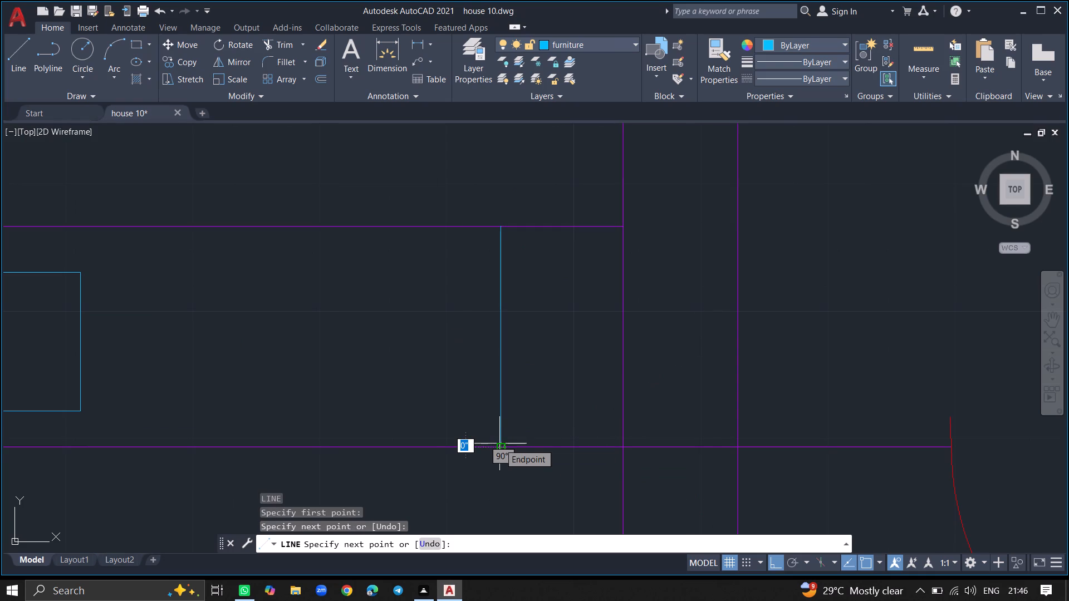
key(Return)
Move the new counter end line to the walls layer.
click(502, 390)
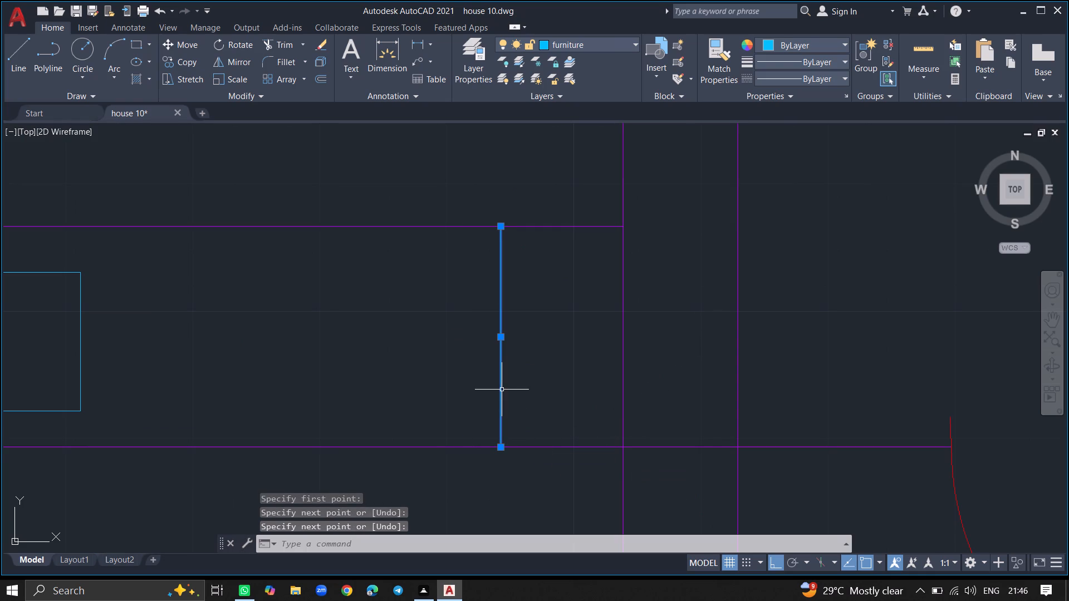
click(555, 41)
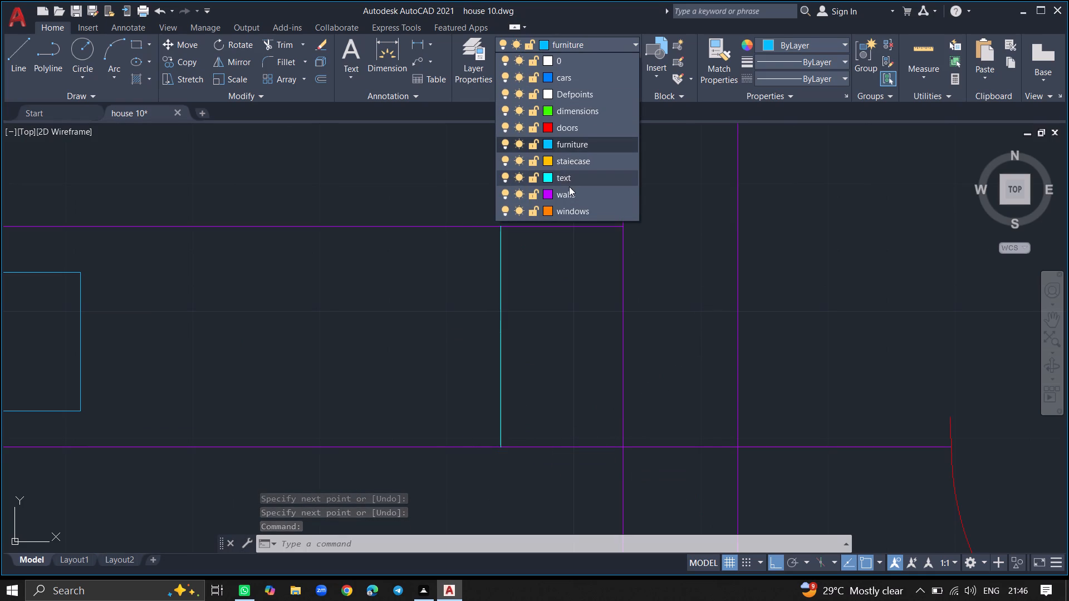
click(569, 189)
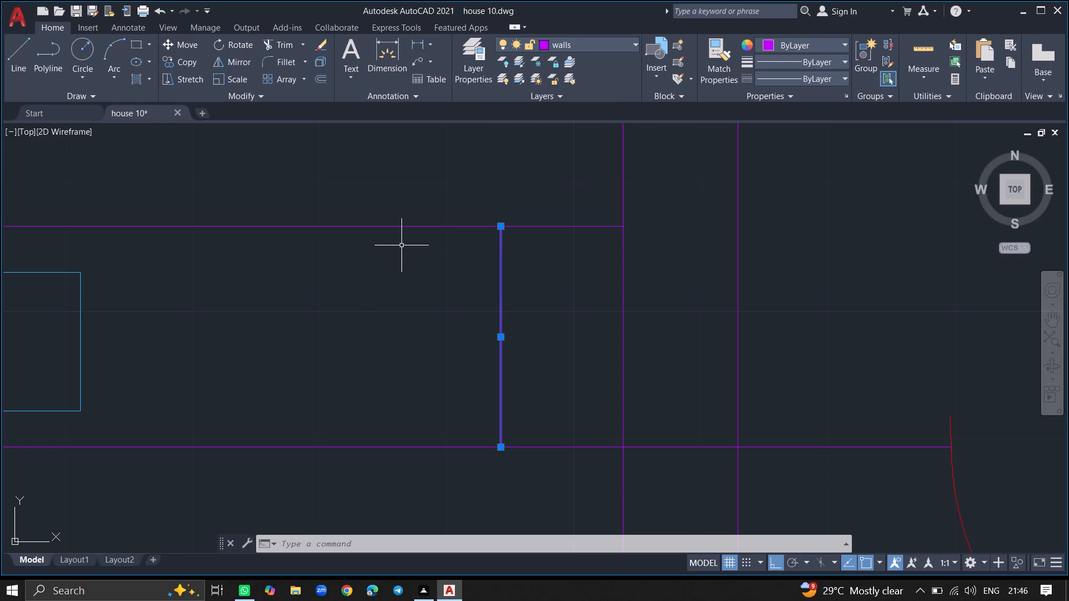
key(Escape)
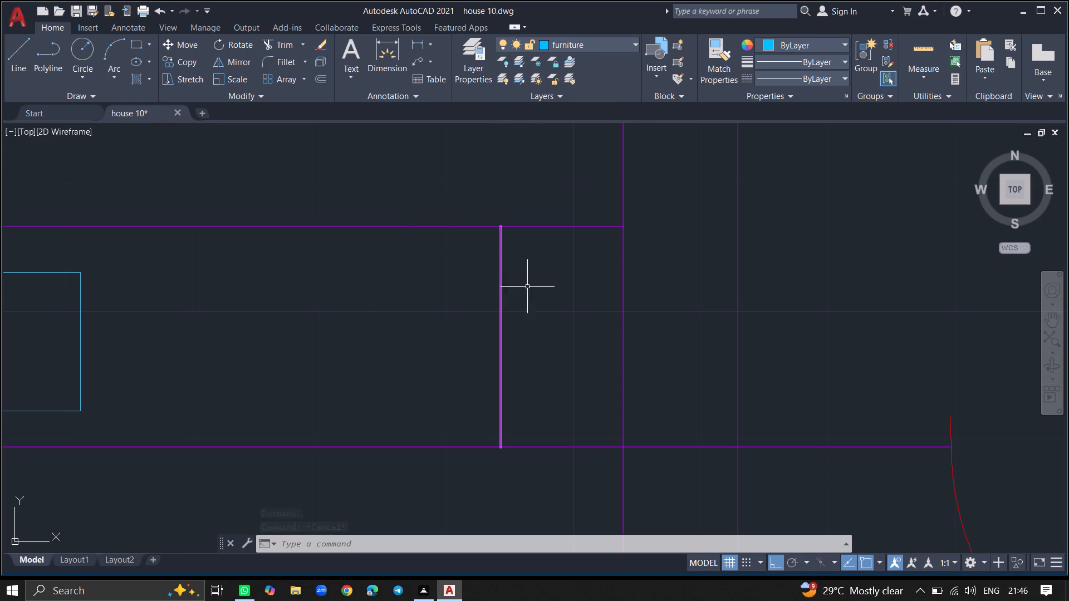
Trim the counter edge between the new end line and the room's east wall.
text(trim)
key(Return)
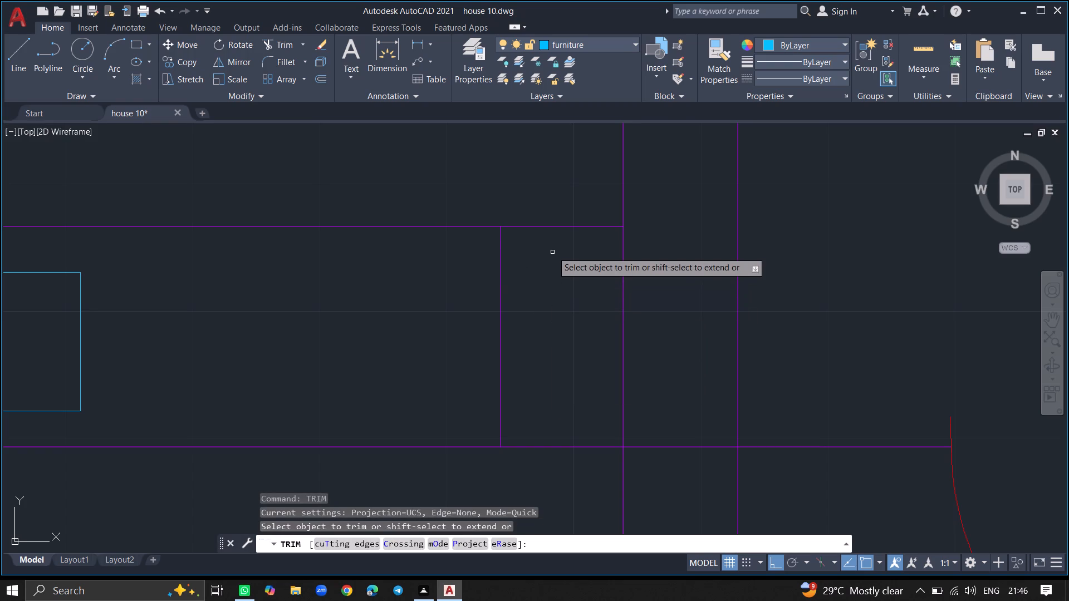
click(553, 224)
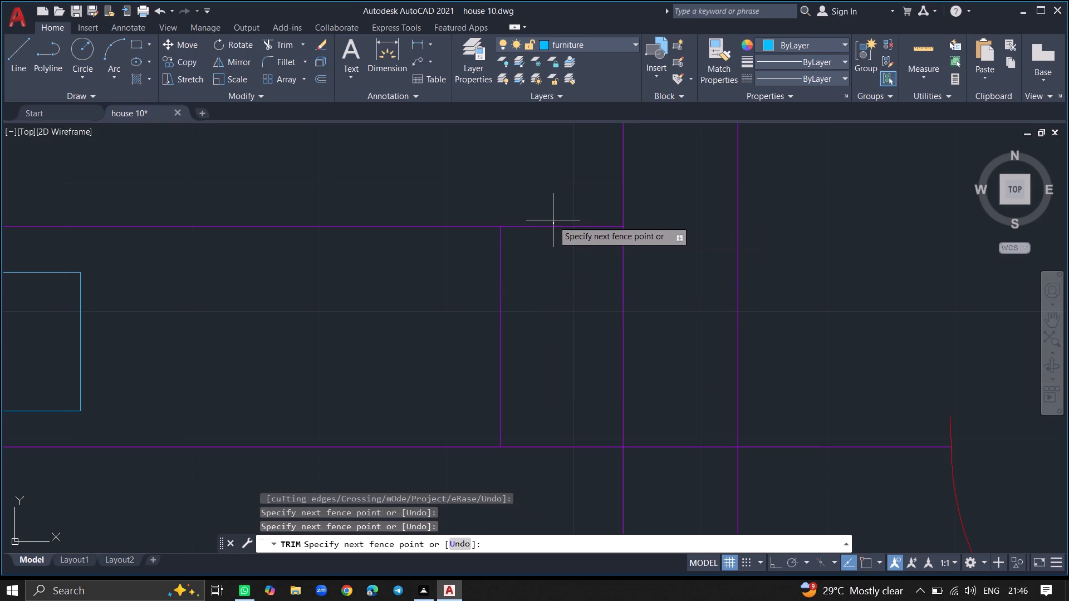
click(557, 231)
ctrl+scroll(557, 231, down, 2)
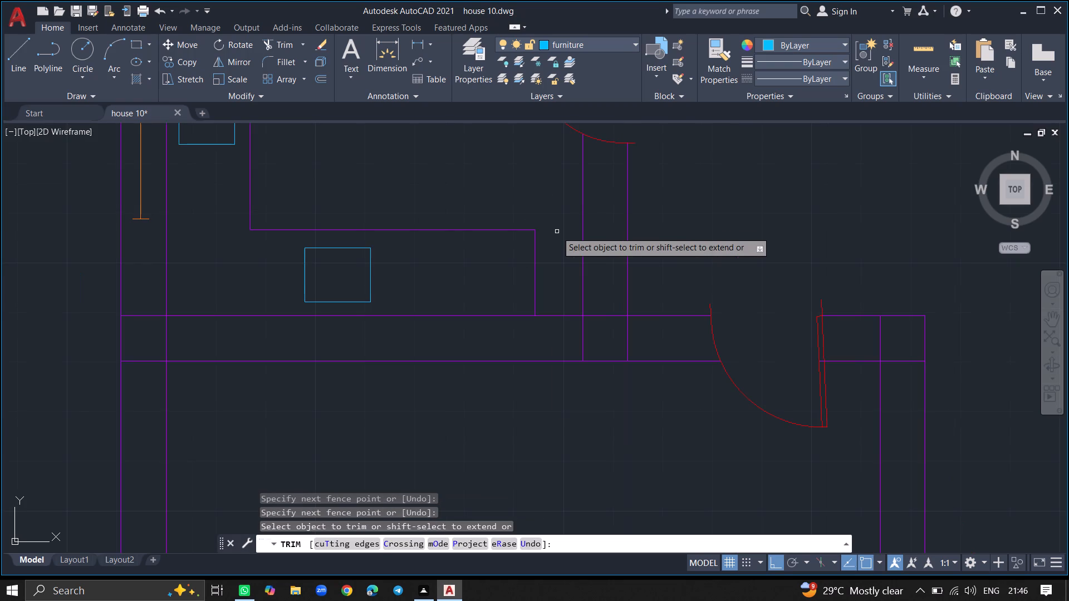
key(Return)
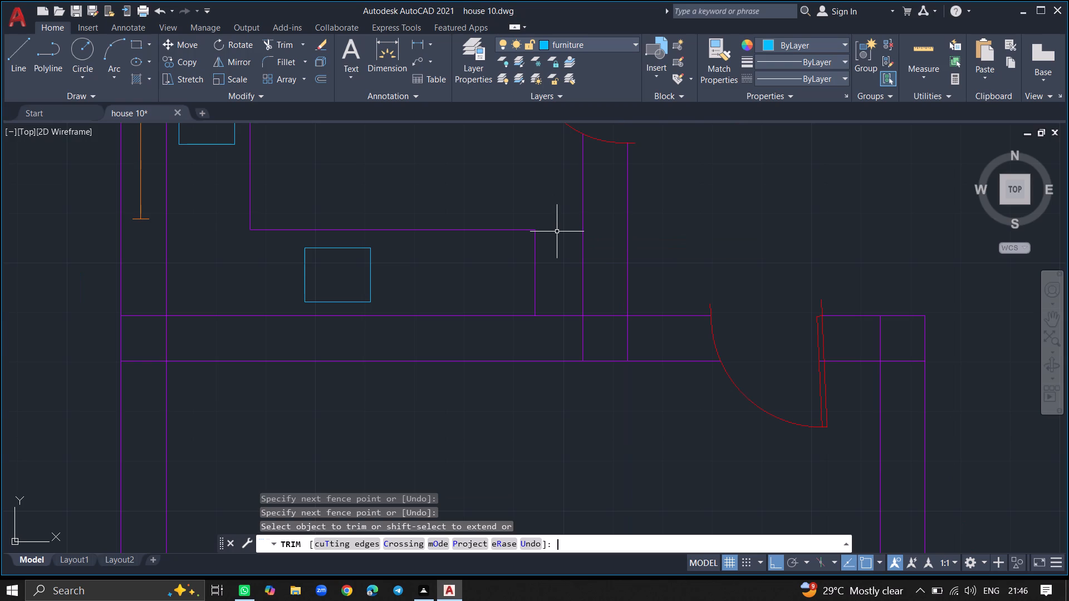
Draw a rectangle about 1' by 10" in the counter's southwest corner.
ctrl+scroll(557, 231, down, 3)
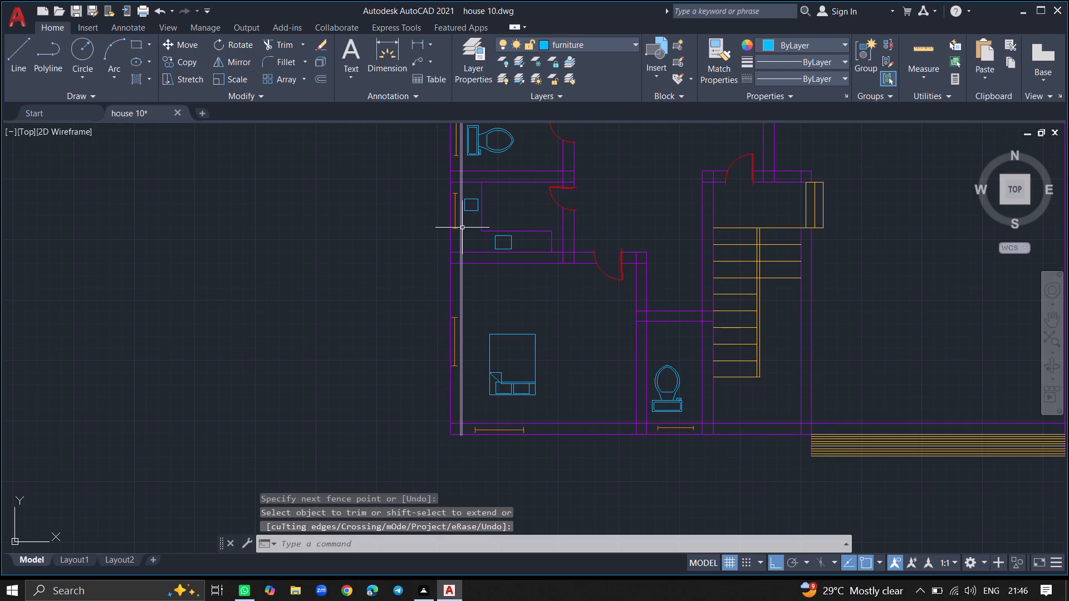
ctrl+scroll(462, 228, up, 4)
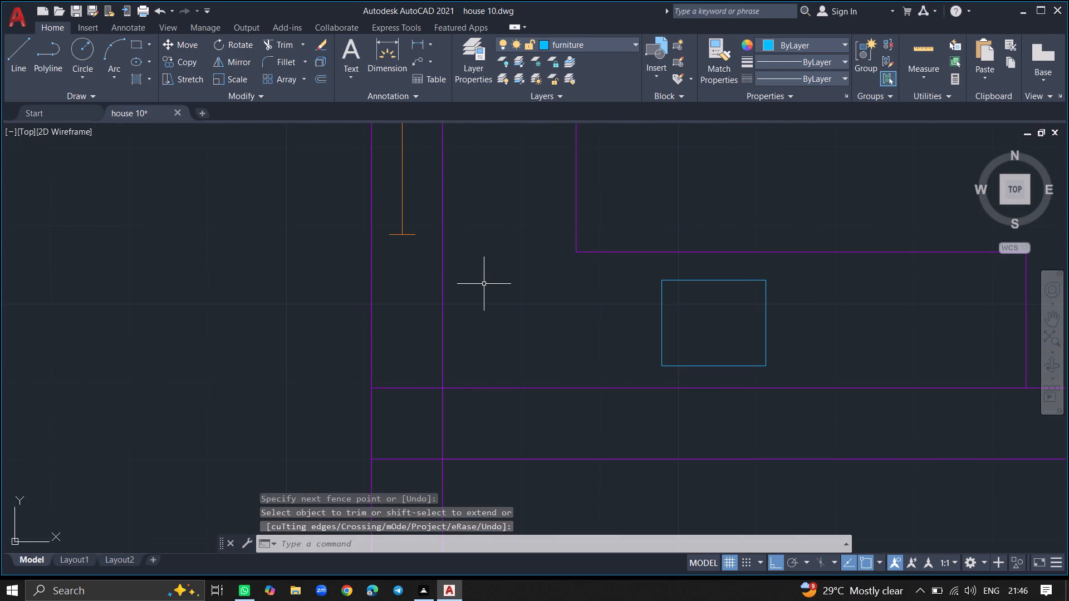
text(rec)
key(Return)
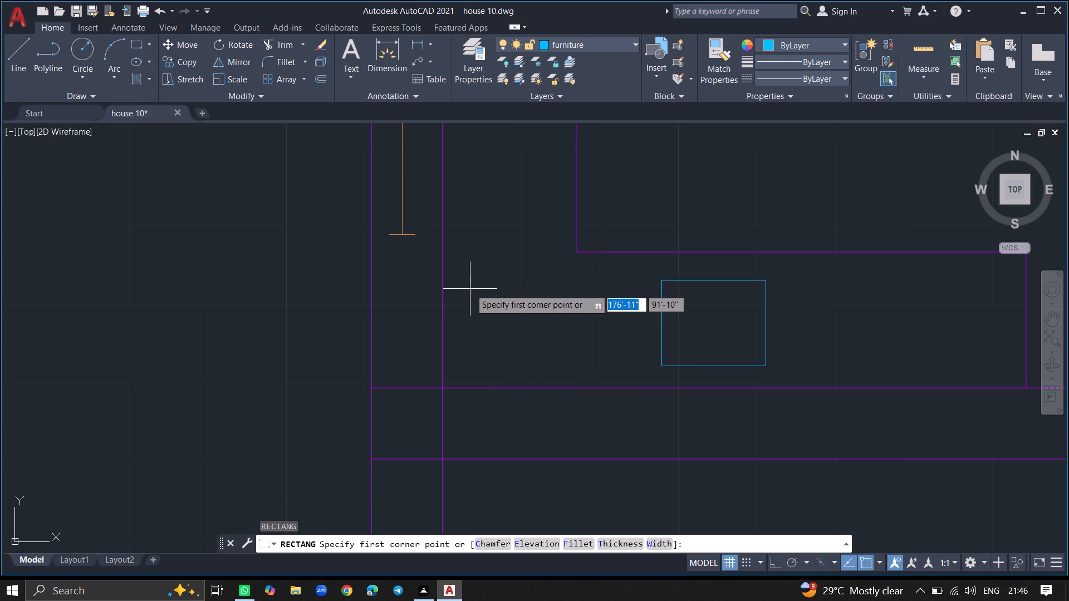
click(462, 284)
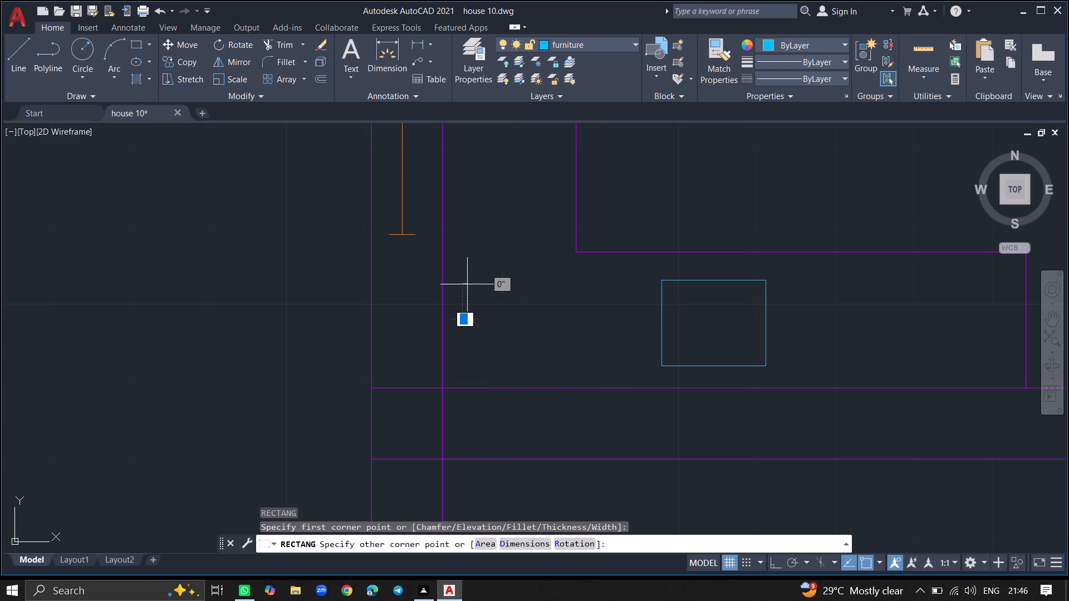
click(555, 361)
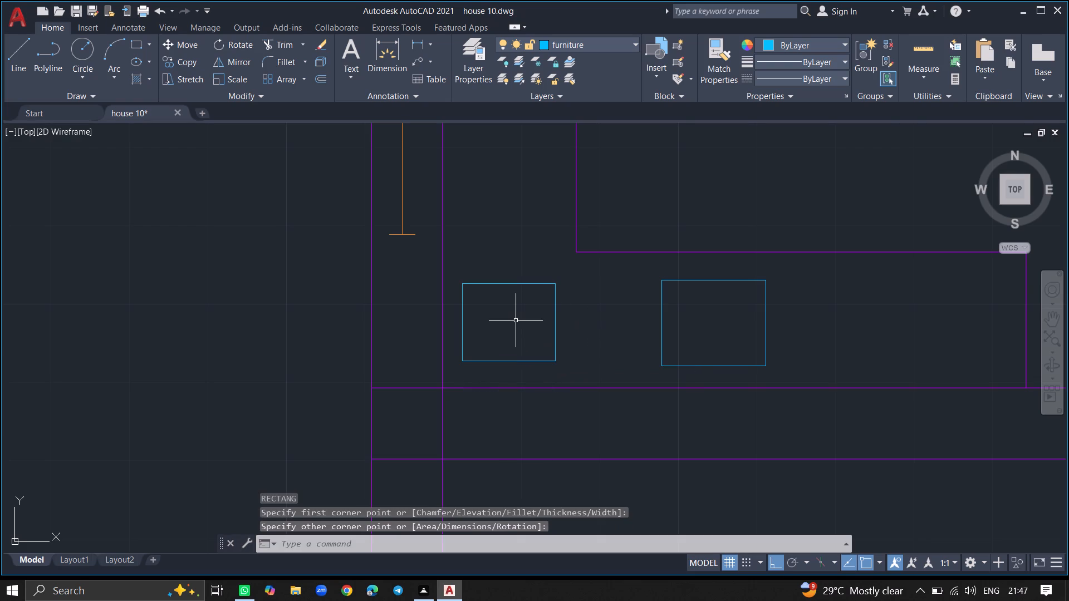
Draw a line over the north edge of the south run's eastern rectangle, from its northwest to its northeast corner.
ctrl+scroll(516, 321, down, 2)
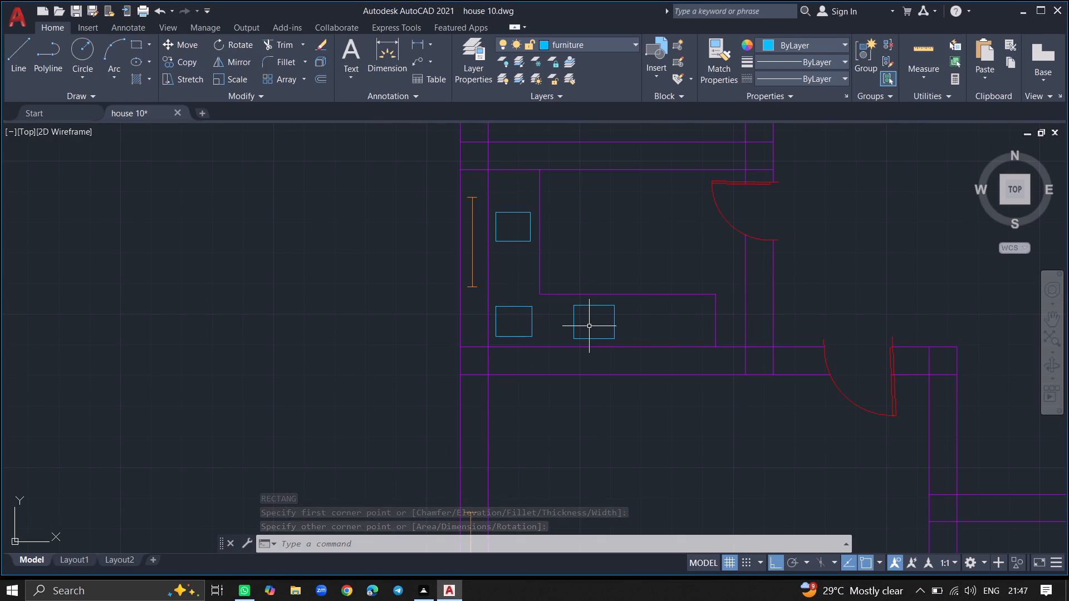
key(l)
key(Return)
ctrl+scroll(589, 326, up, 5)
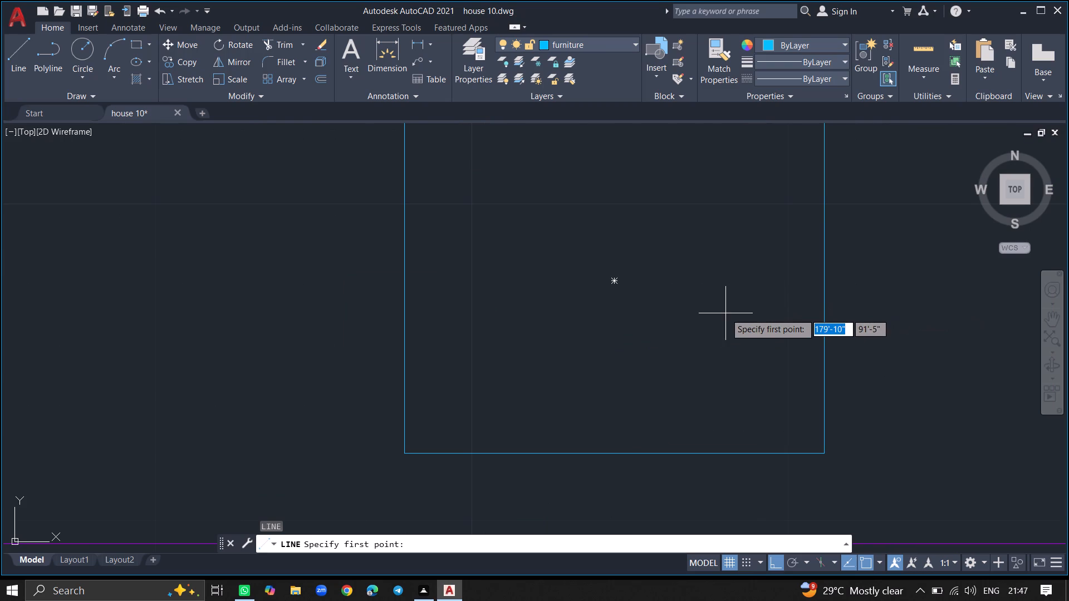
ctrl+scroll(725, 313, down, 3)
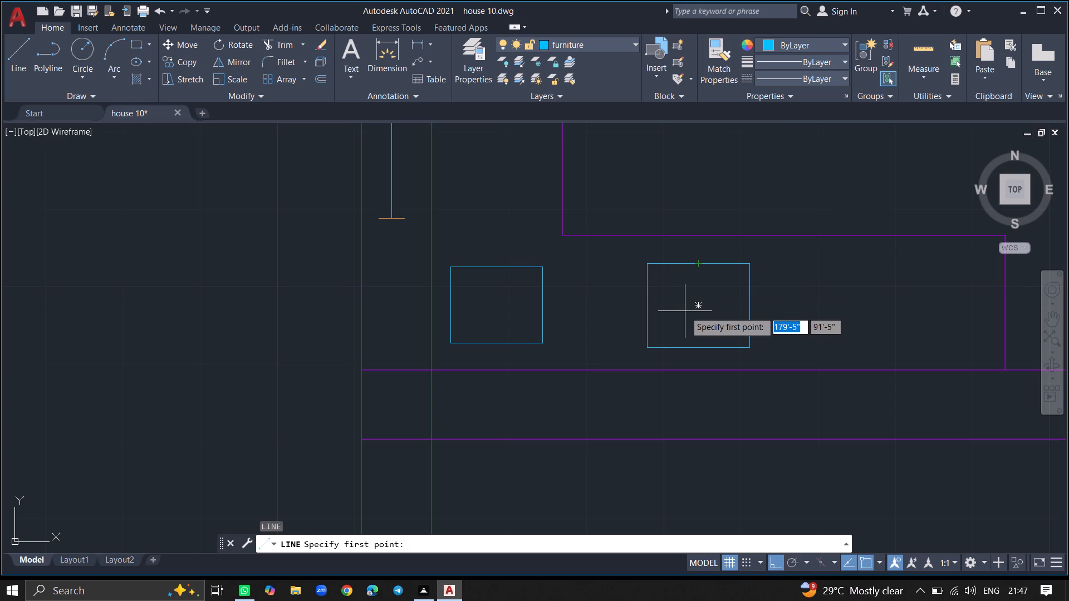
ctrl+scroll(685, 311, up, 4)
ctrl+scroll(647, 300, down, 3)
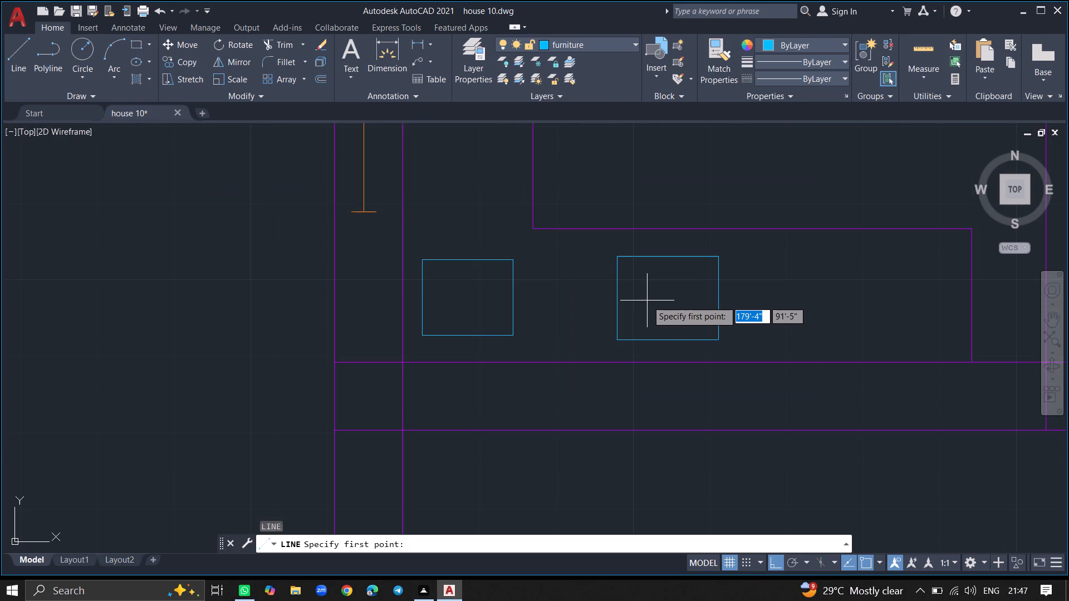
click(619, 260)
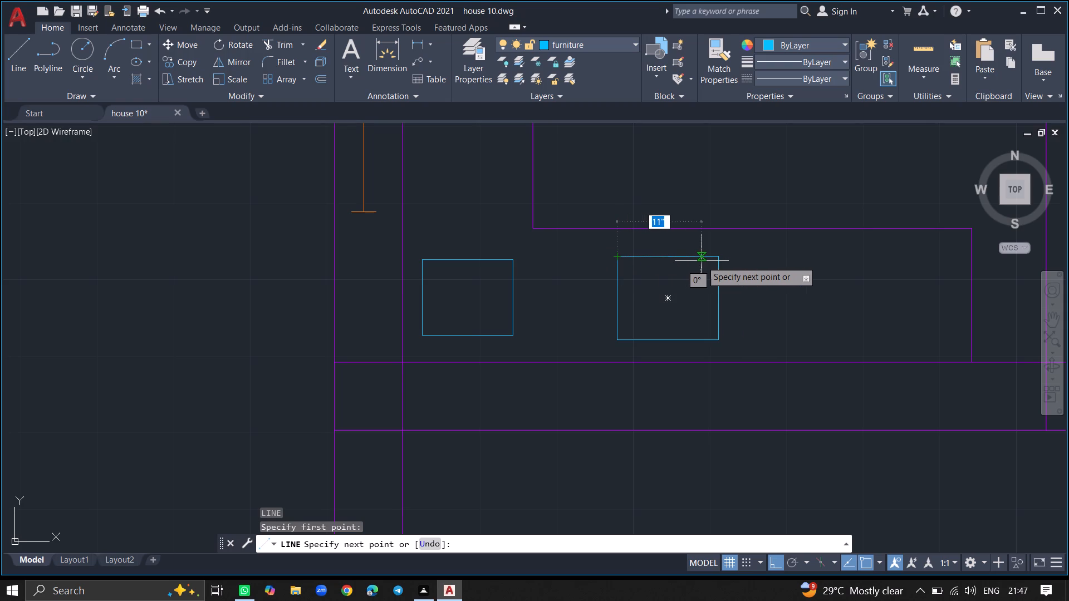
click(716, 258)
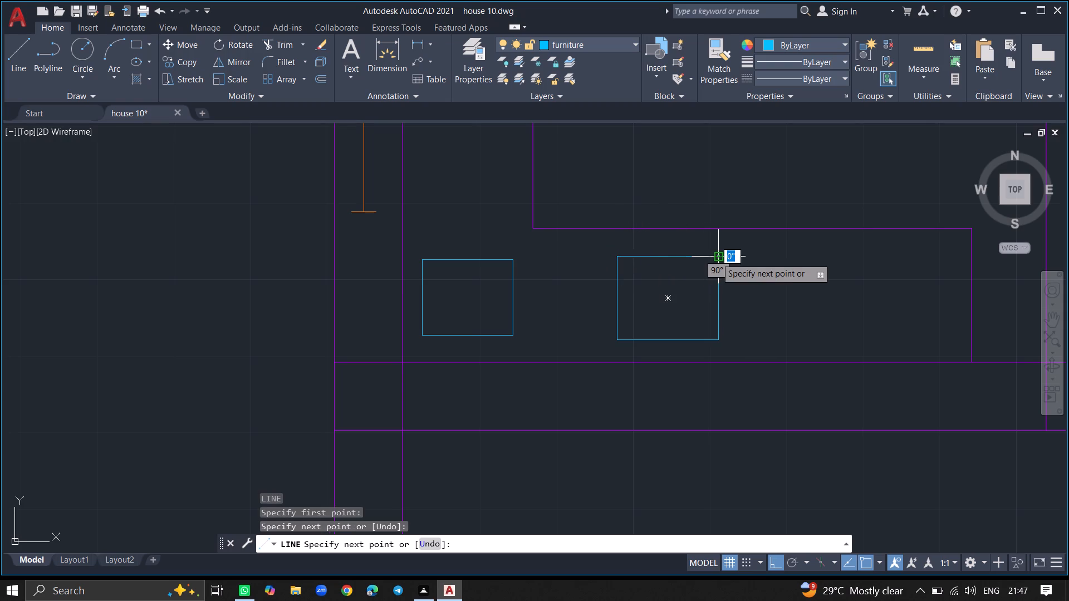
key(Return)
Offset the line on the eastern counter rectangle's north edge southward at 1" spacing to create the first three interior lines.
ctrl+scroll(716, 258, up, 4)
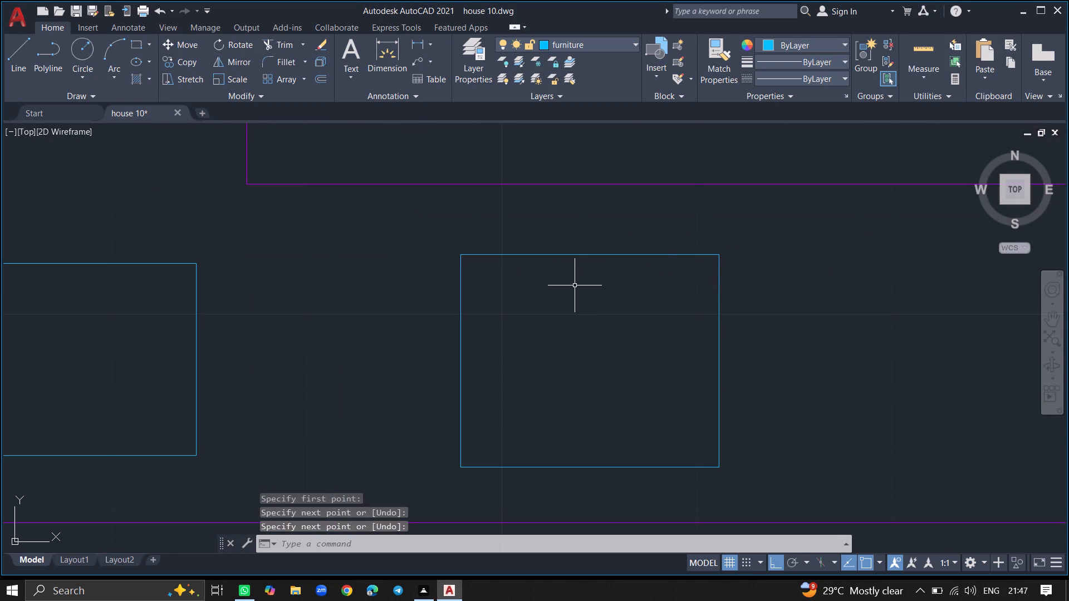
key(o)
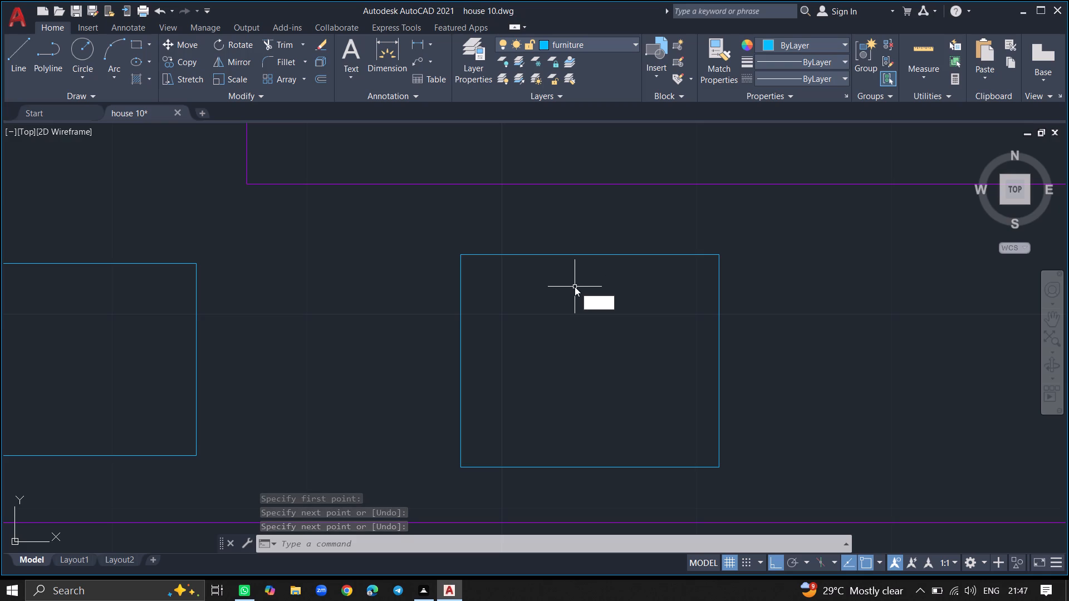
text(ffset)
key(Return)
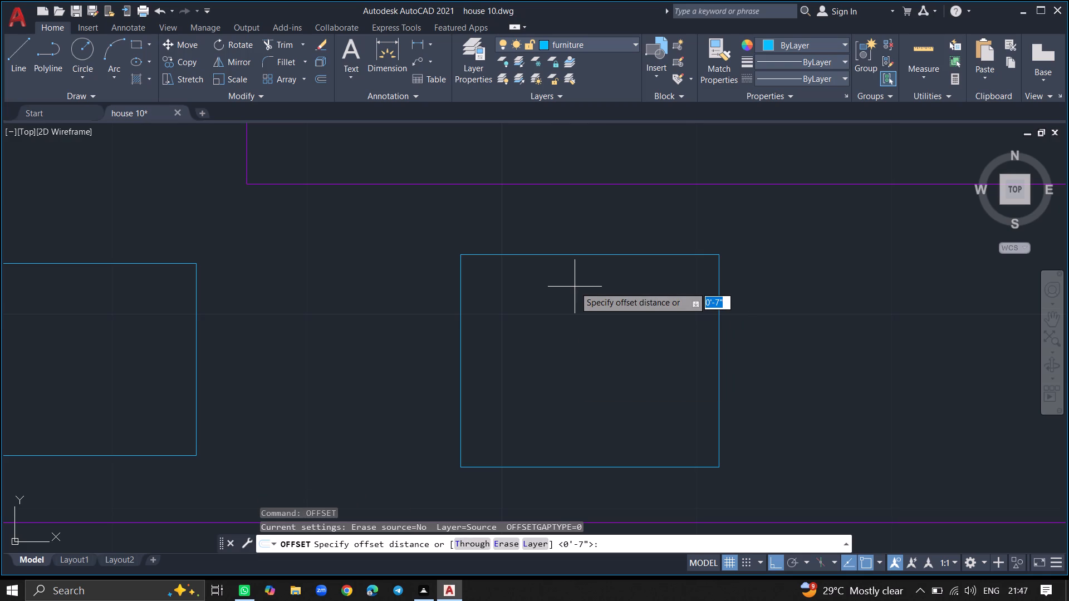
key(1)
key(shift+quotedbl)
key(Return)
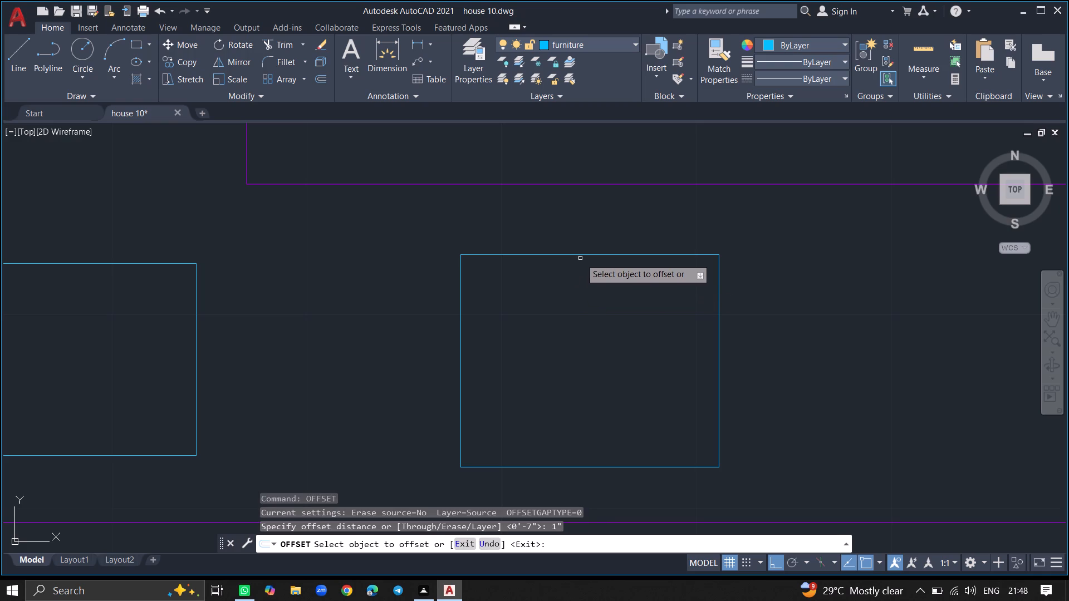
click(581, 253)
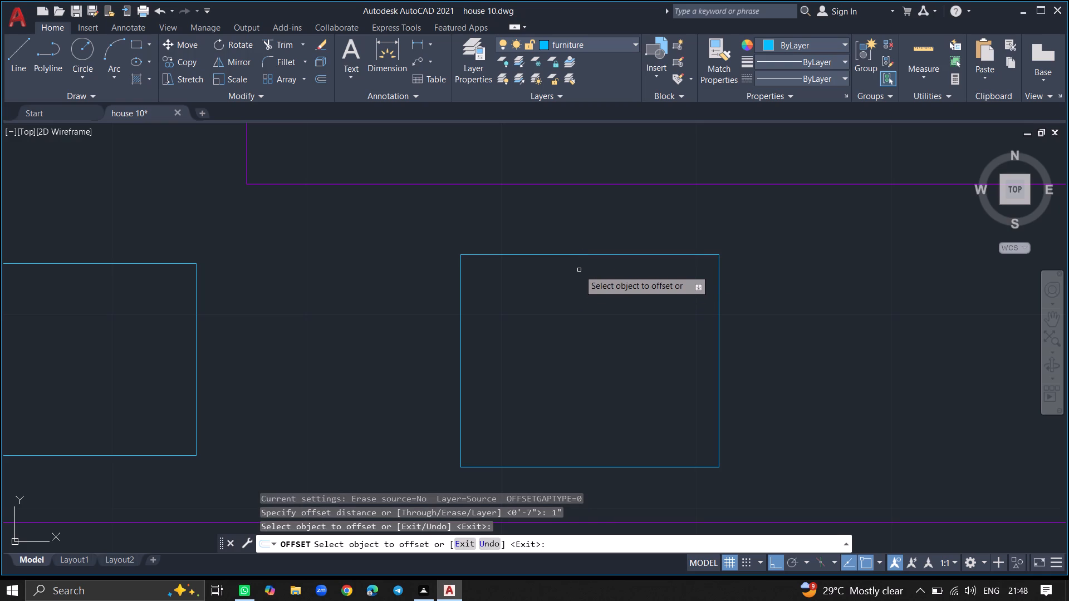
click(584, 254)
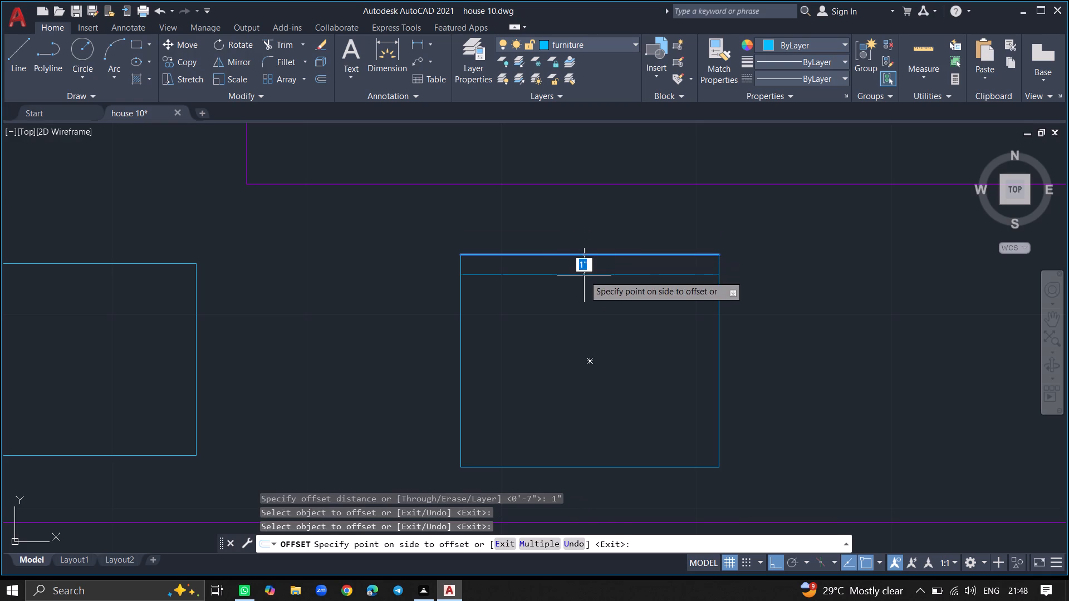
click(584, 275)
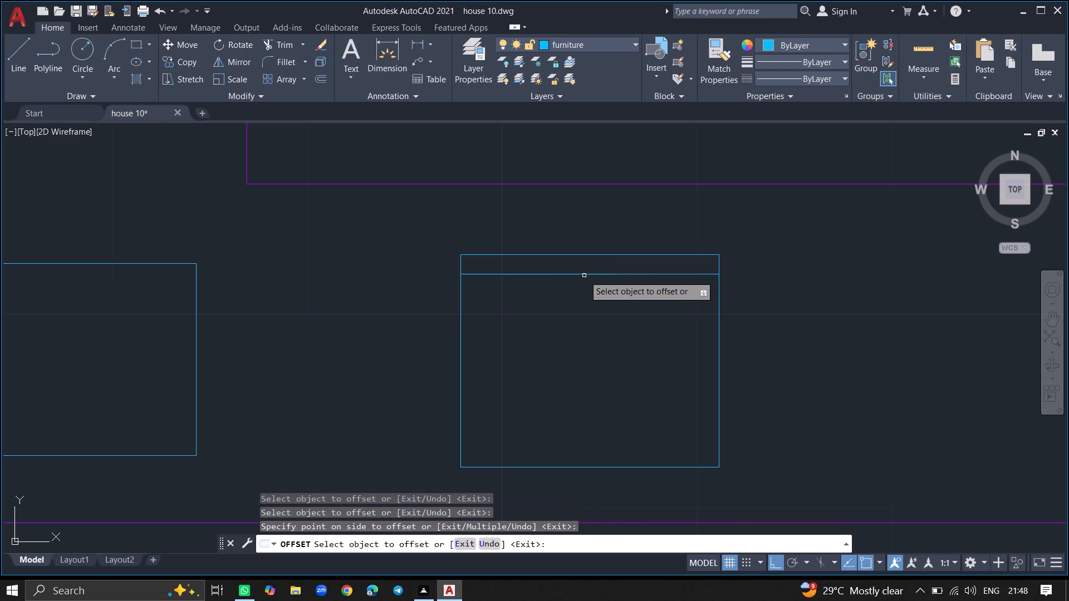
click(584, 274)
click(578, 318)
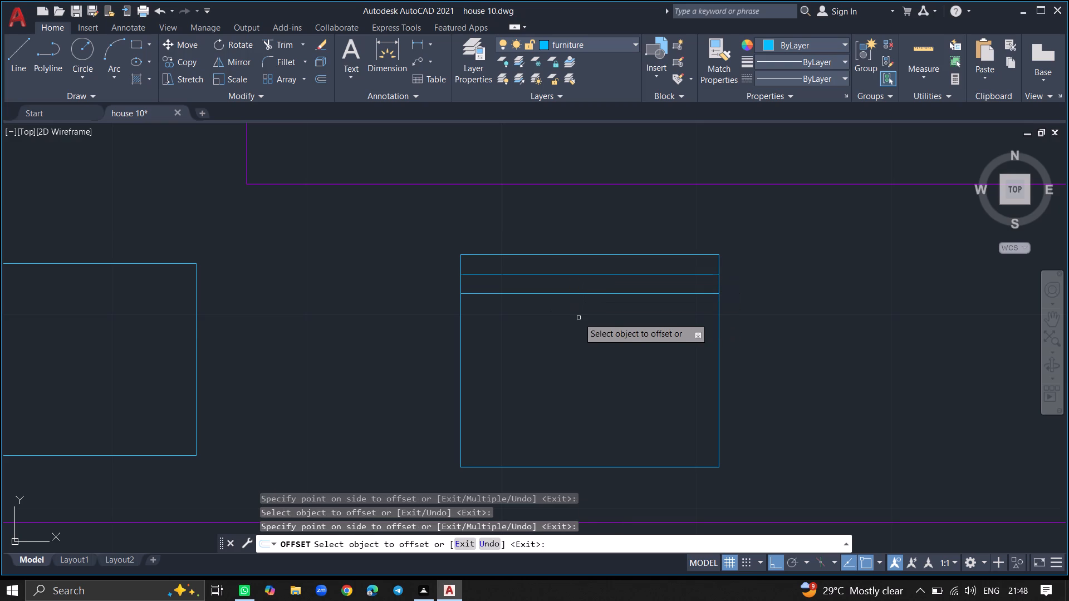
click(587, 293)
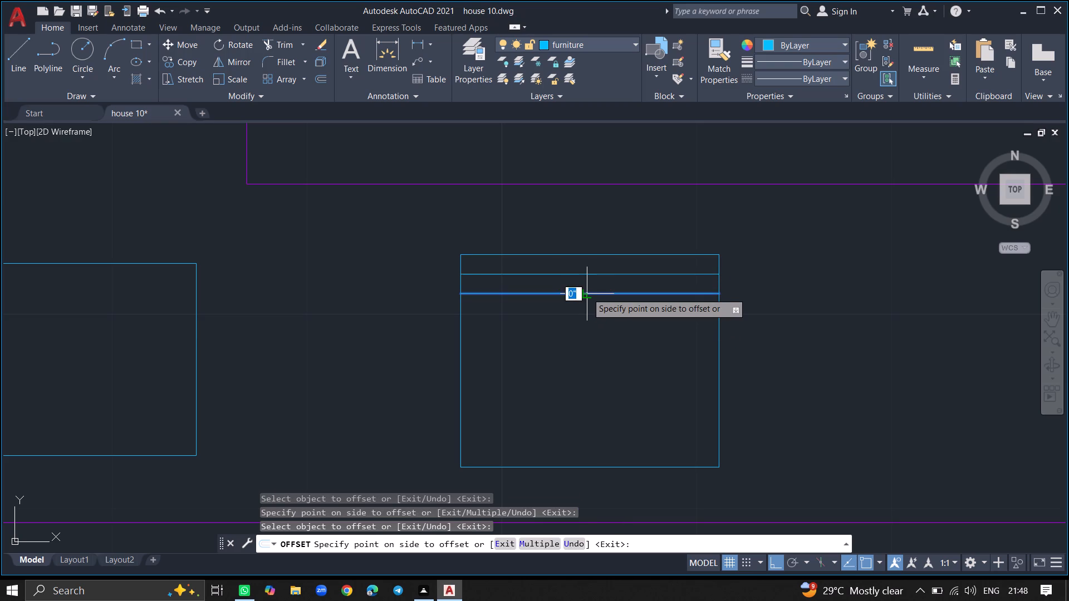
click(587, 327)
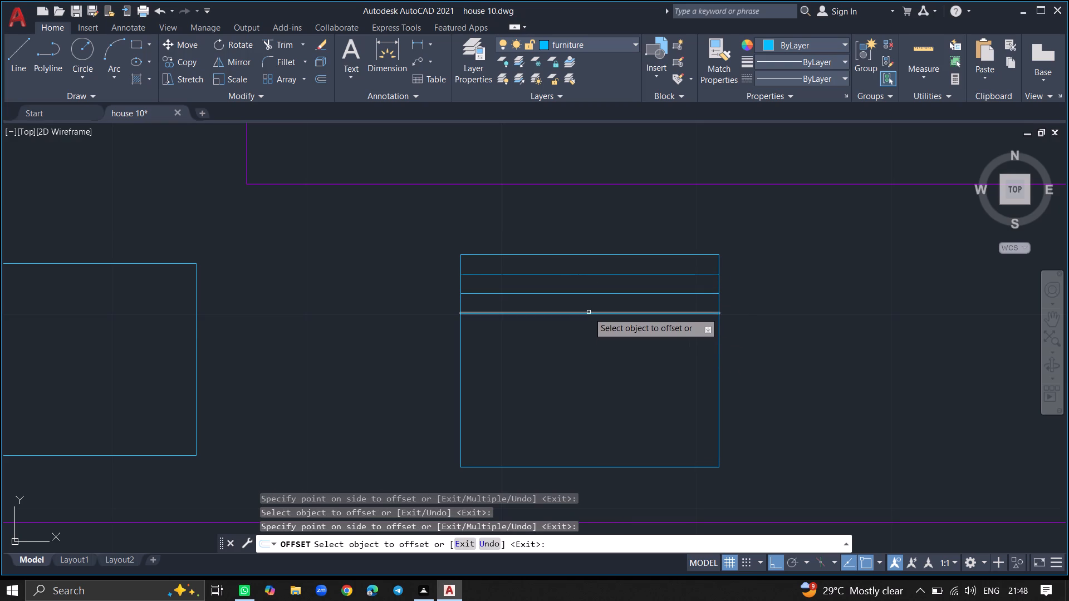
Offset three more lines at 1" spacing southward from the third interior line of the eastern counter rectangle.
click(589, 311)
click(590, 311)
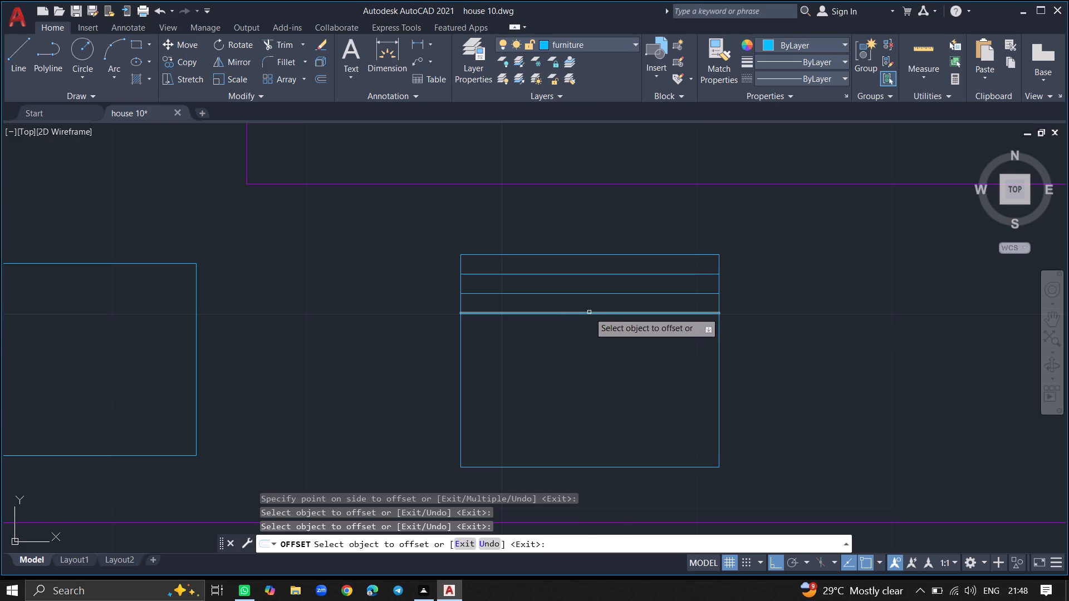
click(589, 312)
click(586, 335)
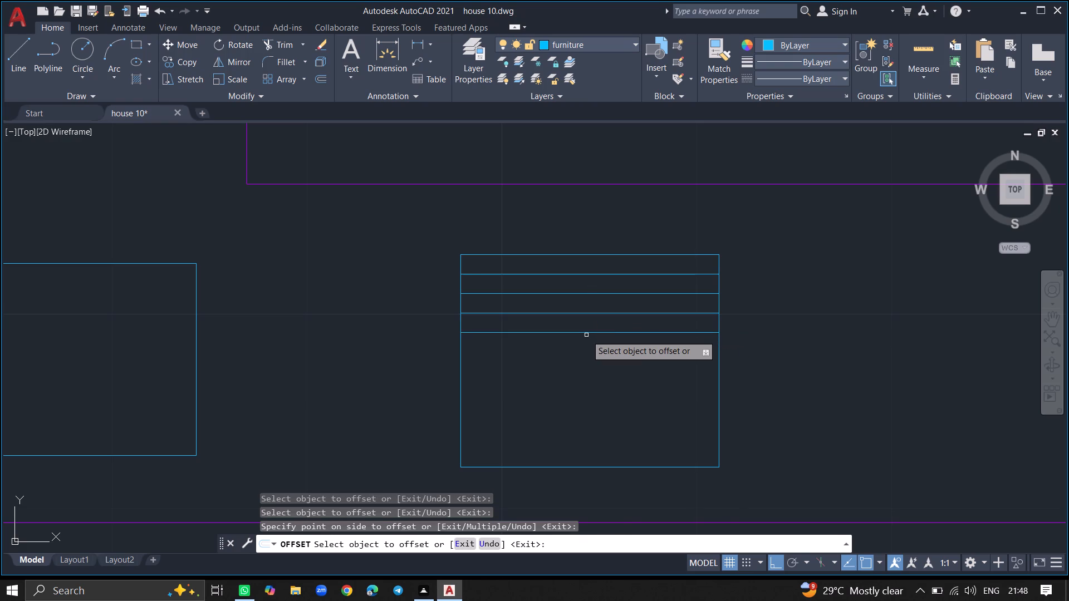
ctrl+scroll(586, 335, up, 2)
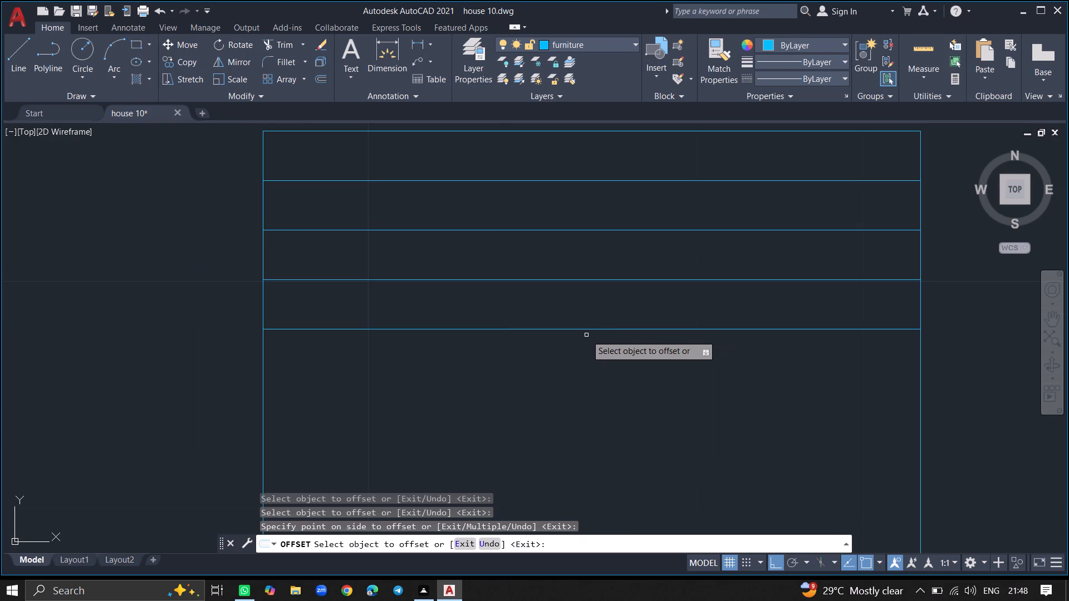
click(586, 327)
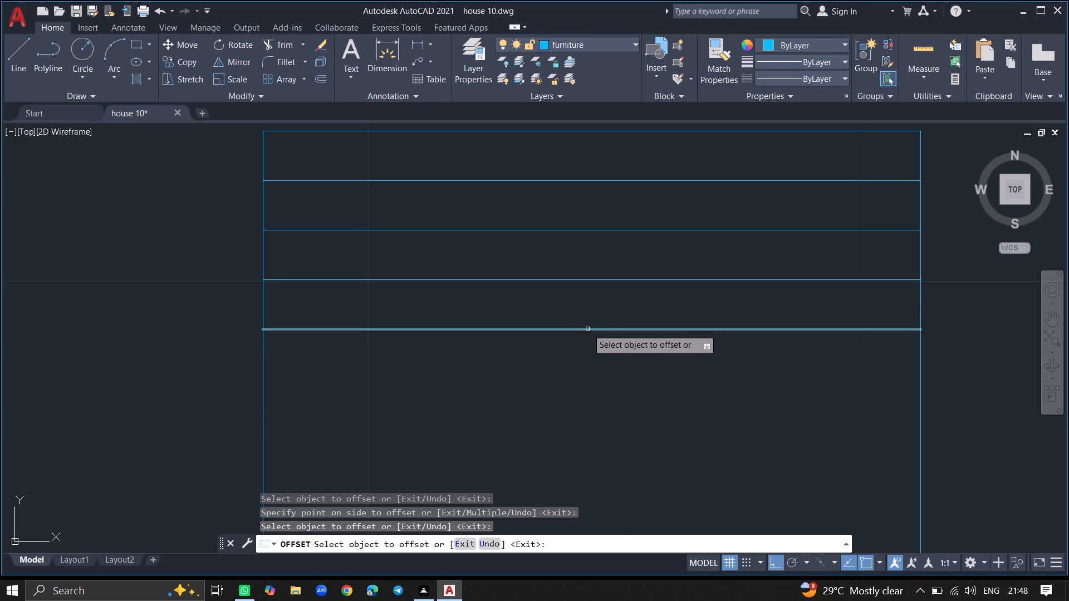
click(587, 329)
click(587, 363)
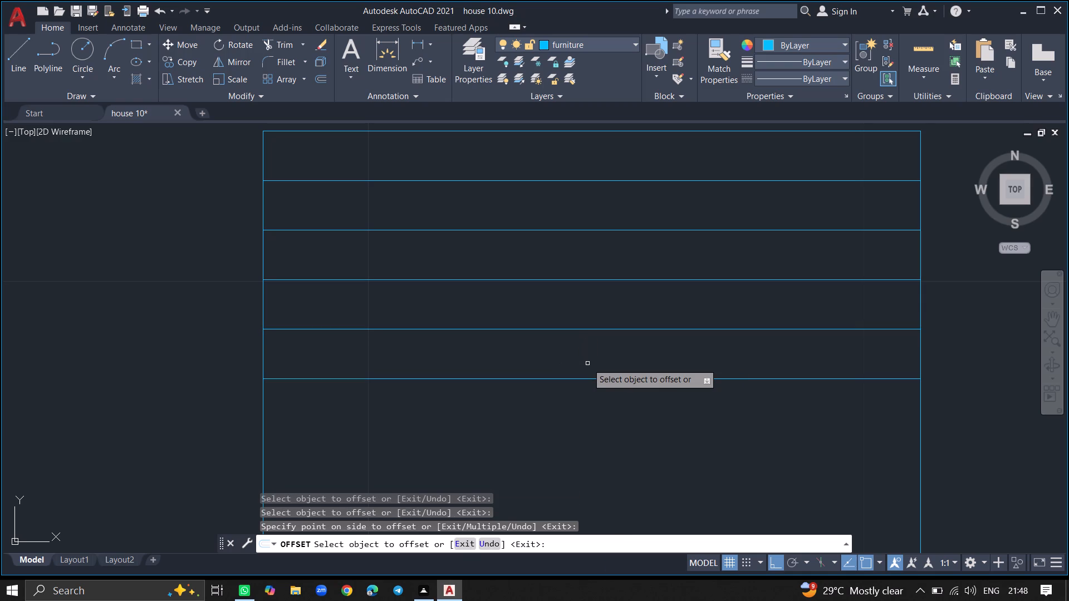
ctrl+scroll(587, 363, down, 1)
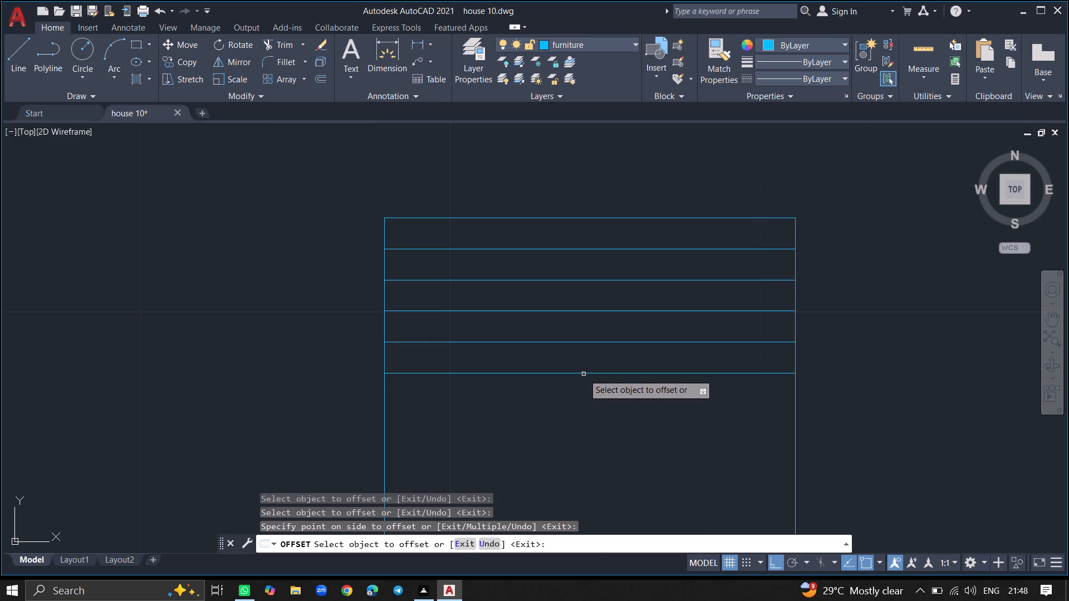
click(583, 373)
click(582, 410)
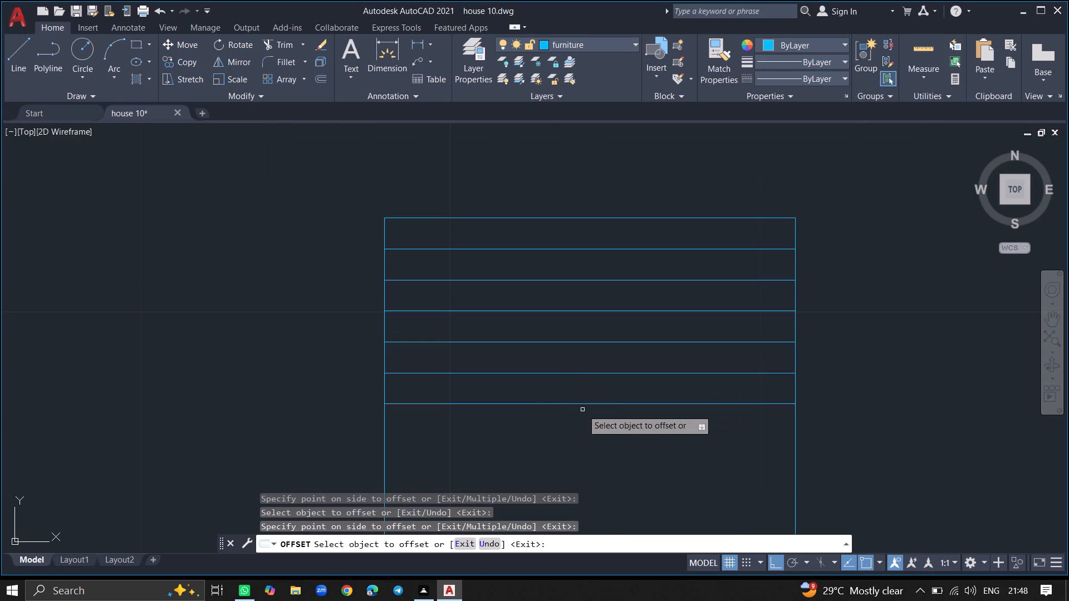
Fill the rest of the eastern counter rectangle with four more lines offset 1" apart toward its south edge.
ctrl+scroll(582, 410, down, 3)
ctrl+scroll(579, 428, up, 3)
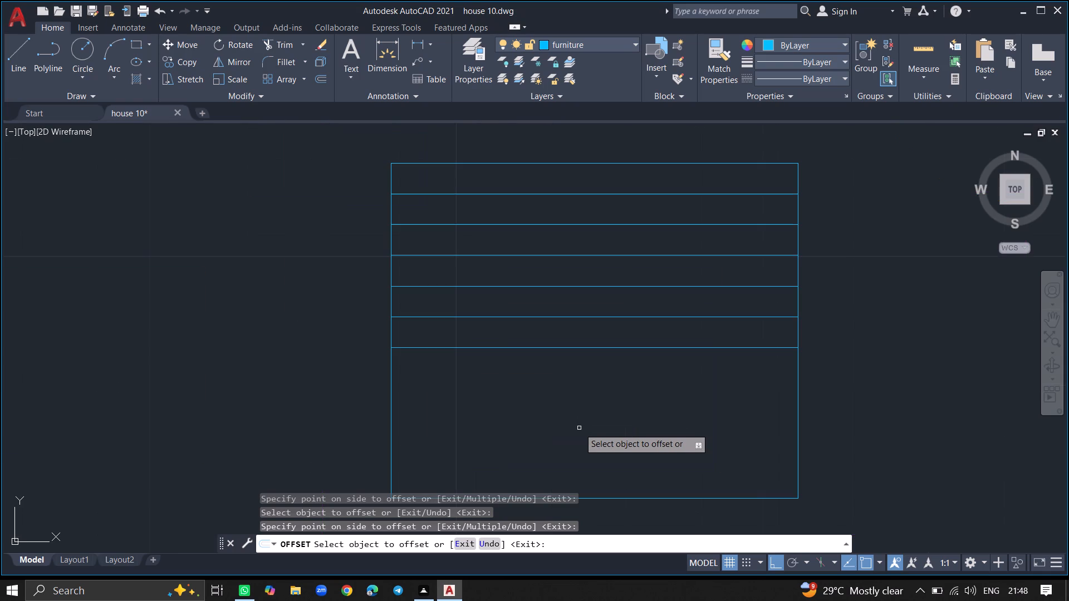
click(571, 347)
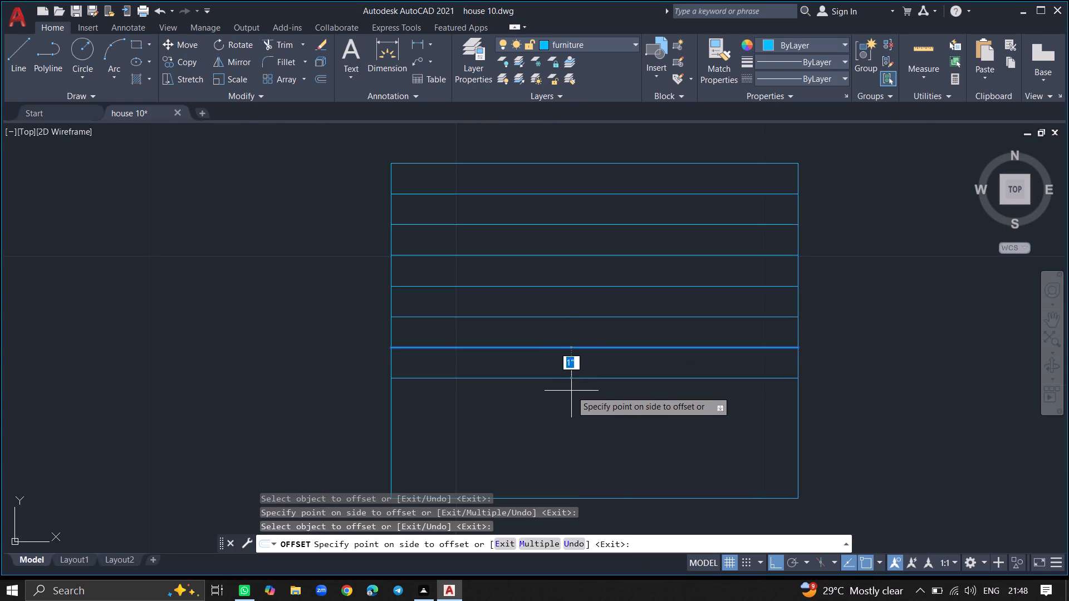
click(571, 393)
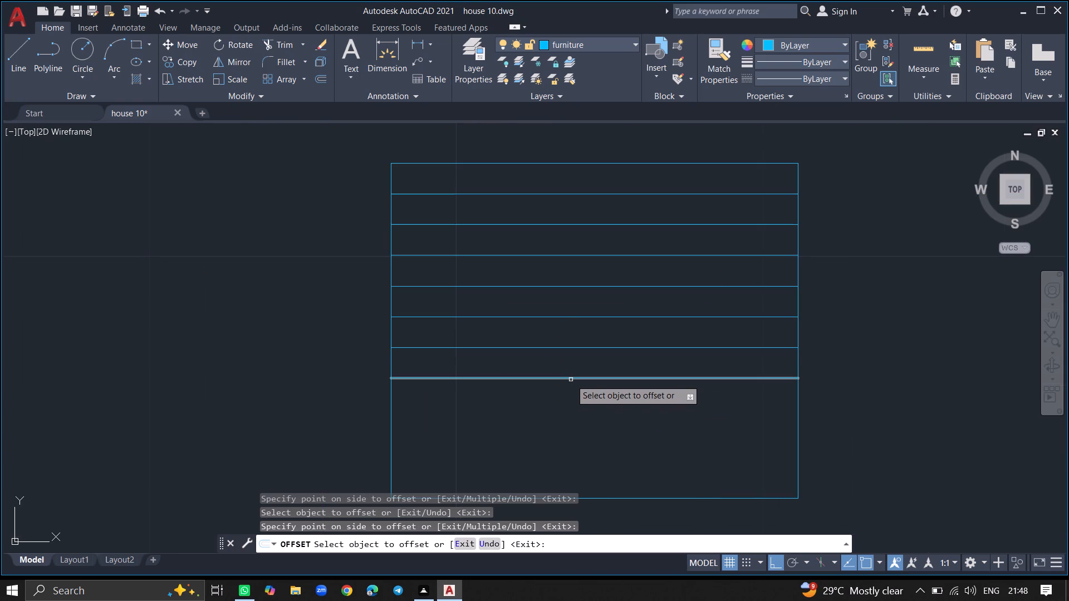
click(571, 380)
click(567, 421)
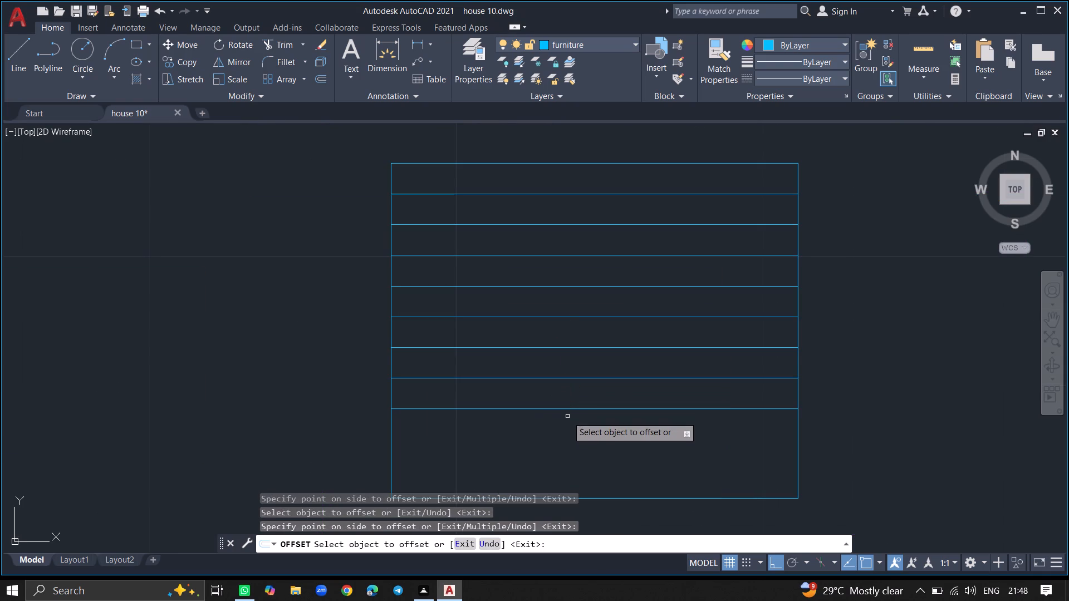
click(567, 407)
click(566, 444)
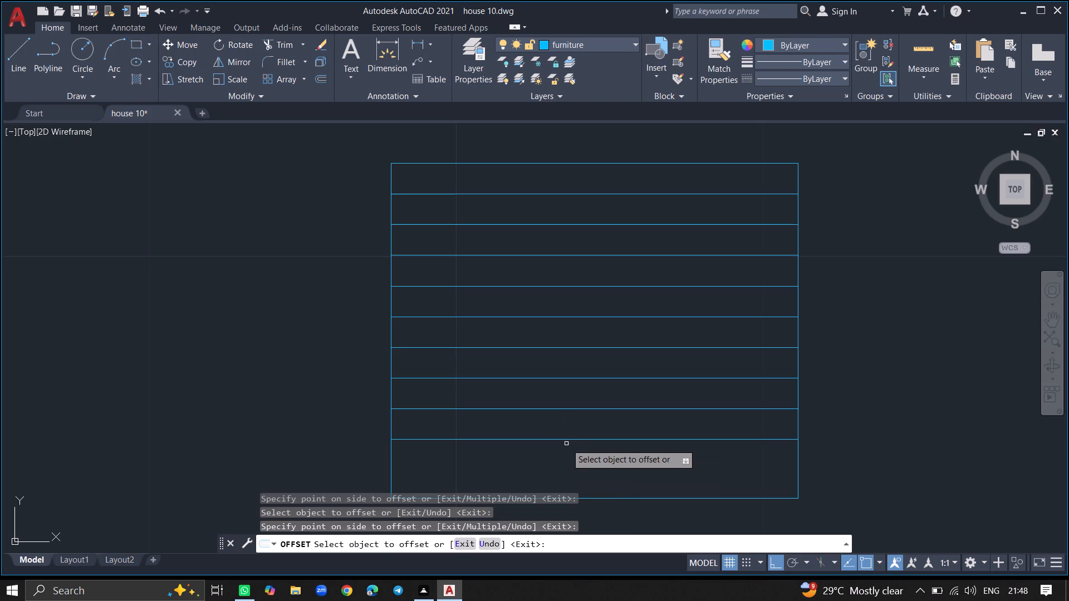
click(565, 438)
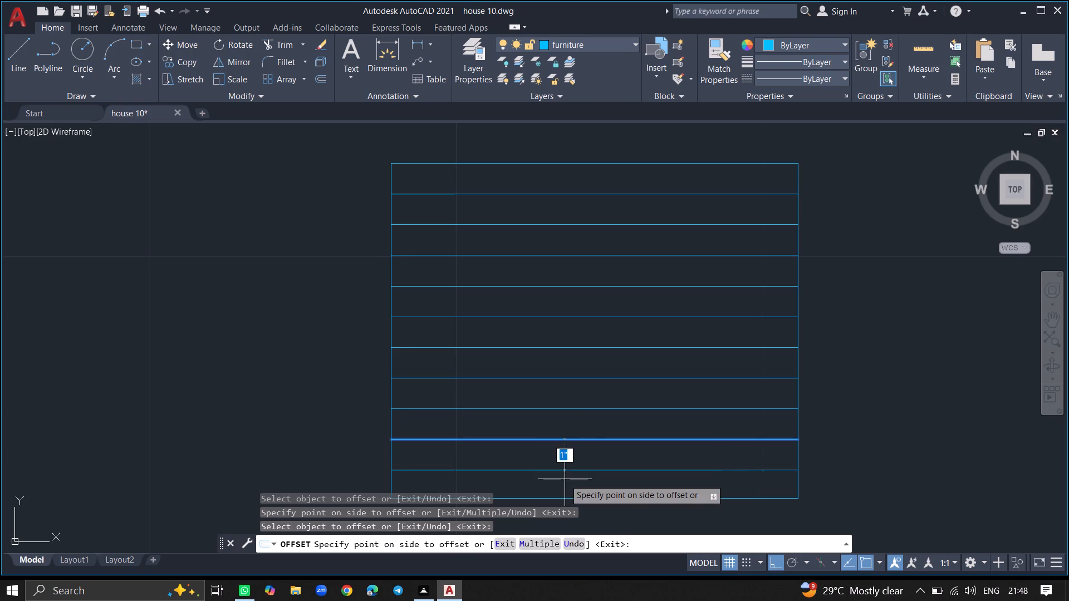
click(565, 479)
key(Return)
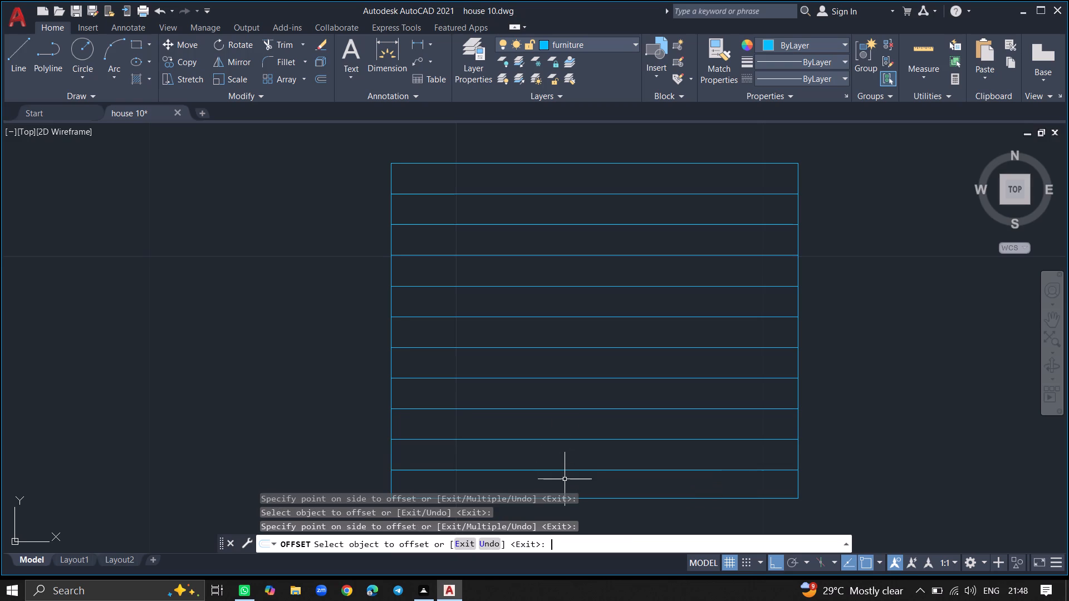
Make the dimensions layer current.
ctrl+scroll(565, 479, down, 3)
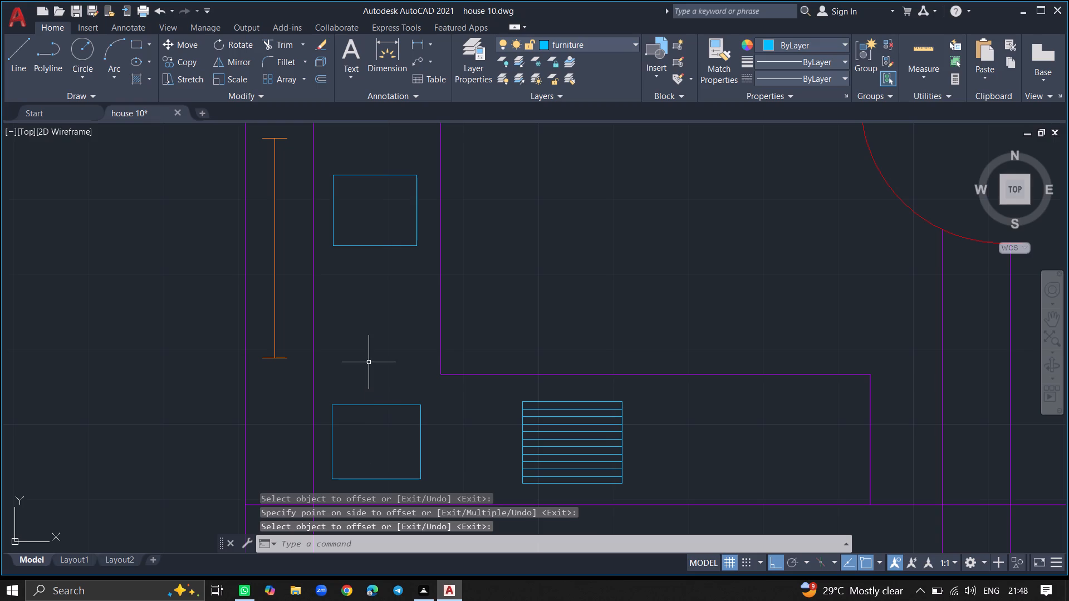
ctrl+scroll(366, 346, down, 3)
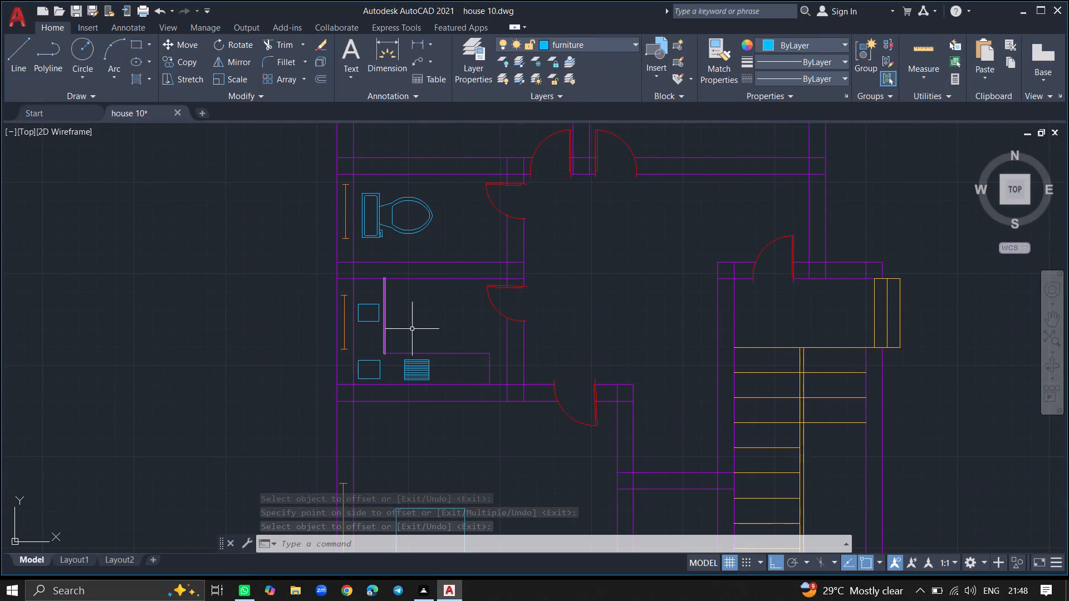
ctrl+scroll(416, 329, down, 1)
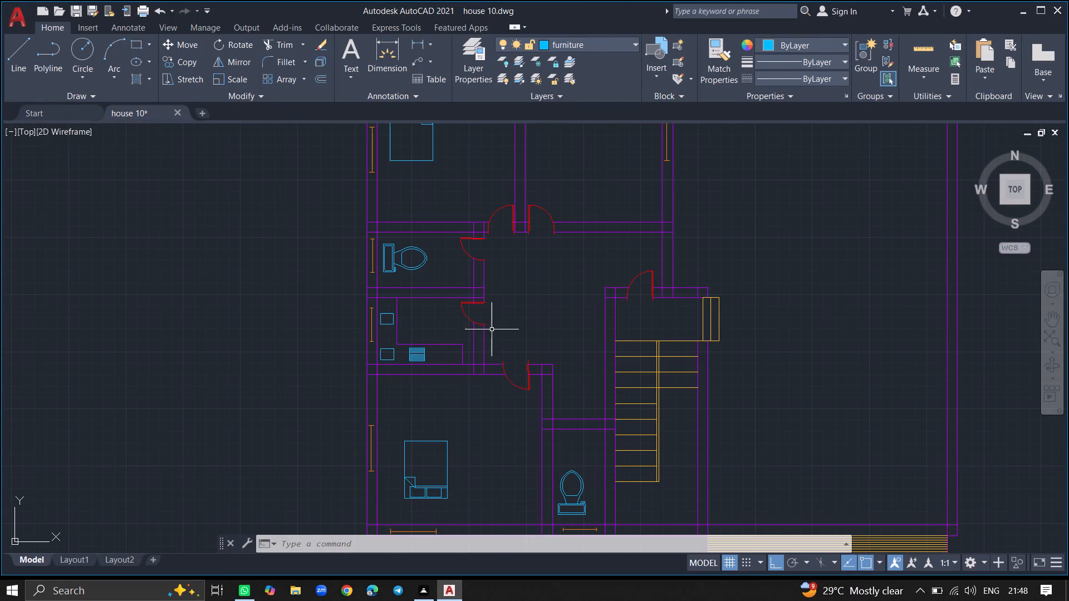
ctrl+scroll(517, 321, down, 1)
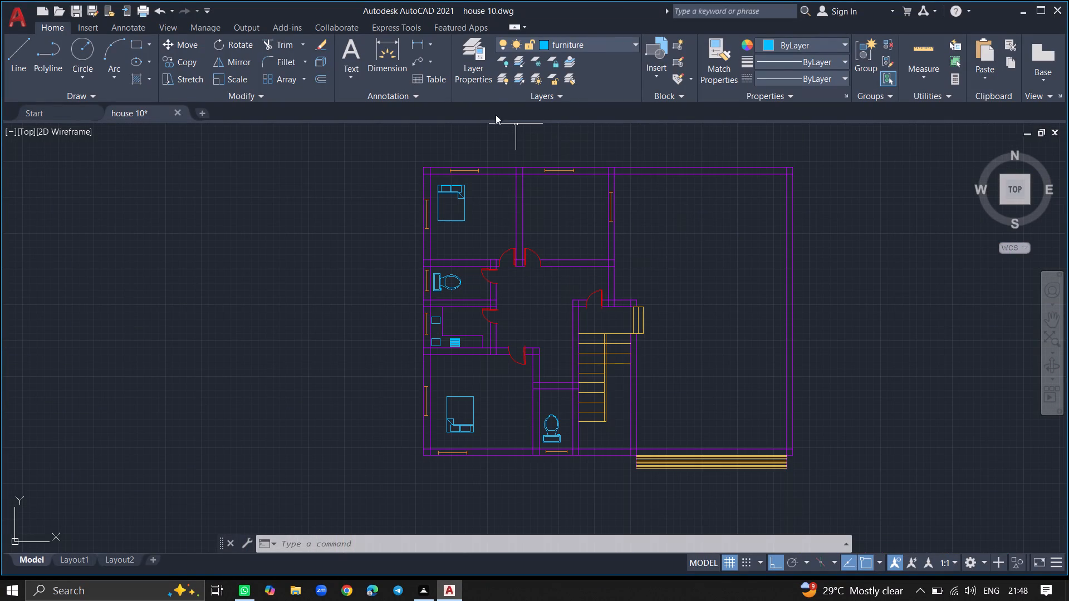
double_click(463, 72)
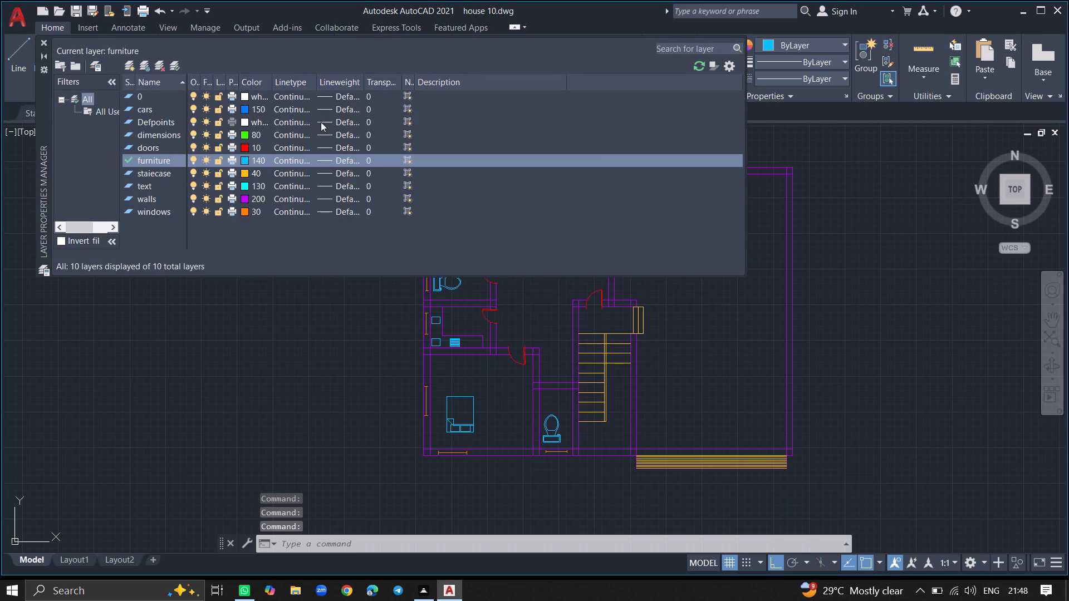
double_click(140, 132)
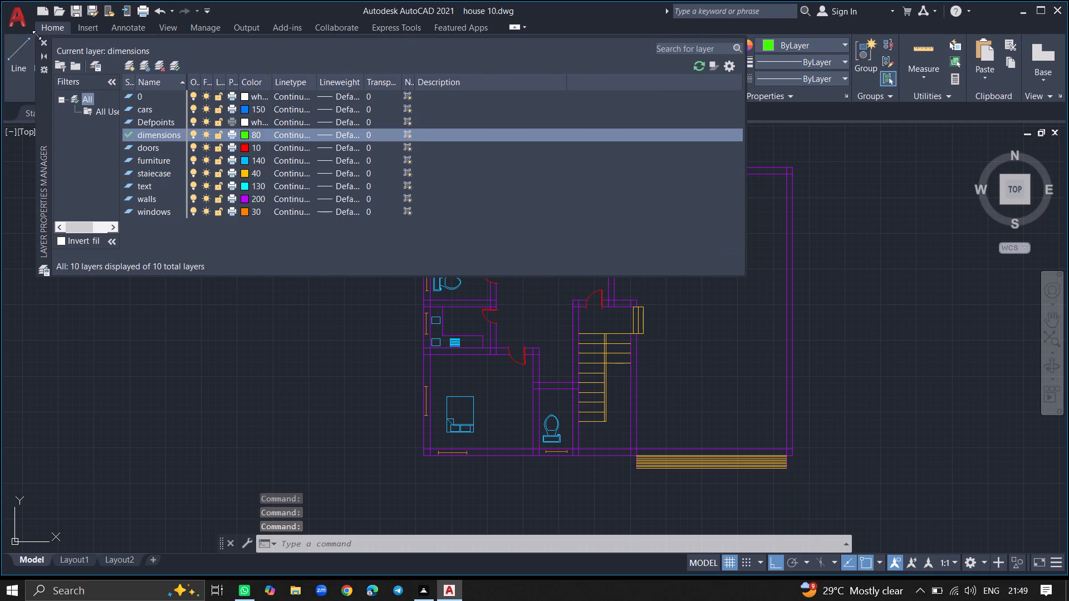
click(41, 41)
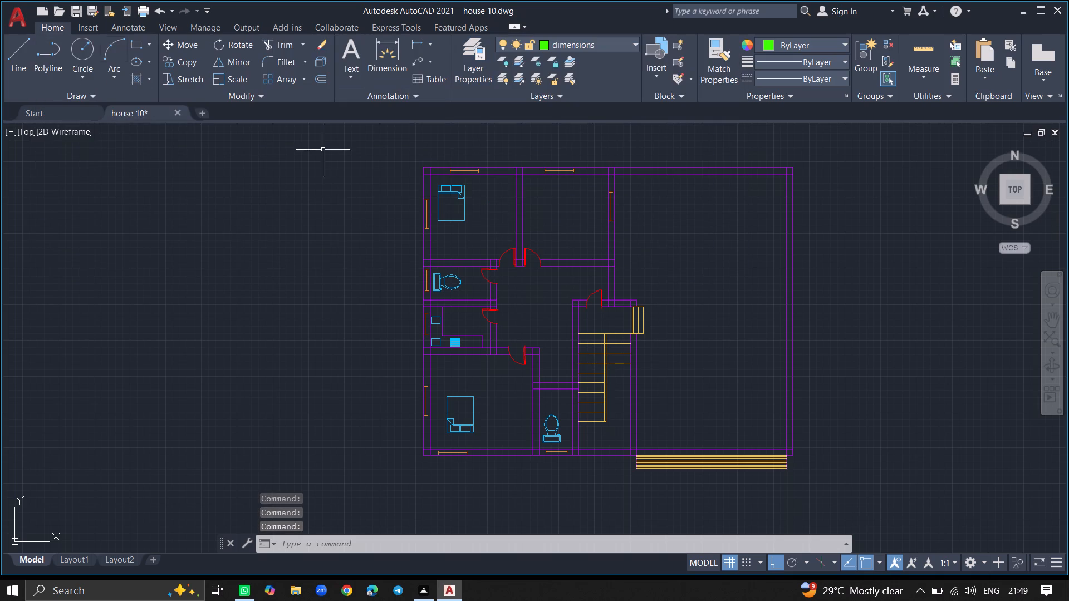
Add a horizontal linear dimension across the inside width of the large eastern room, in its northern part.
text(dim)
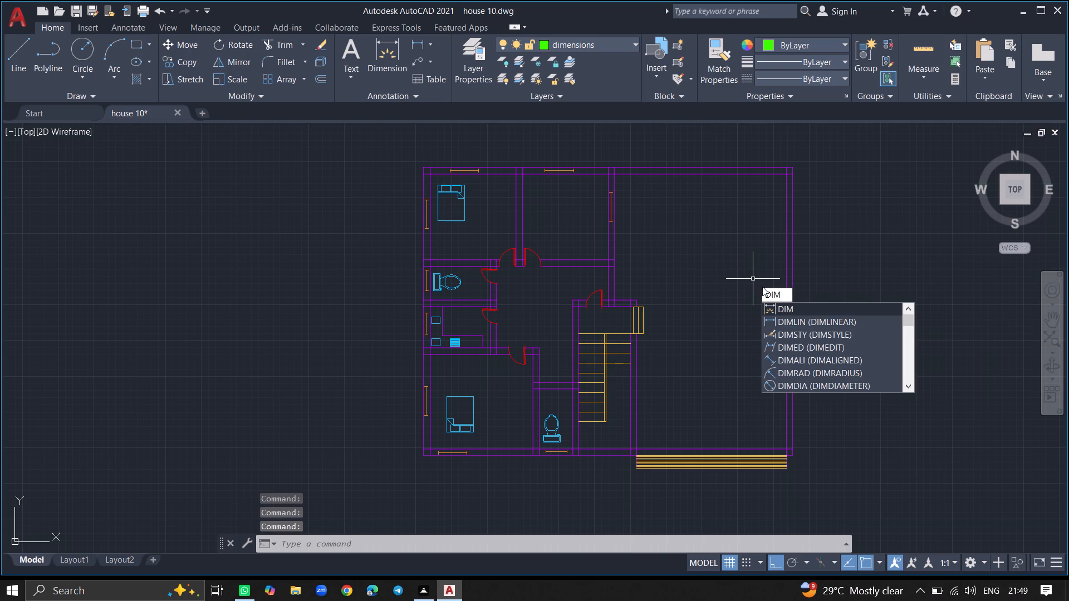
click(787, 319)
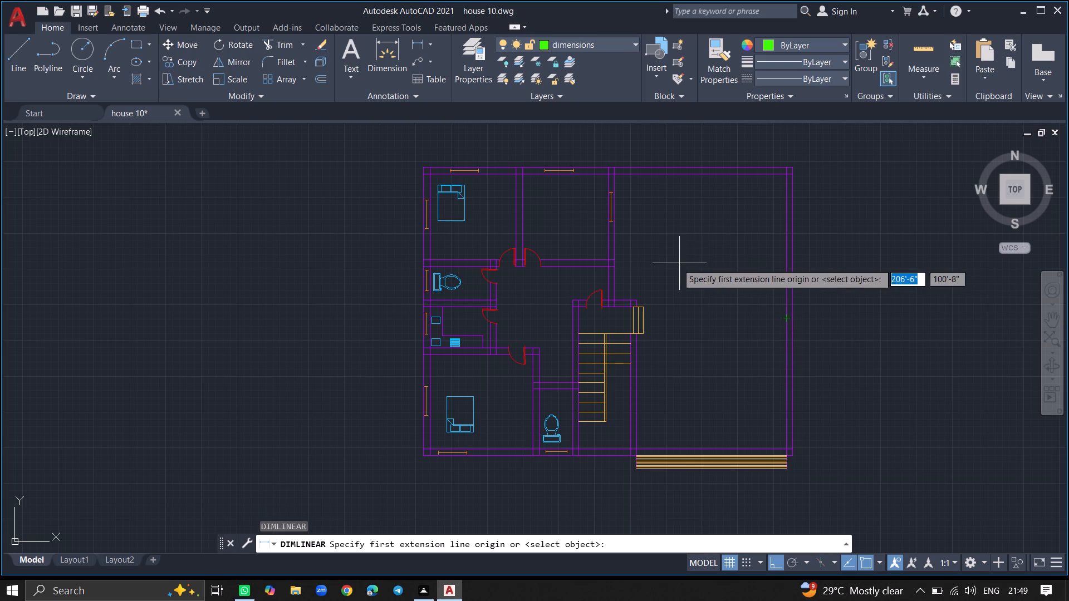
ctrl+scroll(614, 244, up, 5)
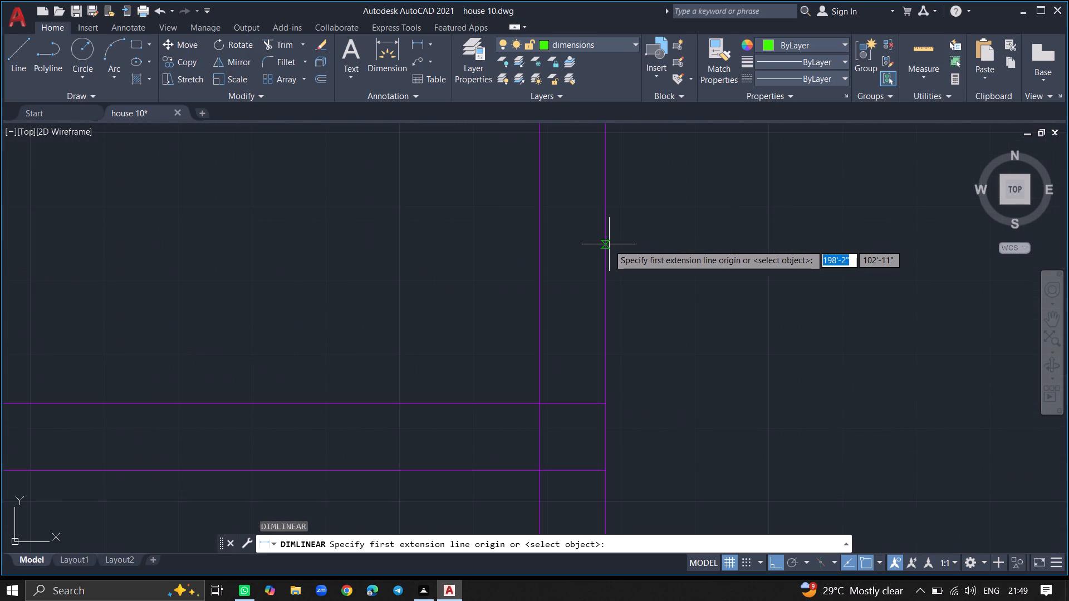
click(605, 247)
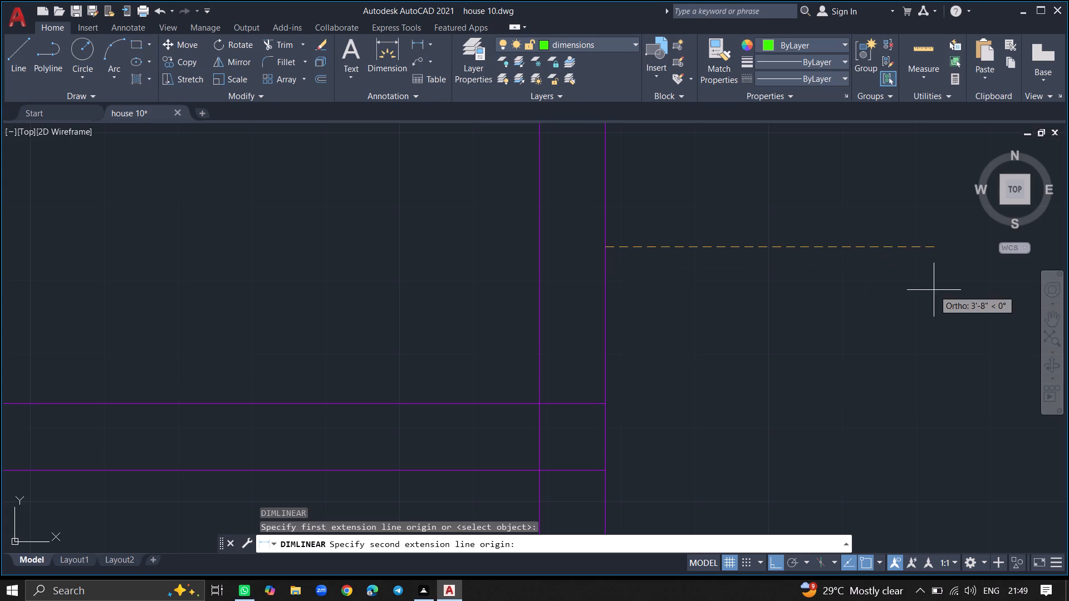
ctrl+scroll(934, 290, down, 3)
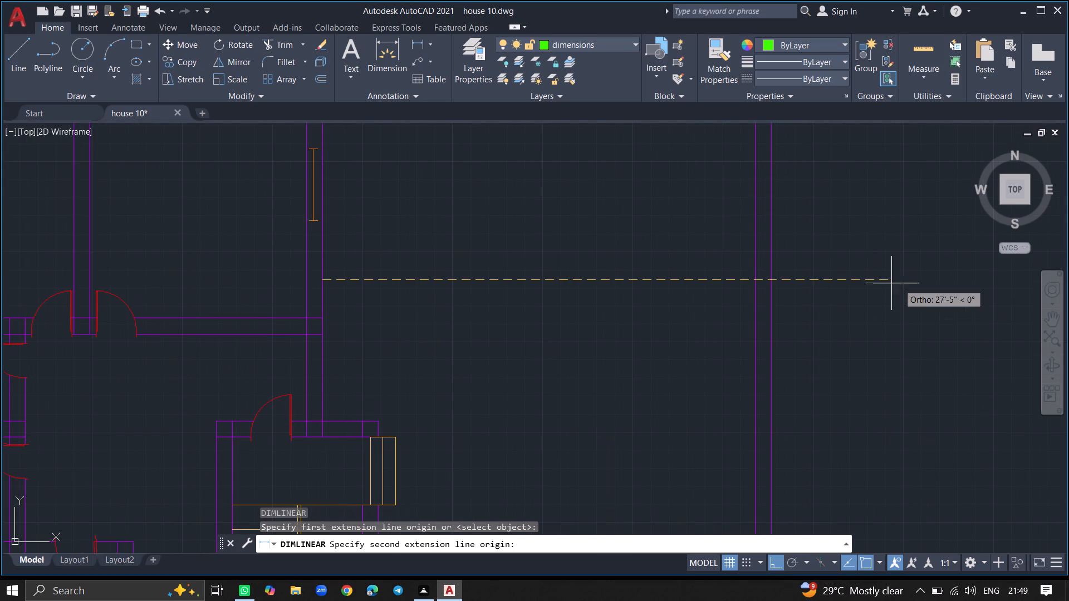
click(752, 284)
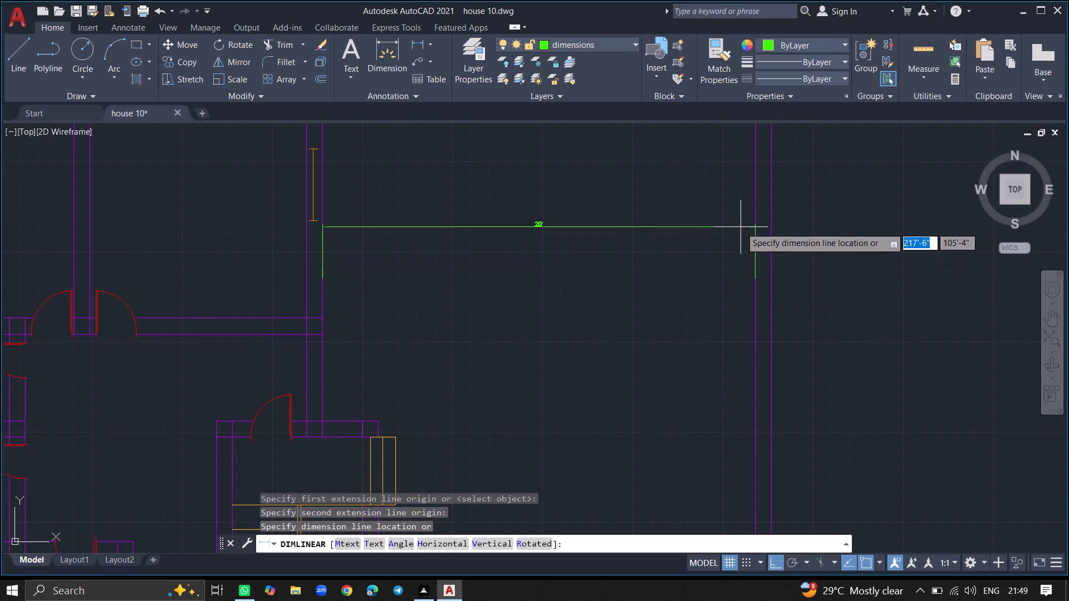
click(741, 227)
Add a vertical linear dimension along the large eastern room's inside length, from the north wall to the south wall.
ctrl+scroll(710, 294, down, 4)
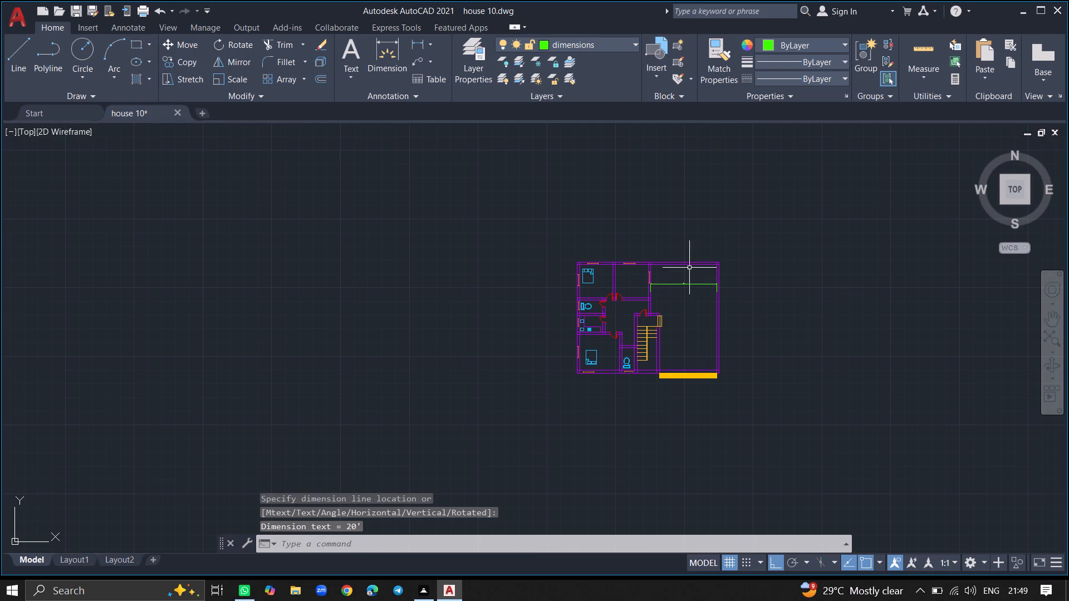
ctrl+scroll(688, 262, up, 3)
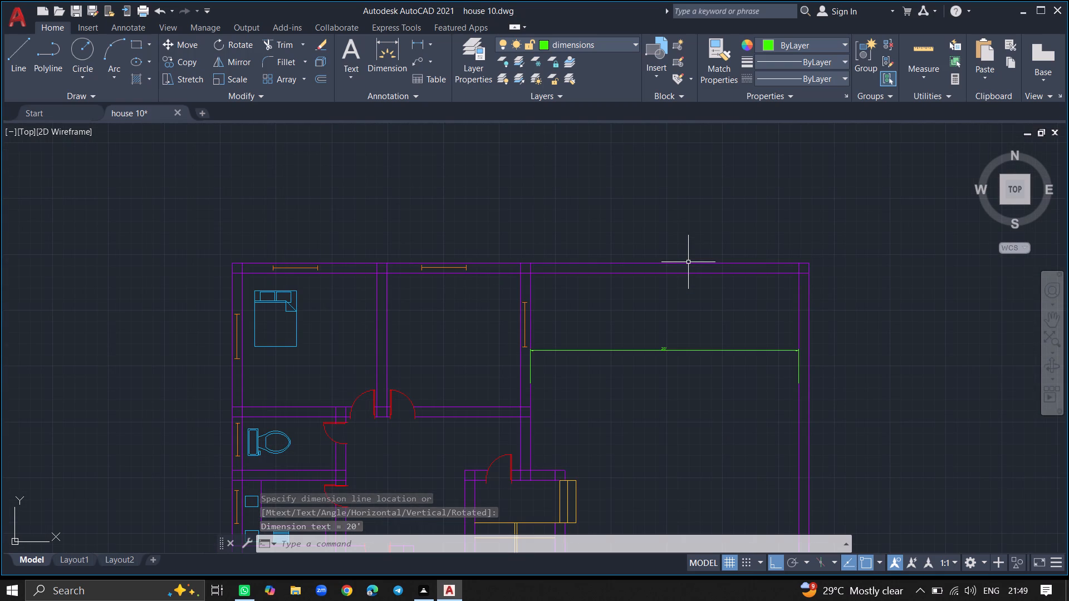
text(dimli)
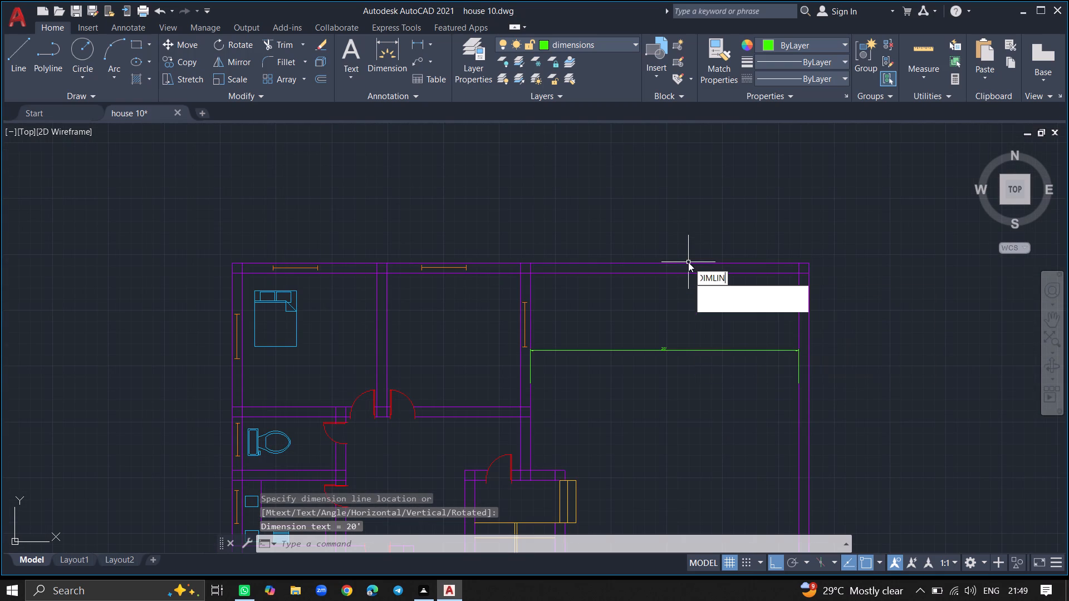
click(709, 288)
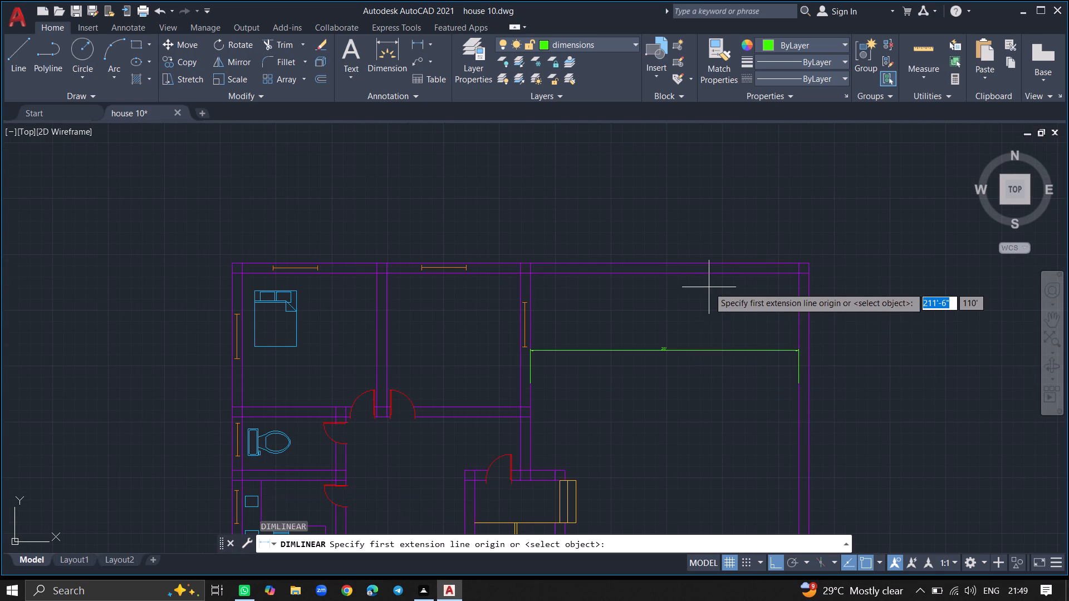
click(707, 273)
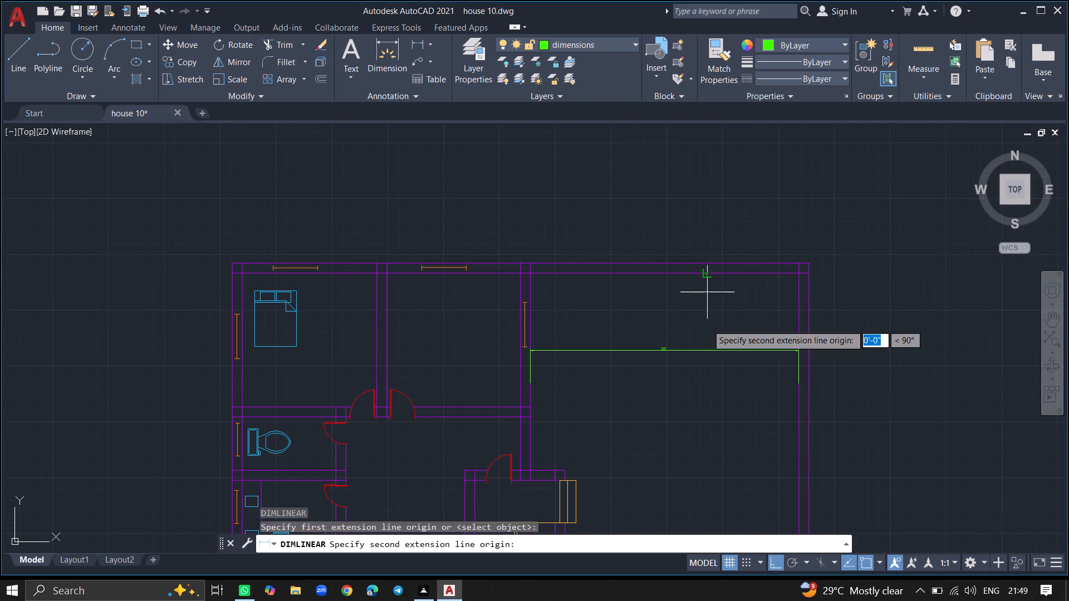
ctrl+scroll(715, 393, down, 5)
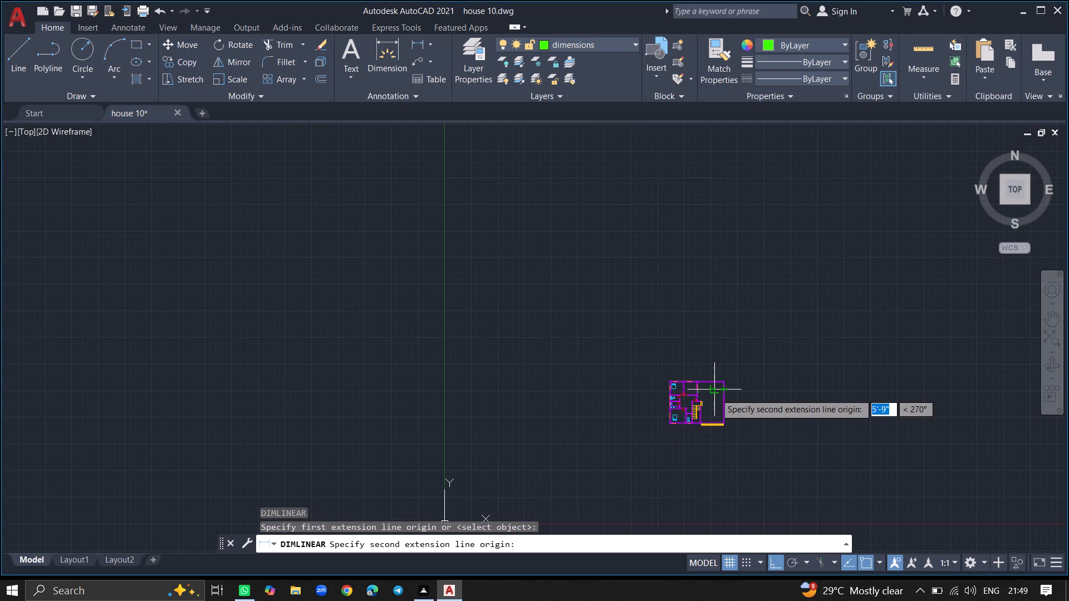
ctrl+scroll(714, 425, up, 5)
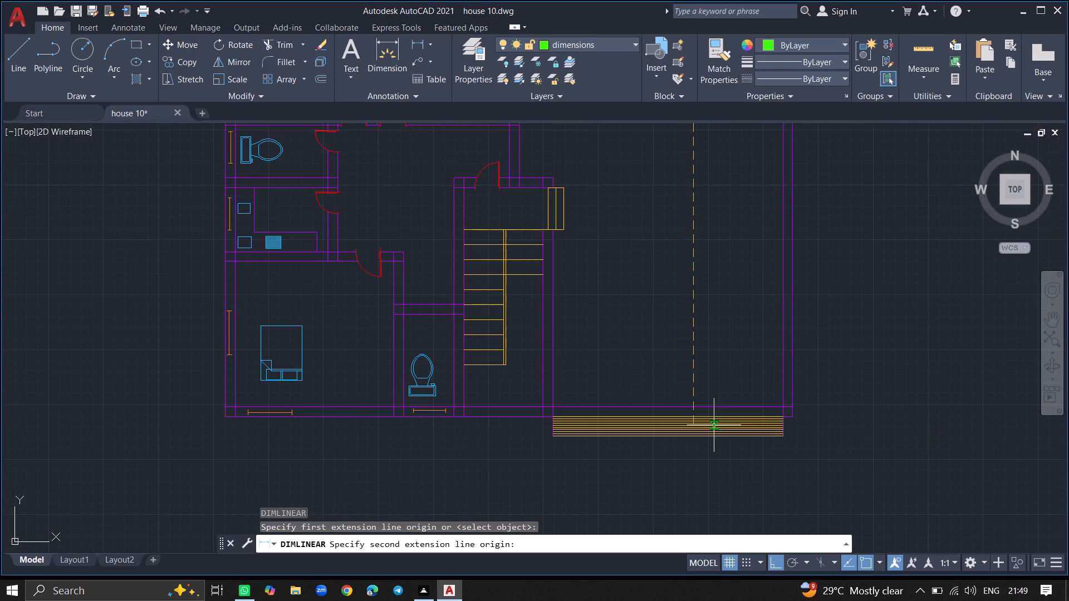
click(693, 404)
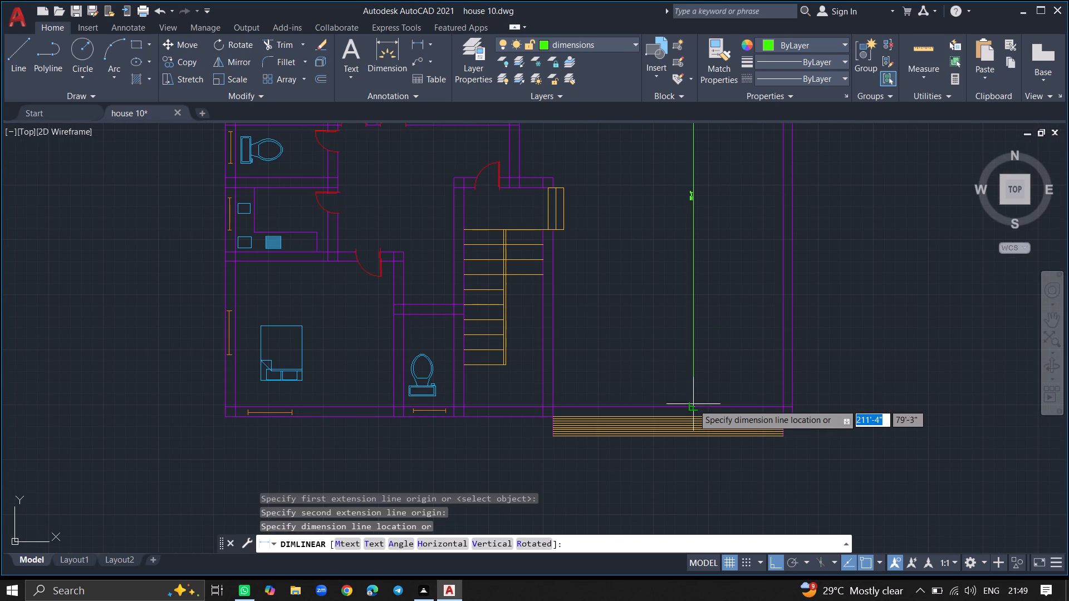
click(716, 400)
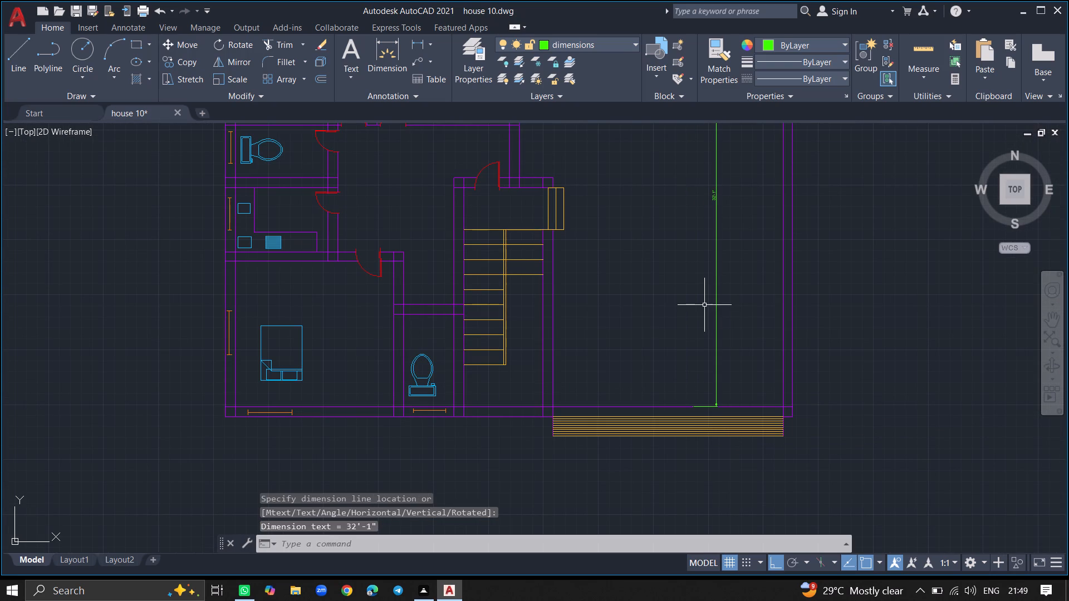
Inspect the vertical dimension's text and the placement of both dimensions in the large eastern room.
ctrl+scroll(714, 176, up, 3)
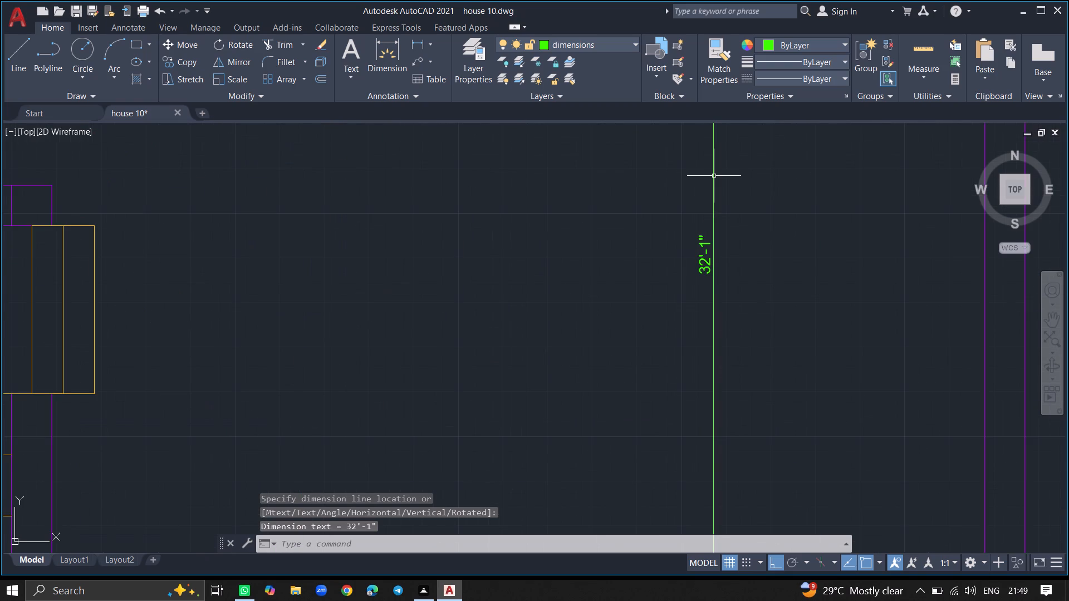
ctrl+scroll(714, 176, down, 8)
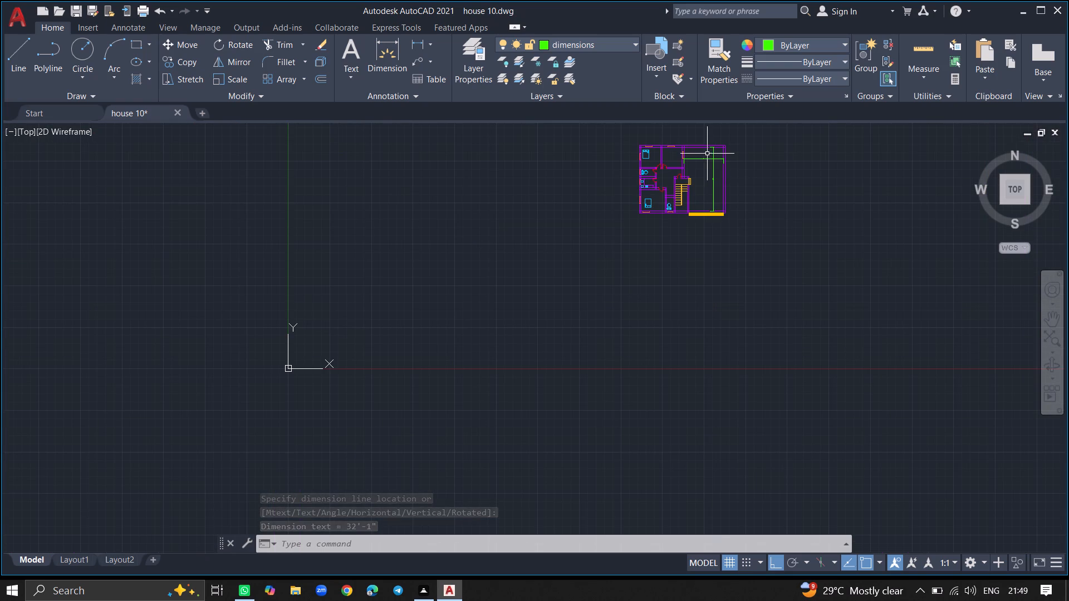
ctrl+scroll(707, 154, up, 5)
ctrl+scroll(724, 154, down, 3)
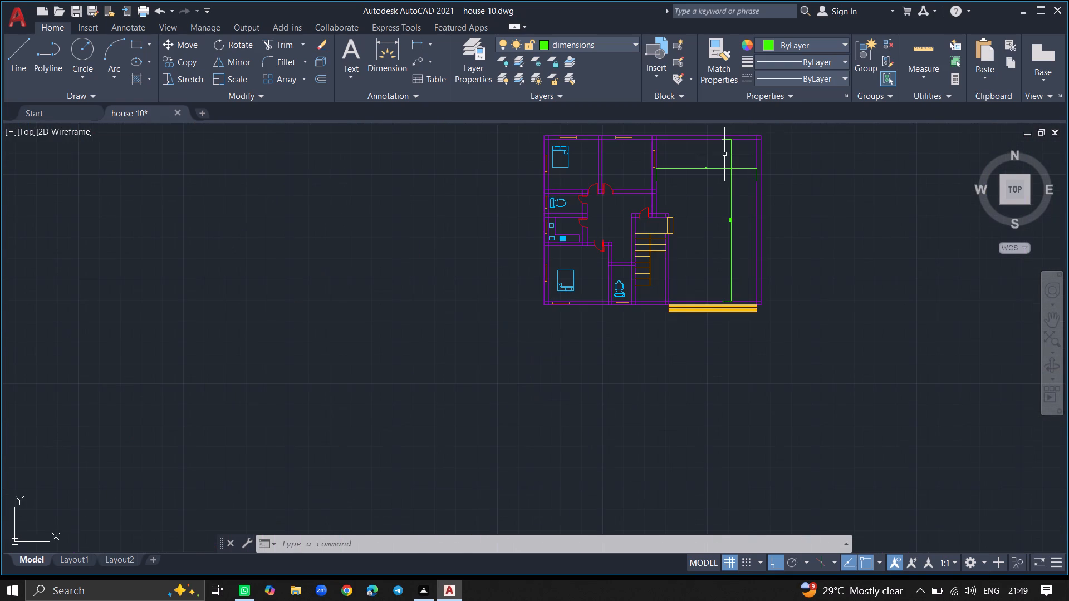
ctrl+scroll(730, 132, up, 3)
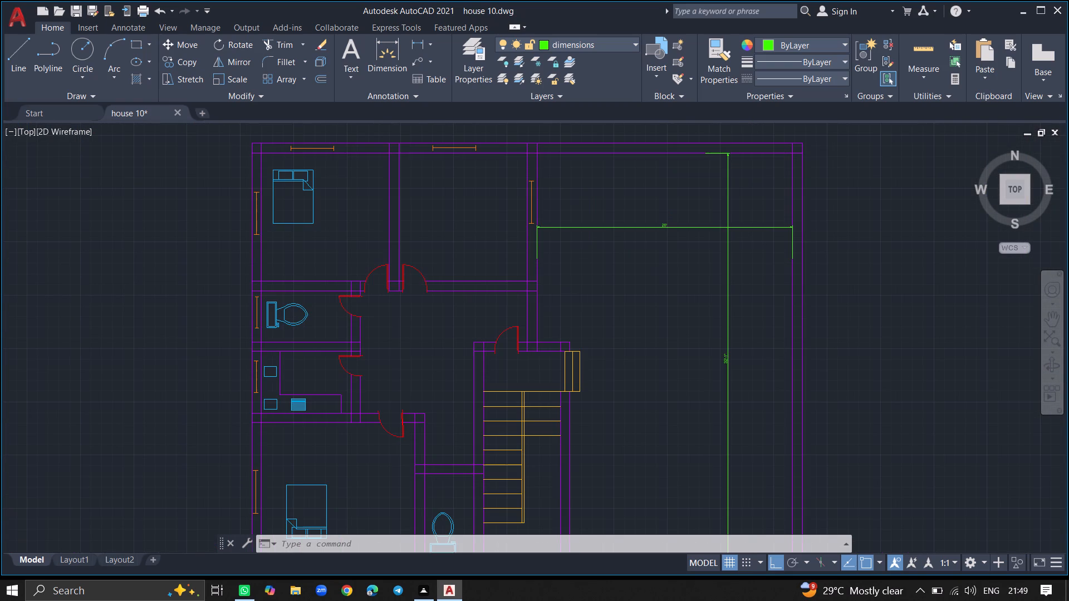
ctrl+scroll(730, 132, down, 1)
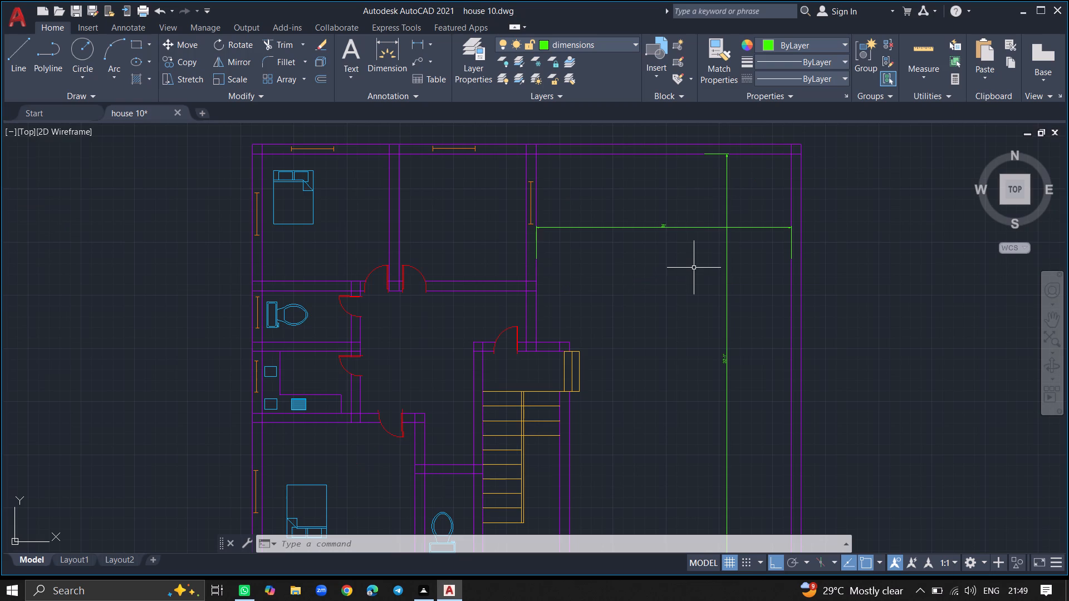
ctrl+scroll(694, 268, down, 1)
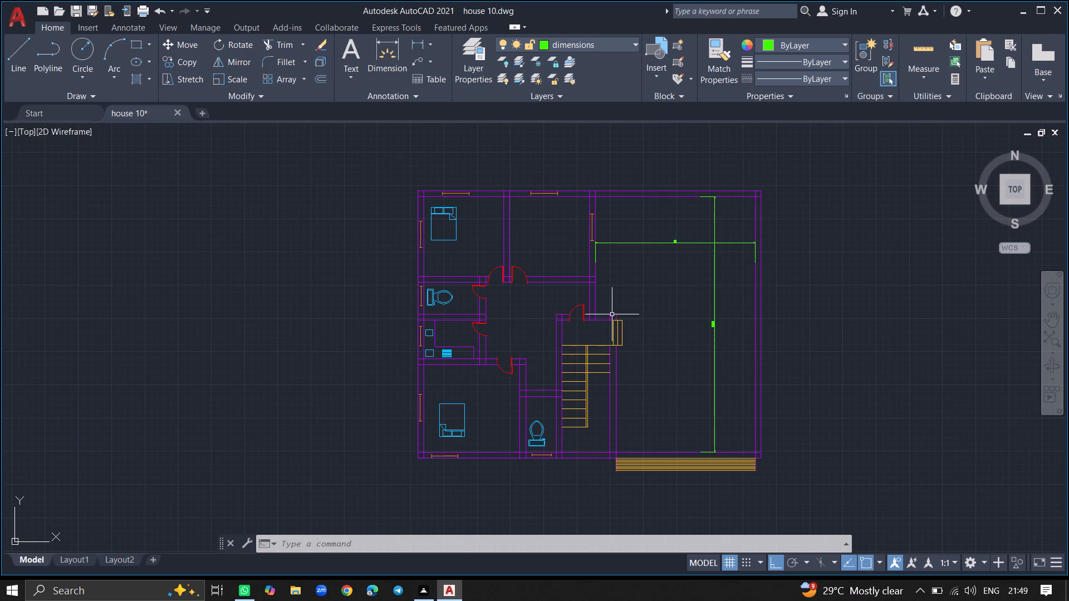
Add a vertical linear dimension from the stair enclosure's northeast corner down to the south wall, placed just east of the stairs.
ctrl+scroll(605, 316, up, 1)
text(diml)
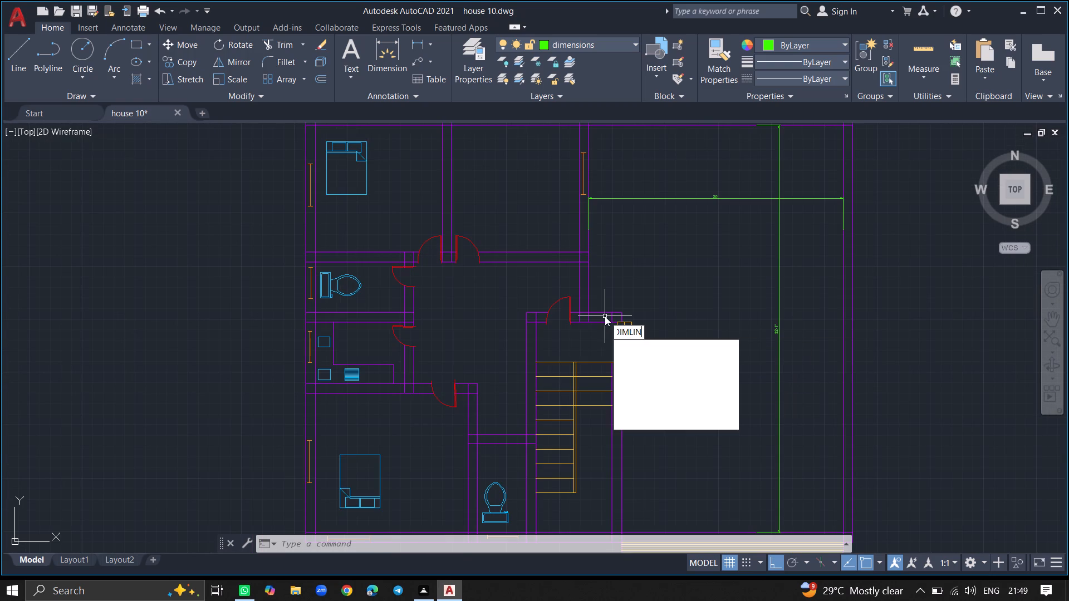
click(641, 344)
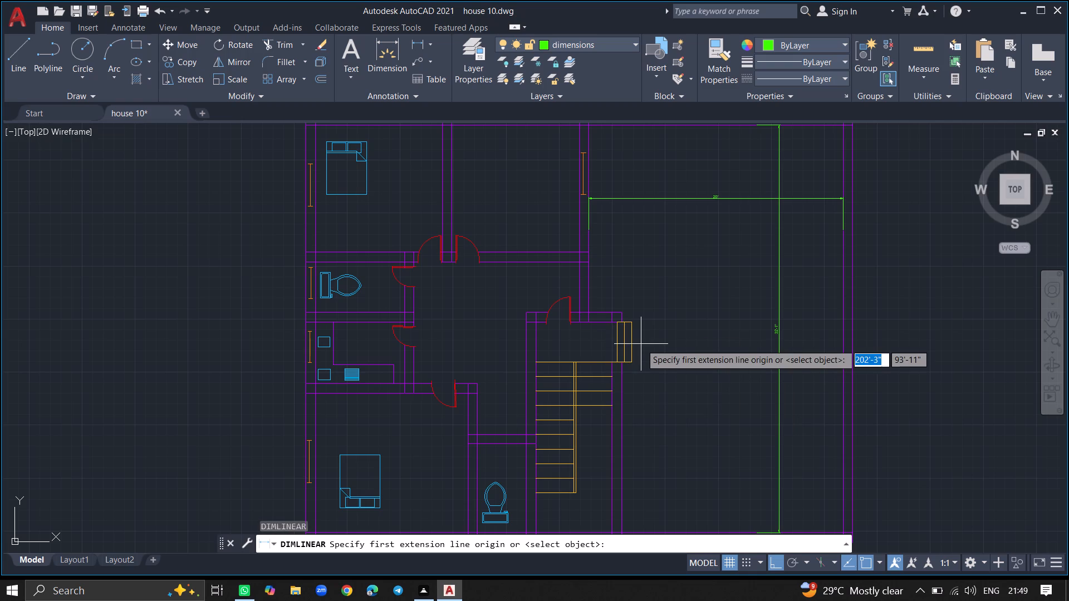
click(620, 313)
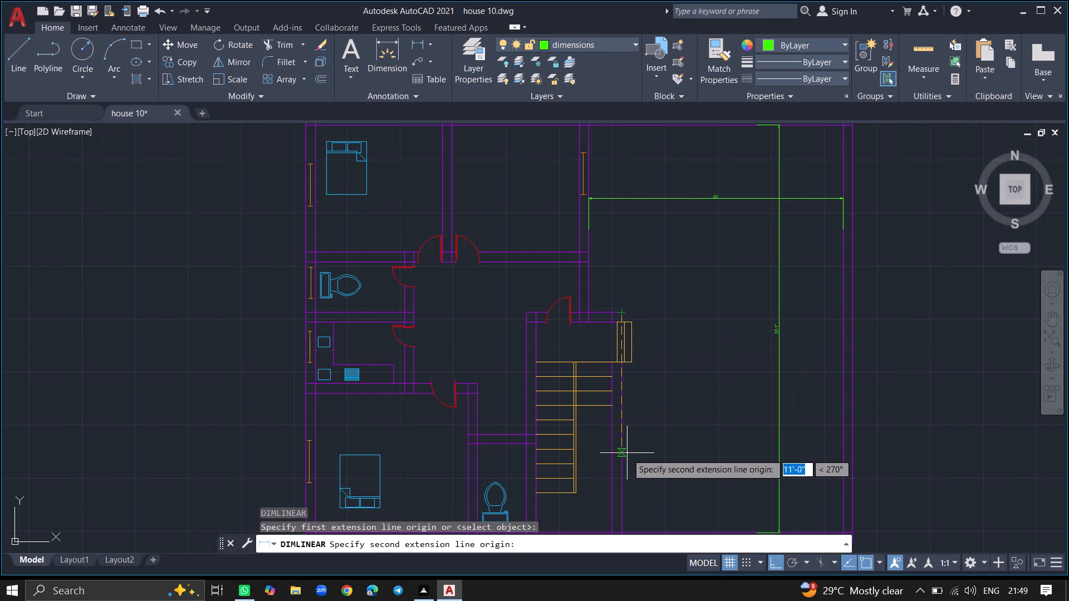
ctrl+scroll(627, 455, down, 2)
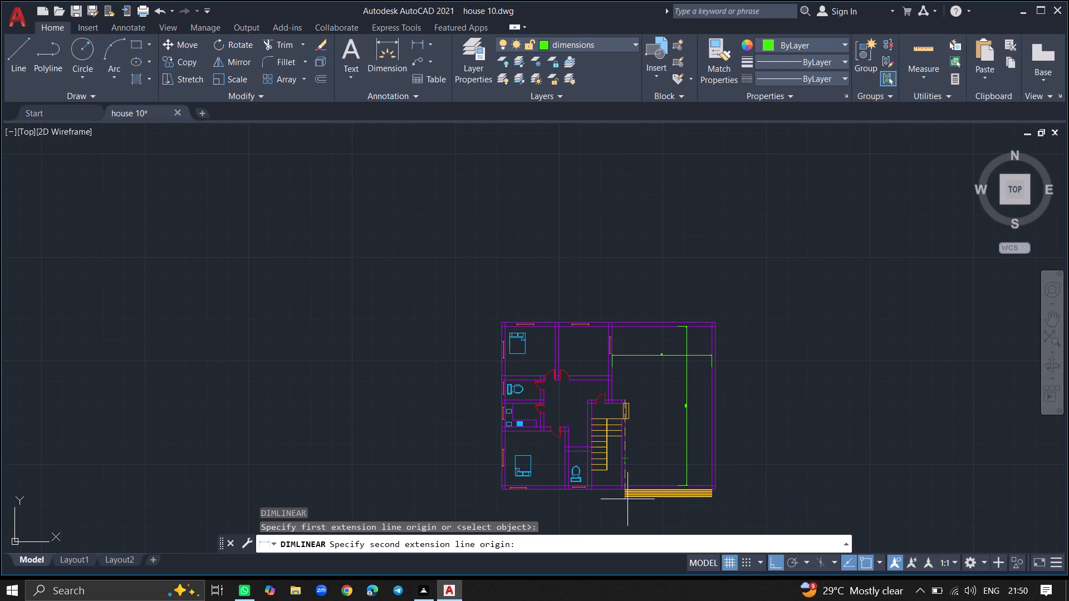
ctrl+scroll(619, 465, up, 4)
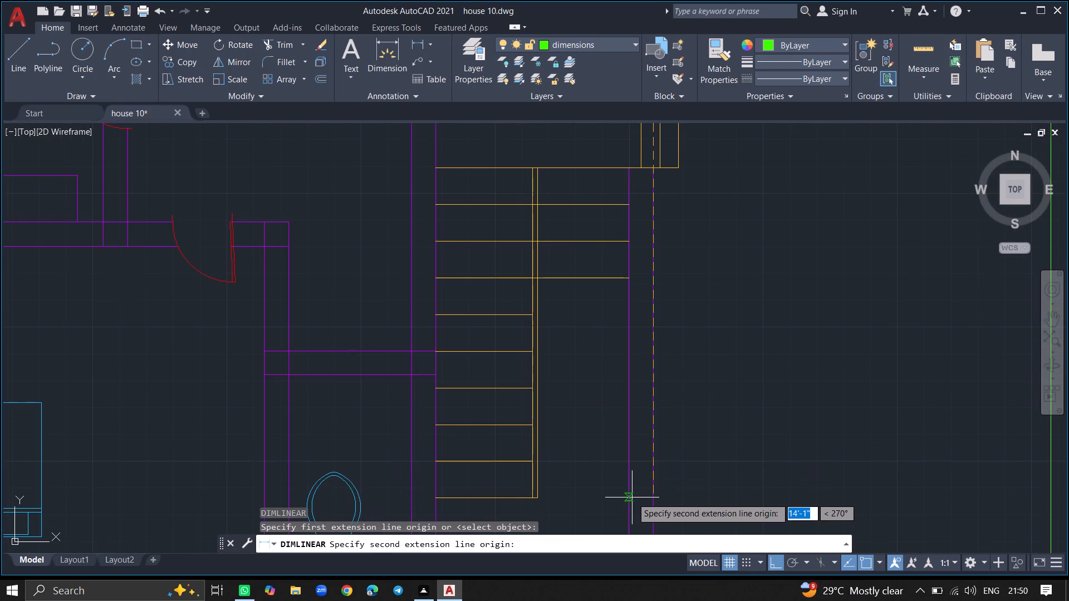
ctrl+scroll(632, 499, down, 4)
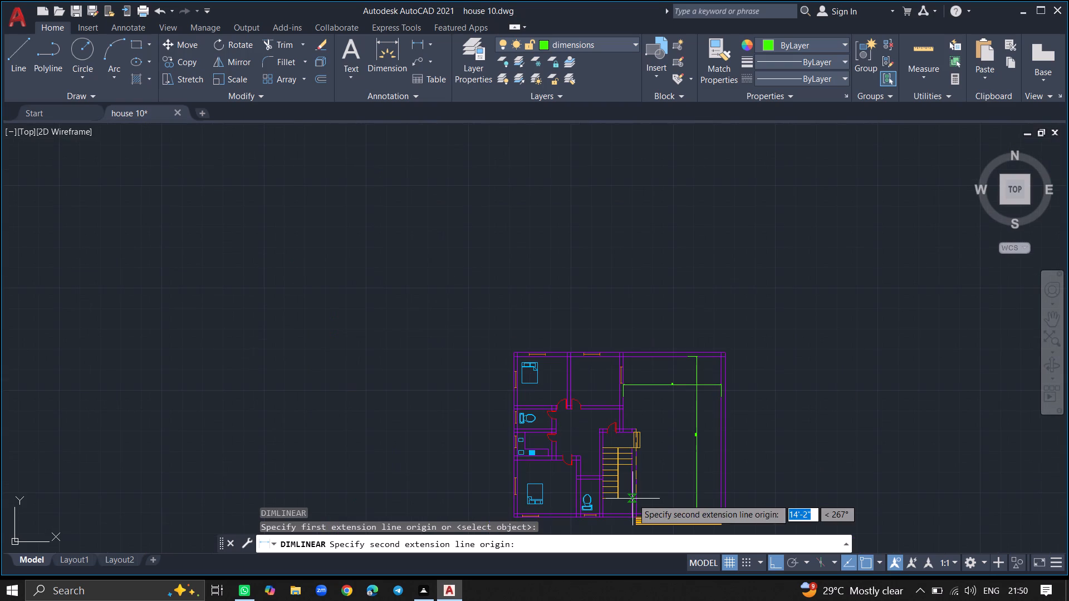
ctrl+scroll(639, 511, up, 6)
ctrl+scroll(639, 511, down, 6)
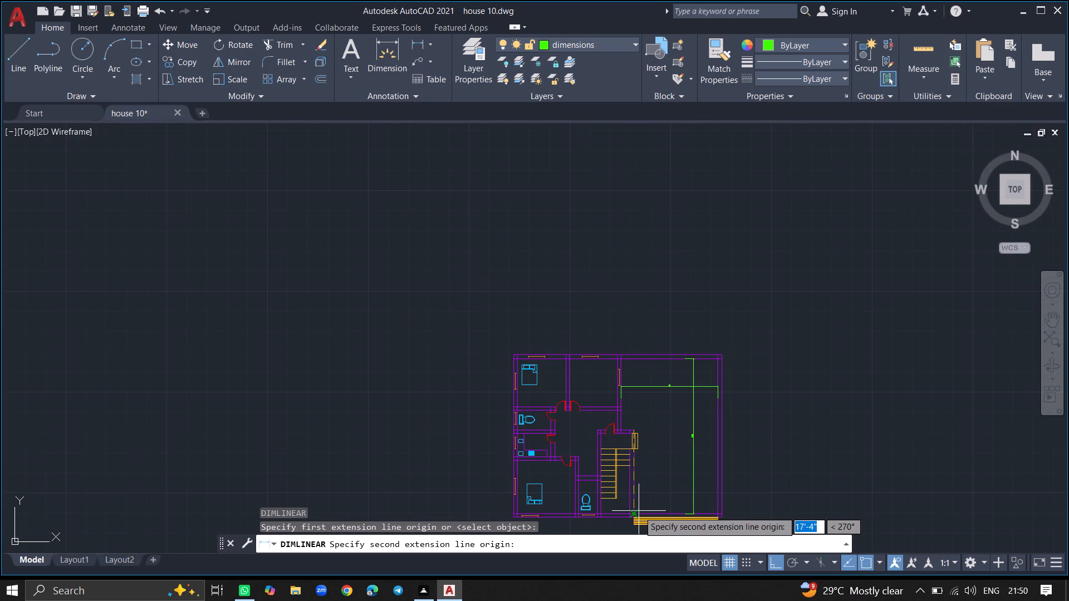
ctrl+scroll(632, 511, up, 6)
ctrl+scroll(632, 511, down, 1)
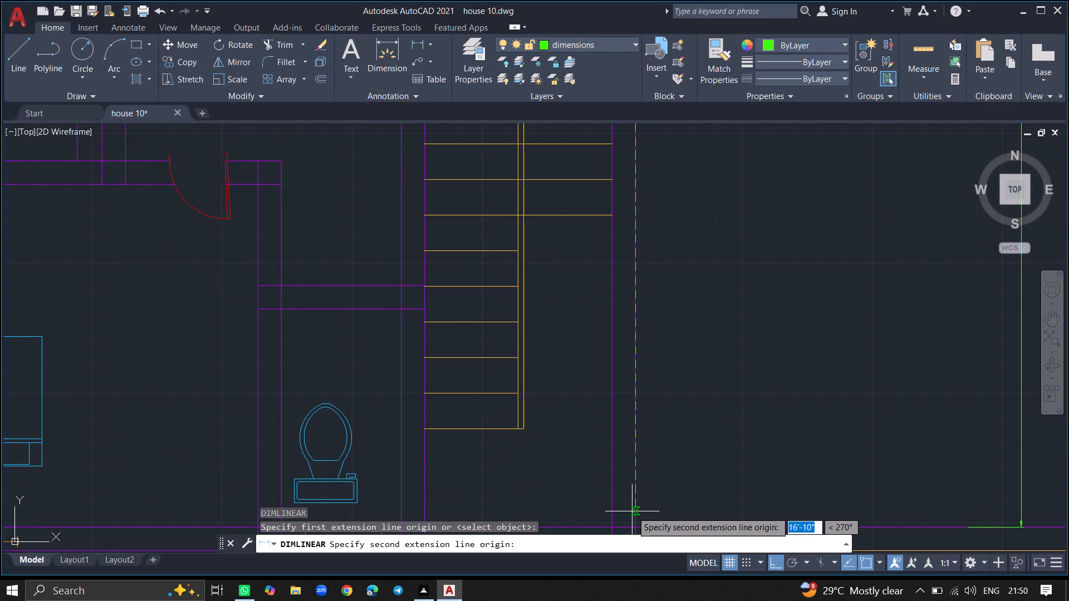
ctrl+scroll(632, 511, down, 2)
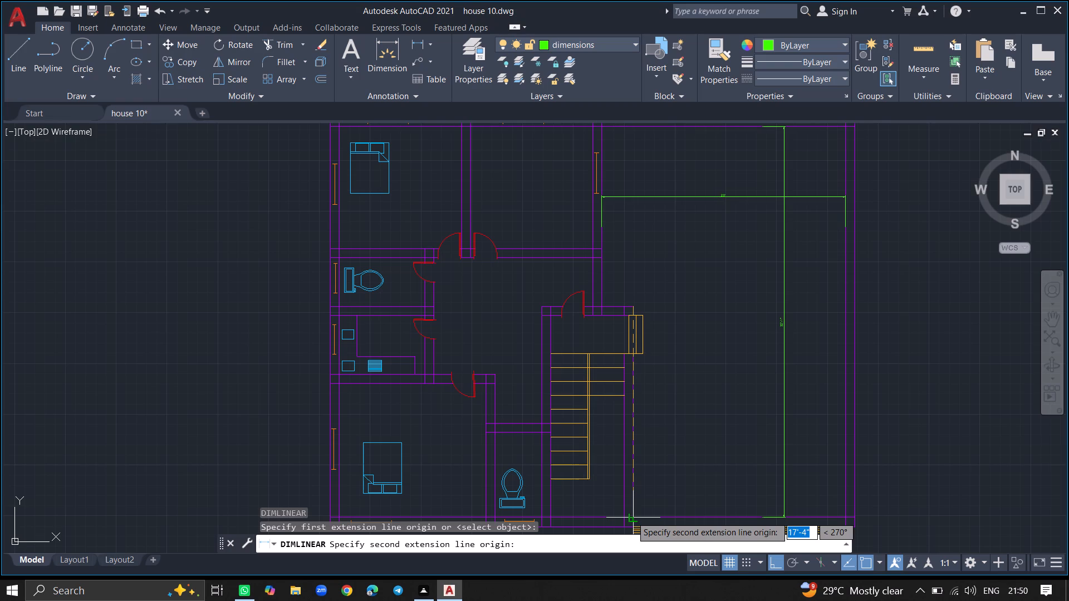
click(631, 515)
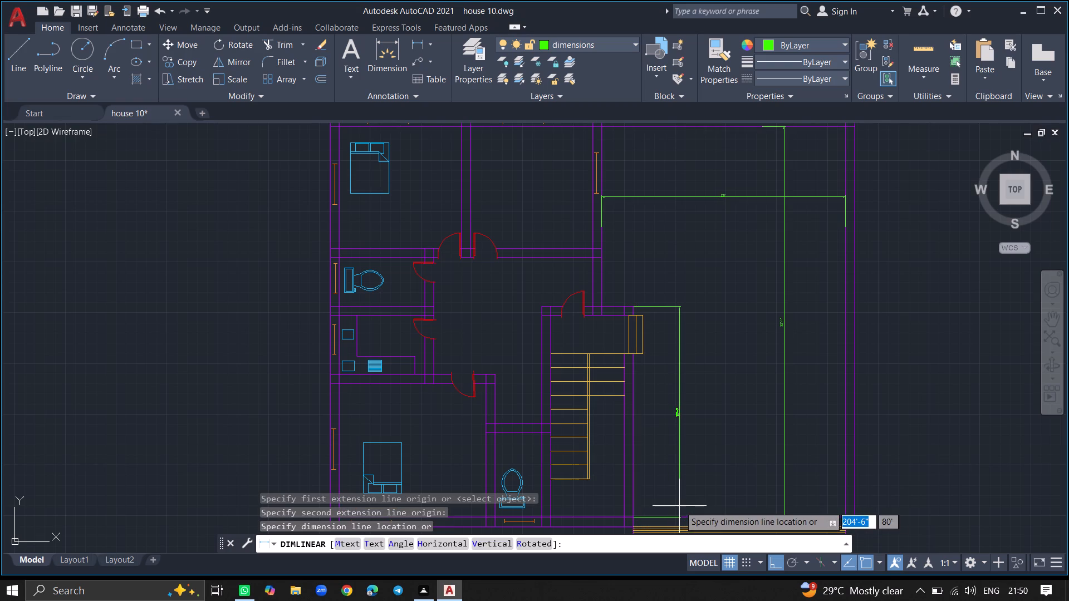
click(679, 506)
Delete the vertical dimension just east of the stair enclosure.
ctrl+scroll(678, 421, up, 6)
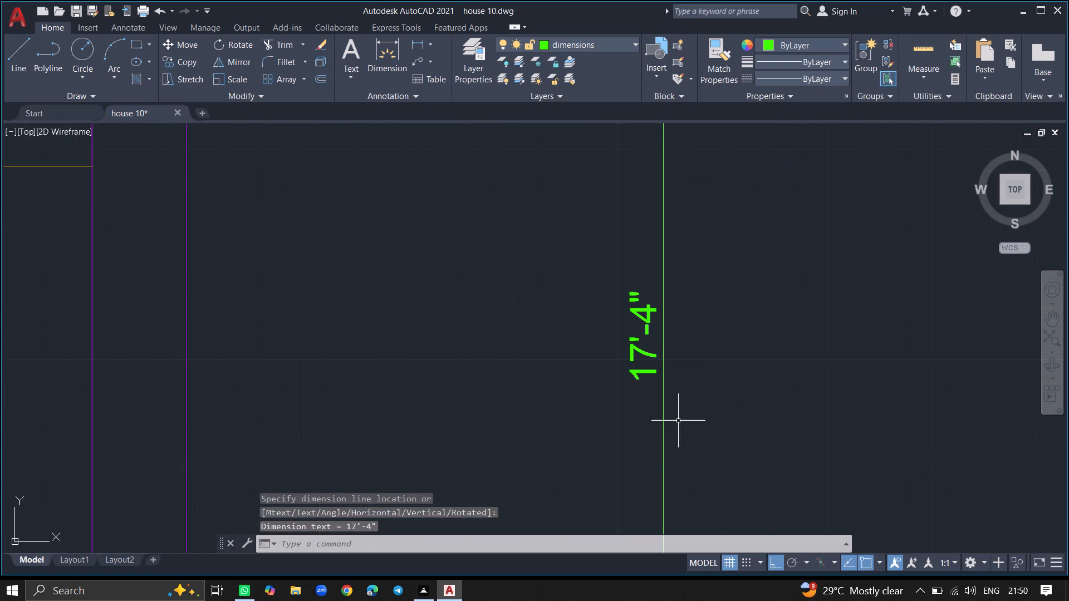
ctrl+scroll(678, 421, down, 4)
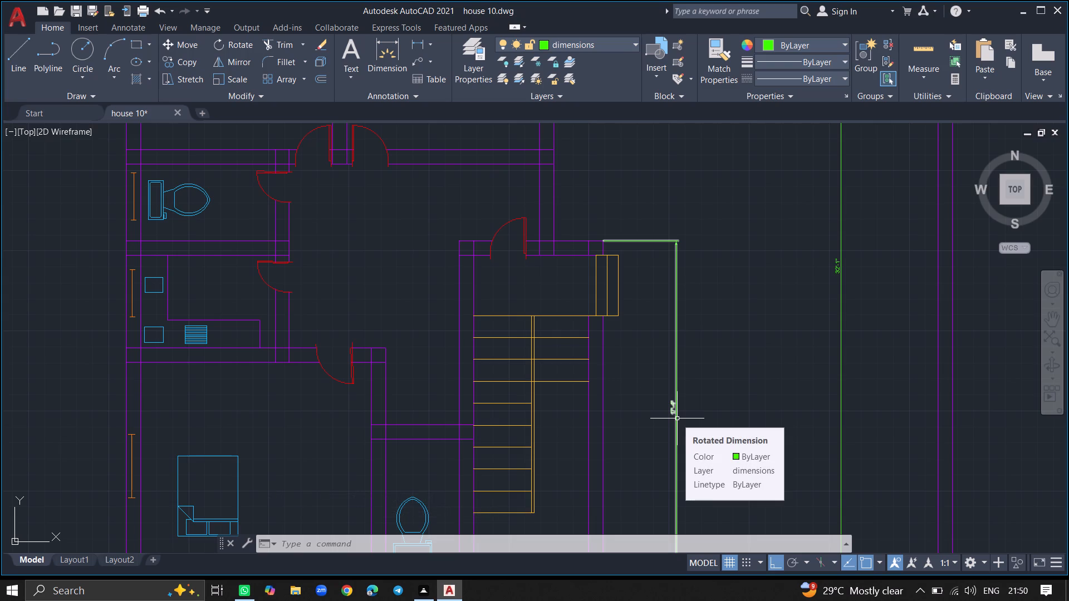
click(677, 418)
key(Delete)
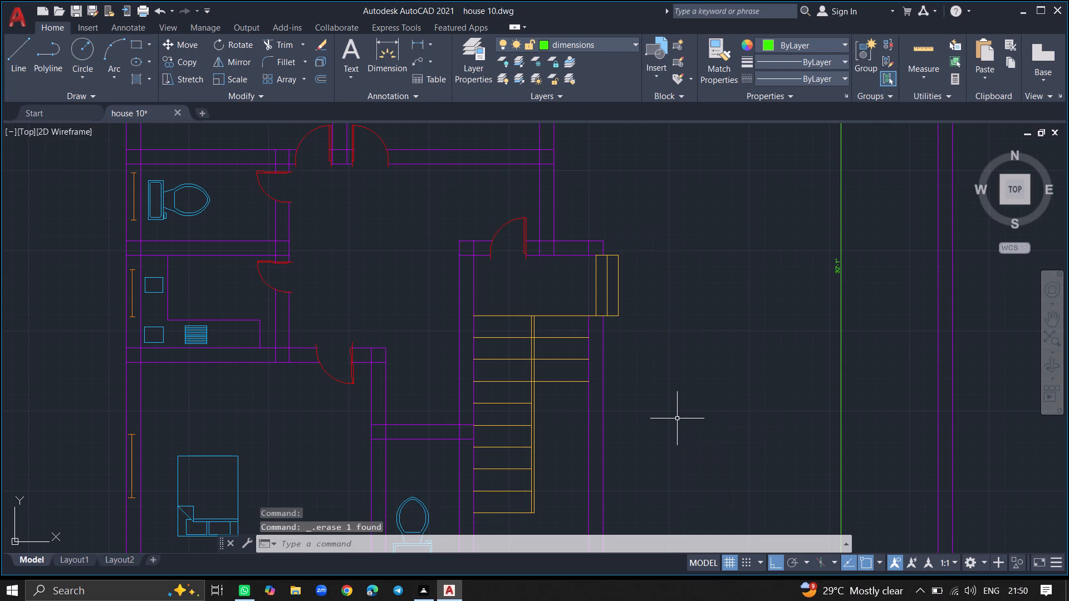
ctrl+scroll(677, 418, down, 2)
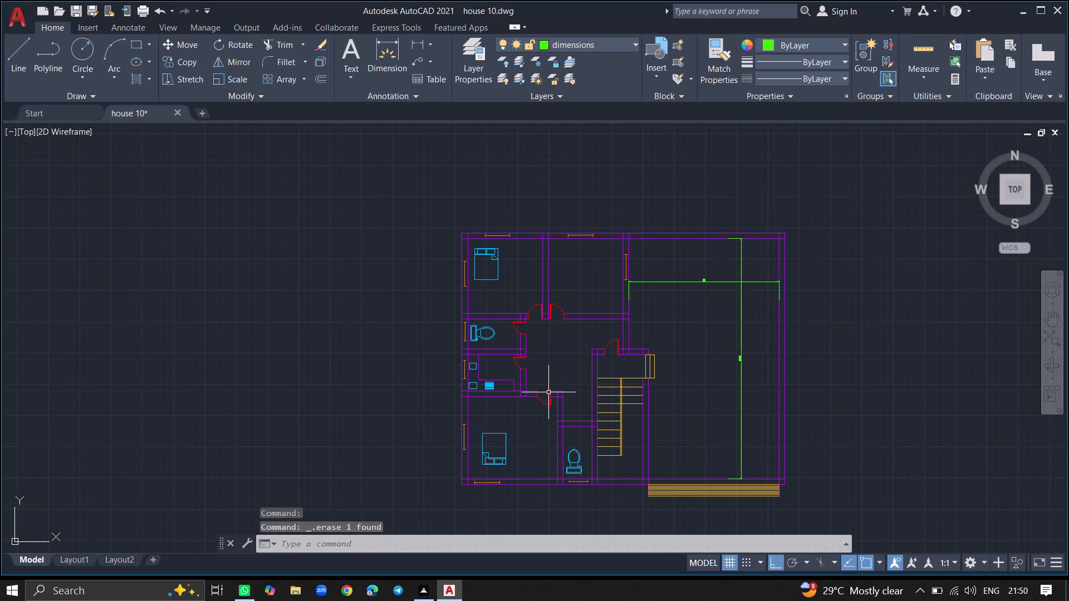
Add a horizontal linear dimension across the stair landing, from the west wall's inside face to the middle line of the eastern steps.
text(diml)
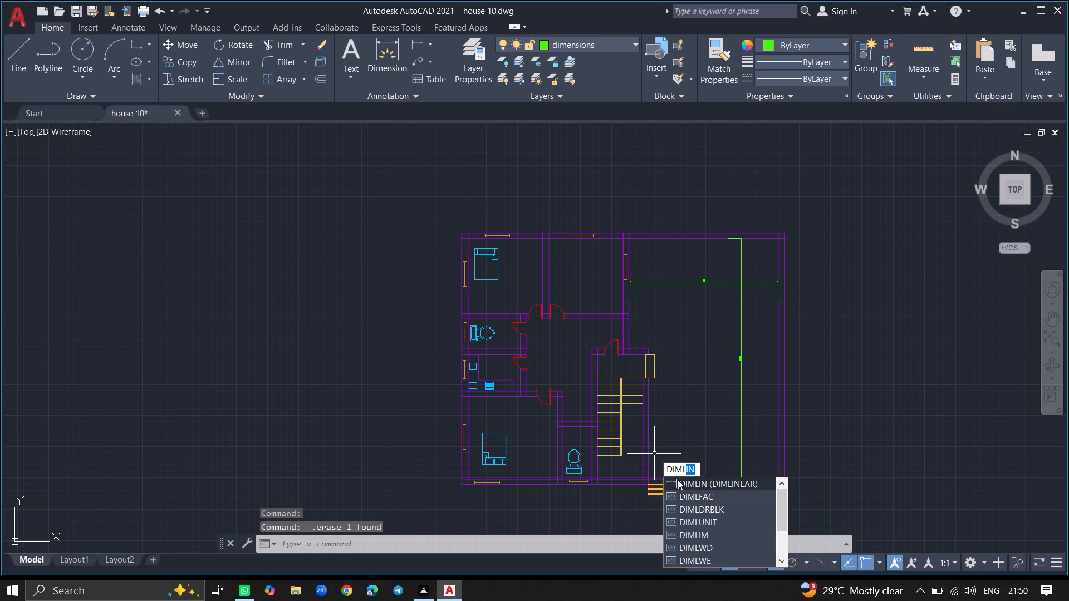
click(680, 482)
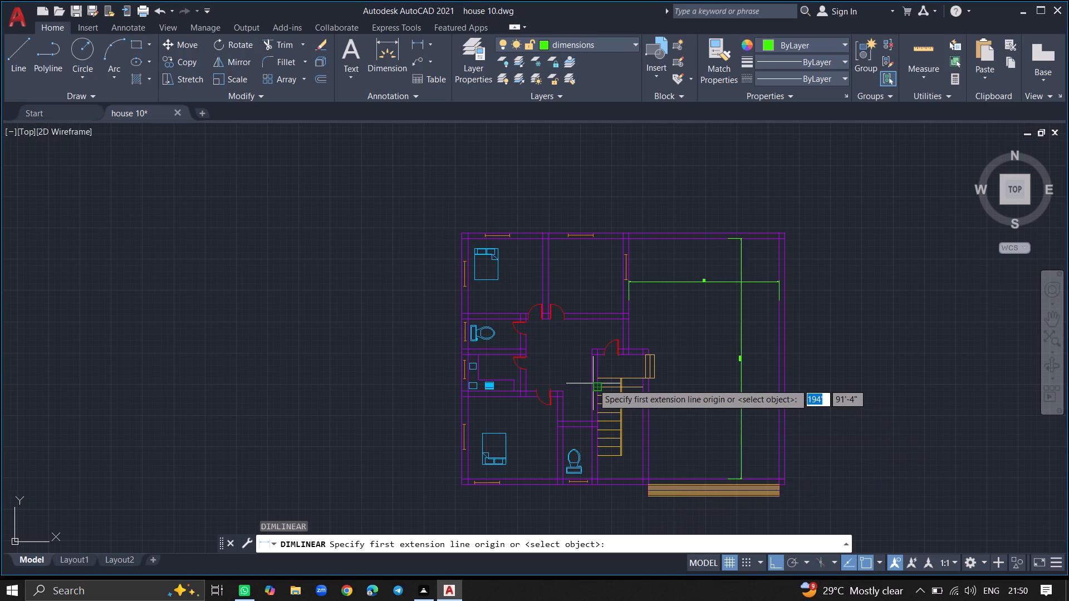
ctrl+scroll(593, 383, up, 3)
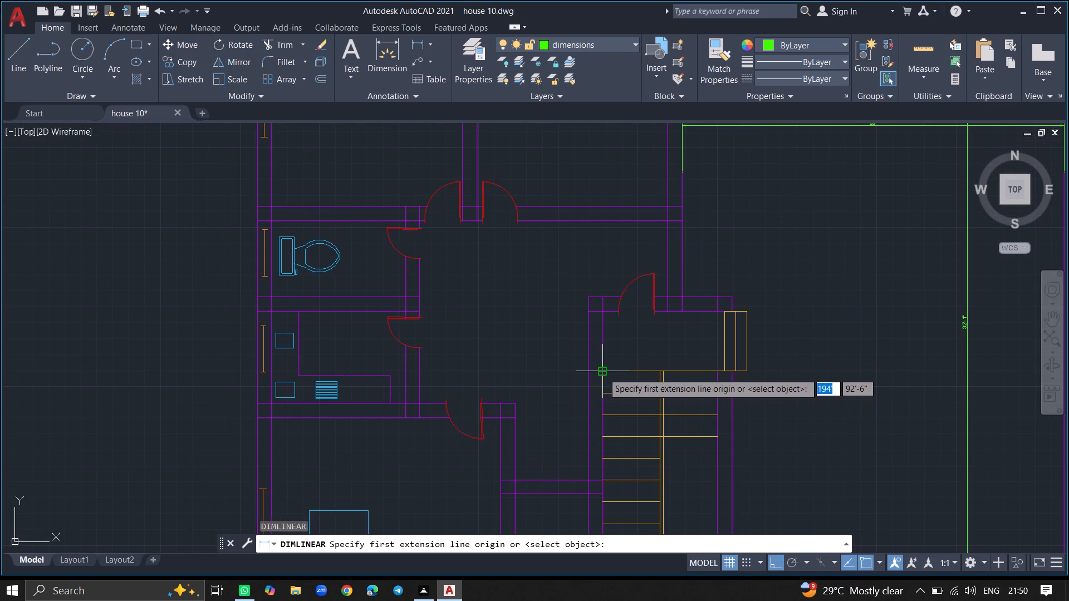
click(603, 373)
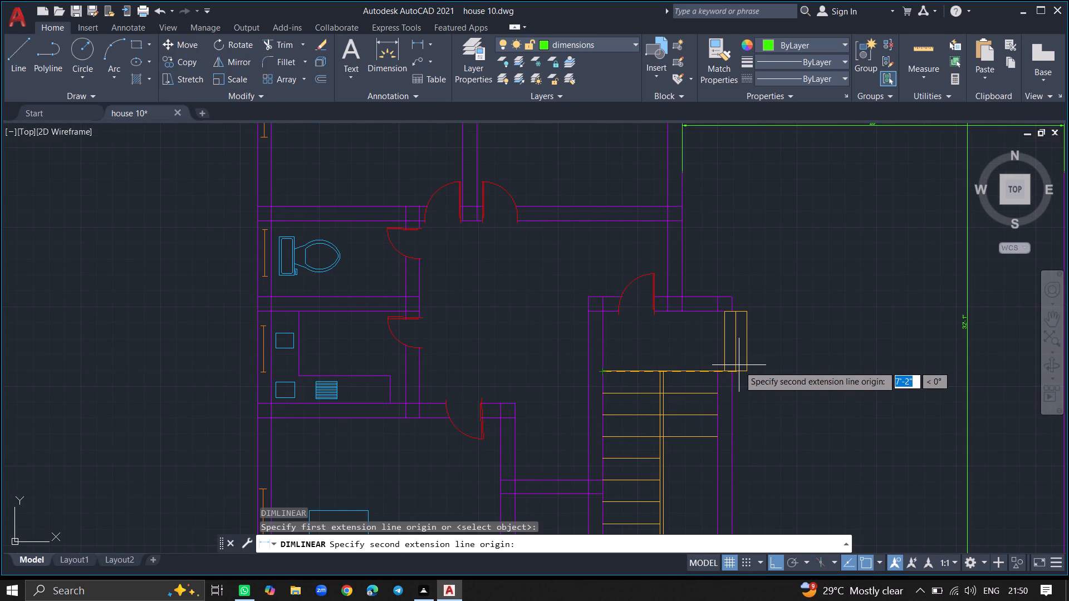
click(737, 373)
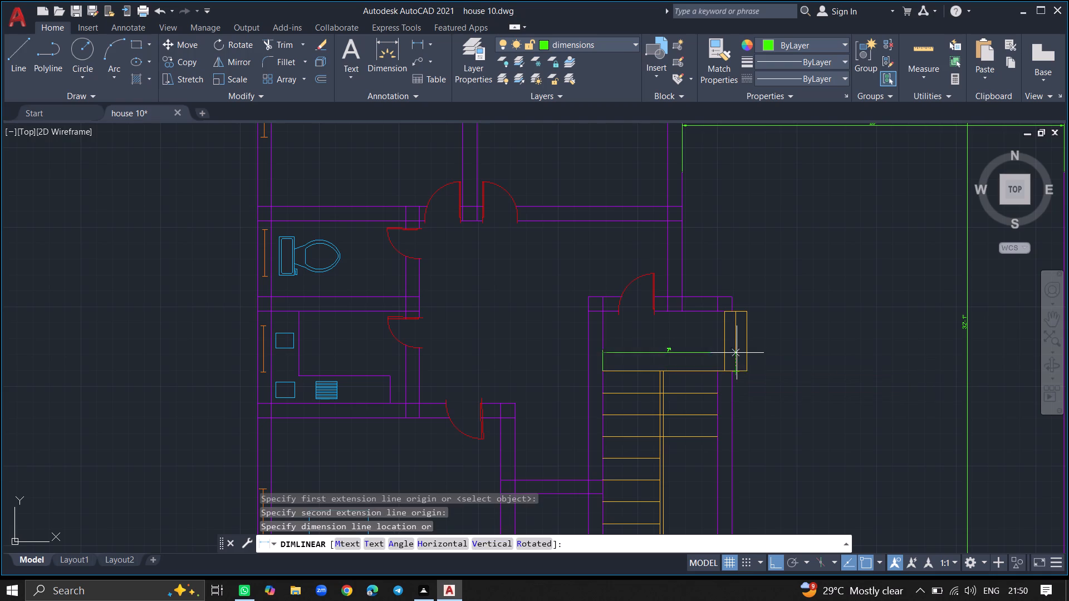
click(737, 343)
ctrl+scroll(614, 325, down, 2)
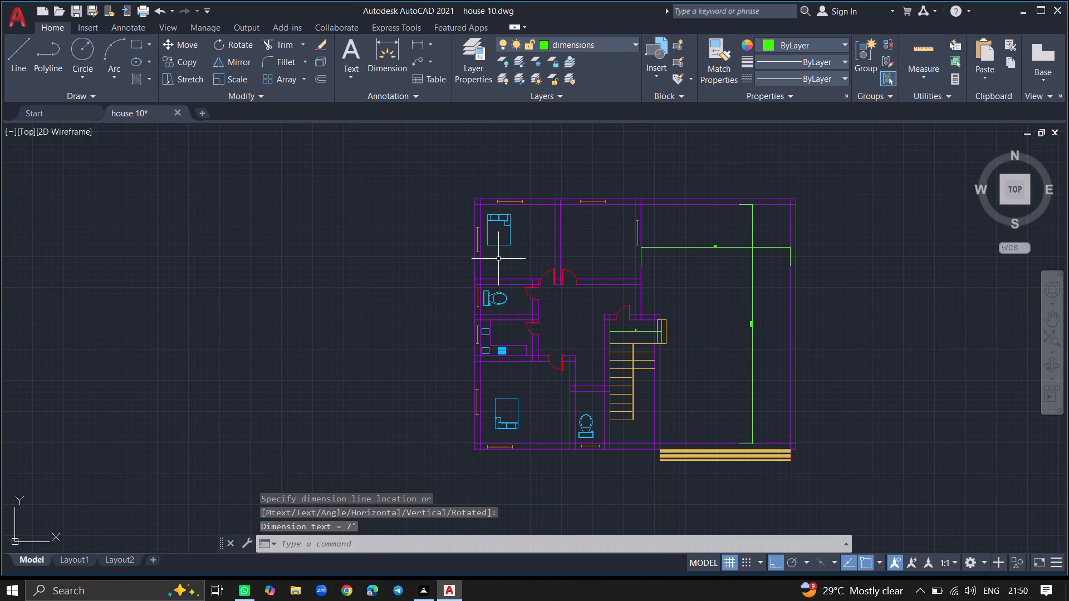
Add a horizontal linear dimension across the northwest bedroom between its inside wall faces, placed just south of the bed.
text(dimlin)
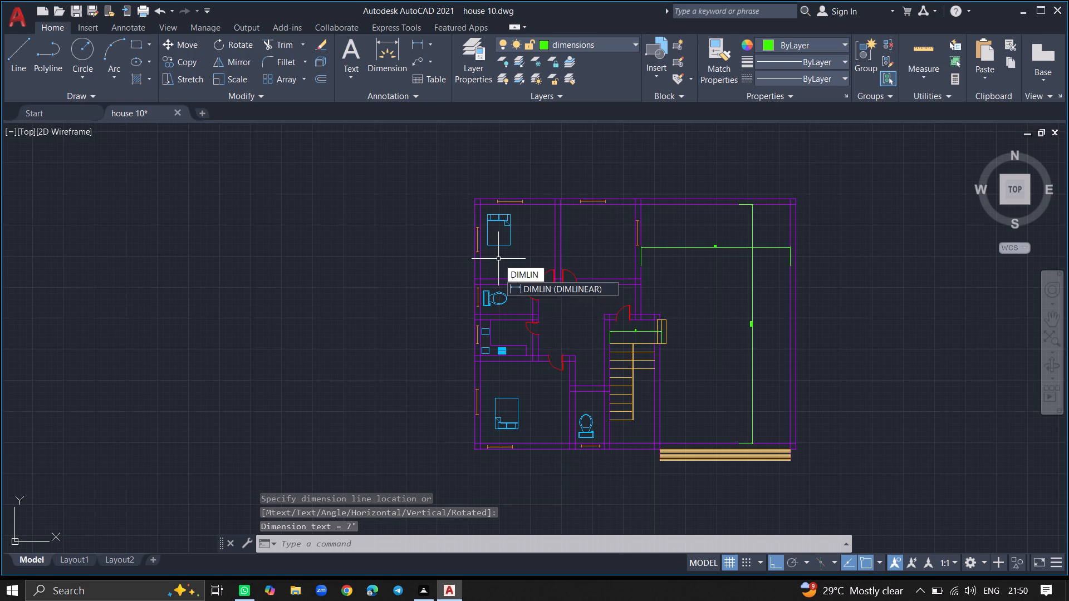
click(523, 288)
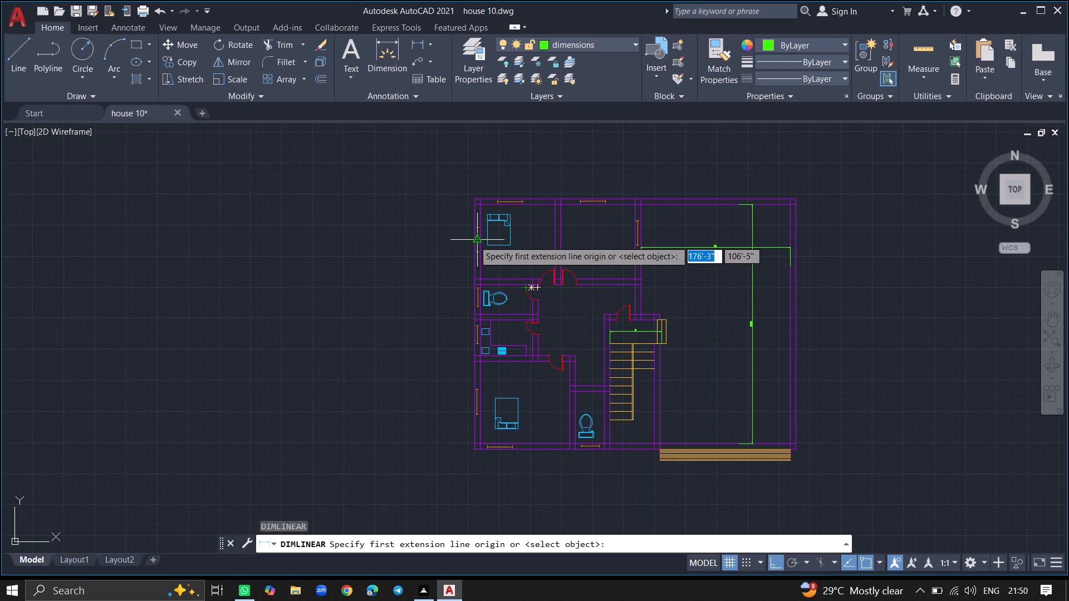
ctrl+scroll(474, 240, up, 3)
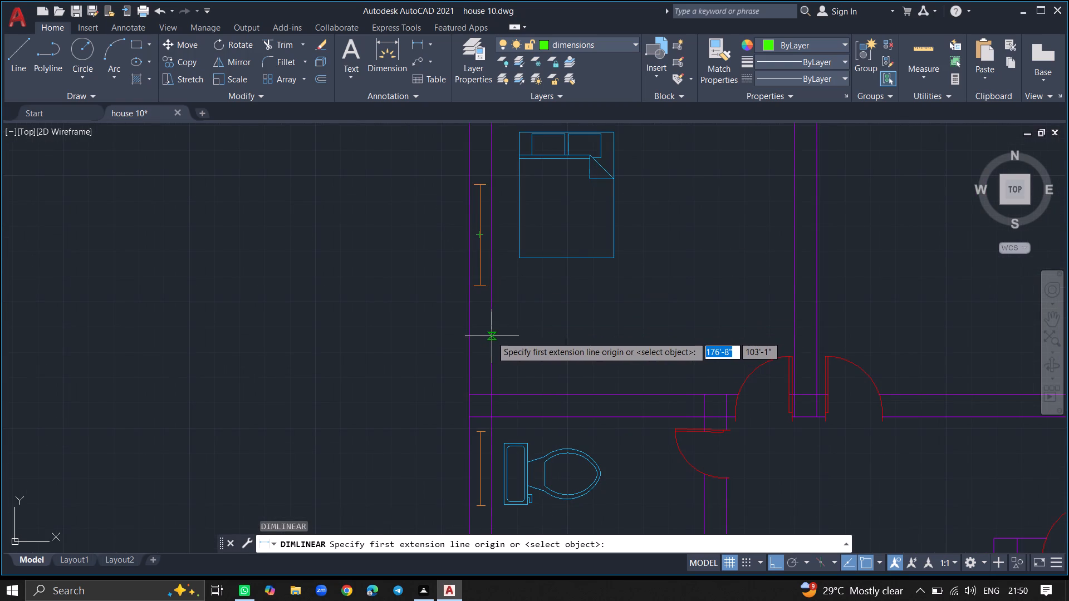
click(492, 336)
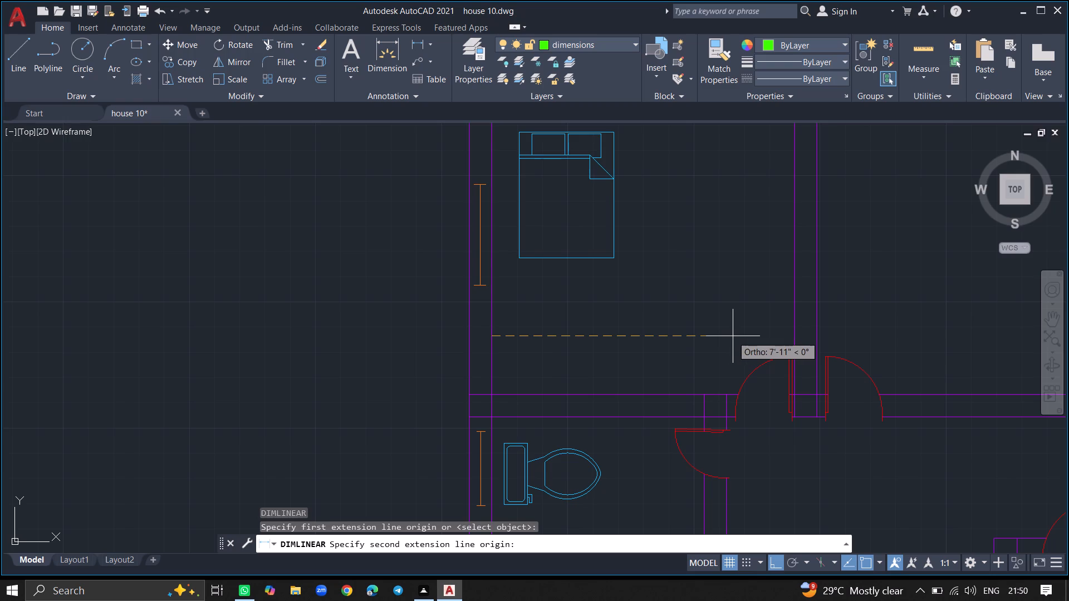
click(797, 335)
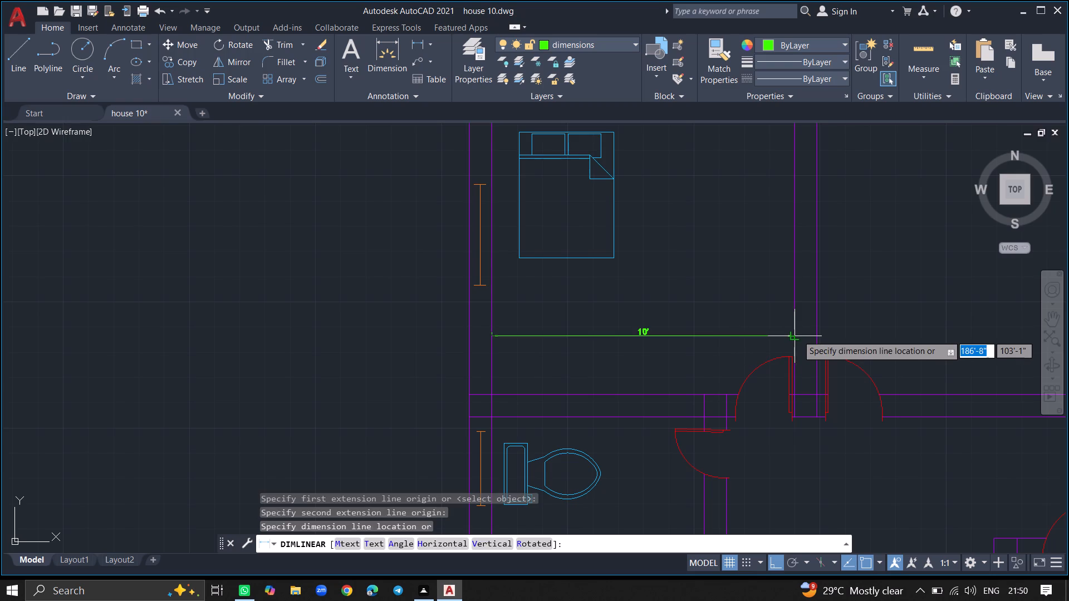
click(798, 306)
ctrl+scroll(792, 284, down, 4)
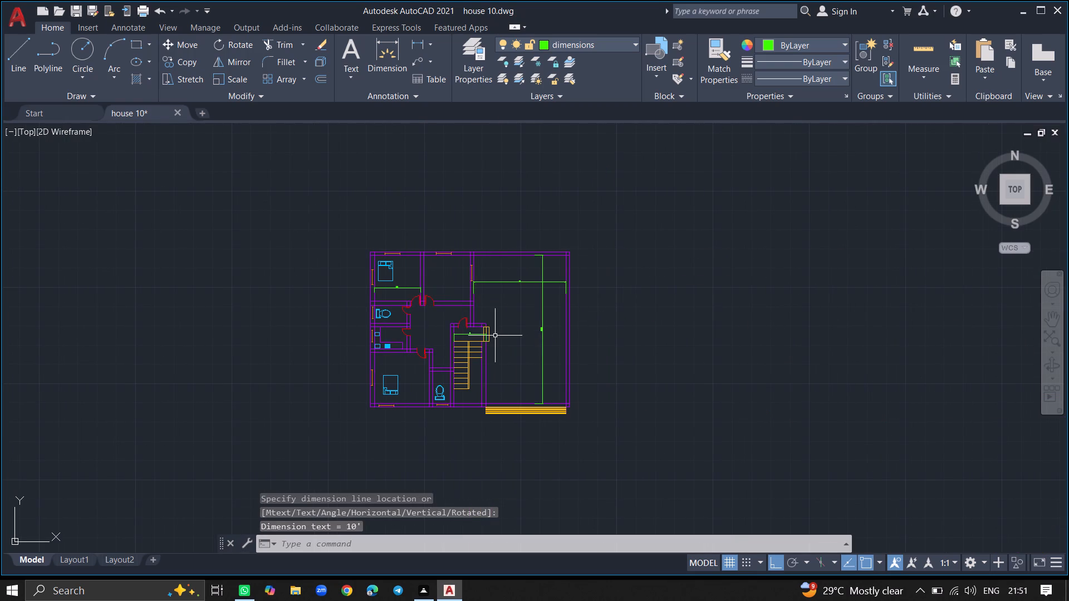
Add a vertical linear dimension in the northwest bedroom from its south wall to its north wall's inside face, placed east of the bed.
ctrl+scroll(371, 279, up, 5)
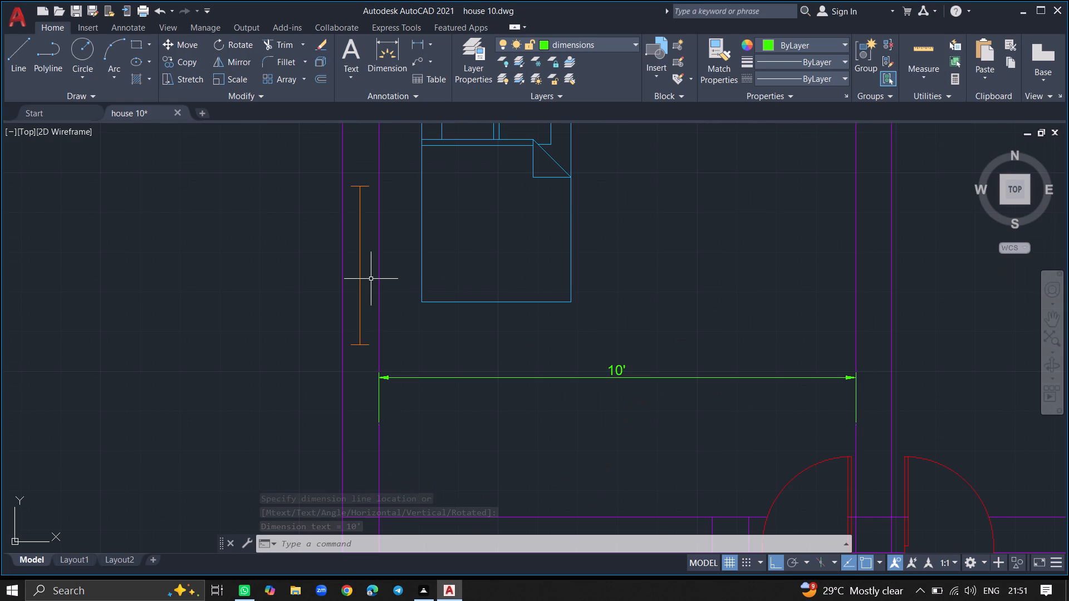
text(diml)
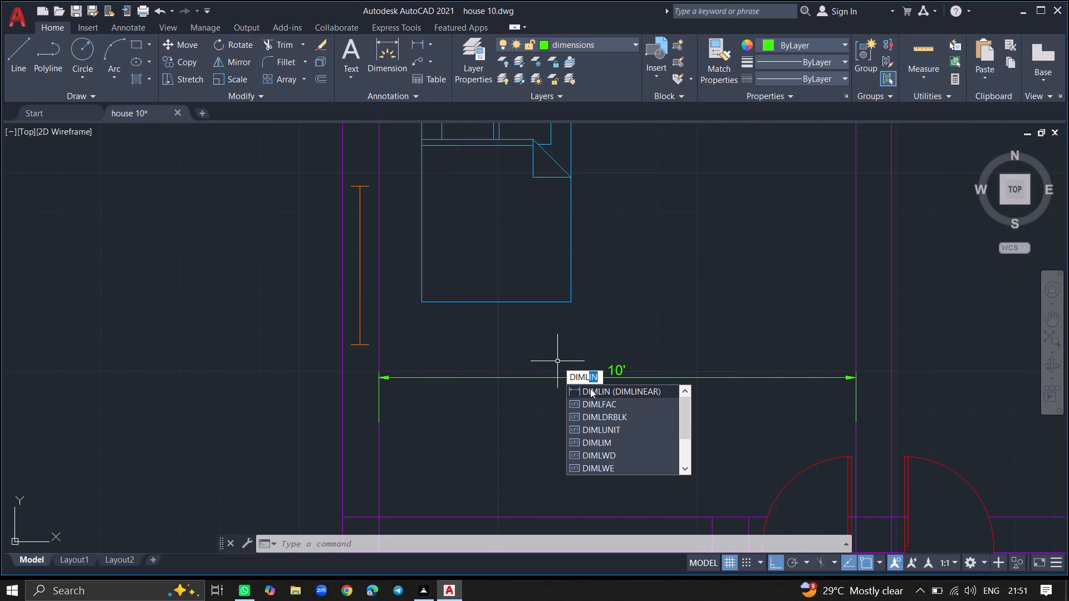
click(590, 388)
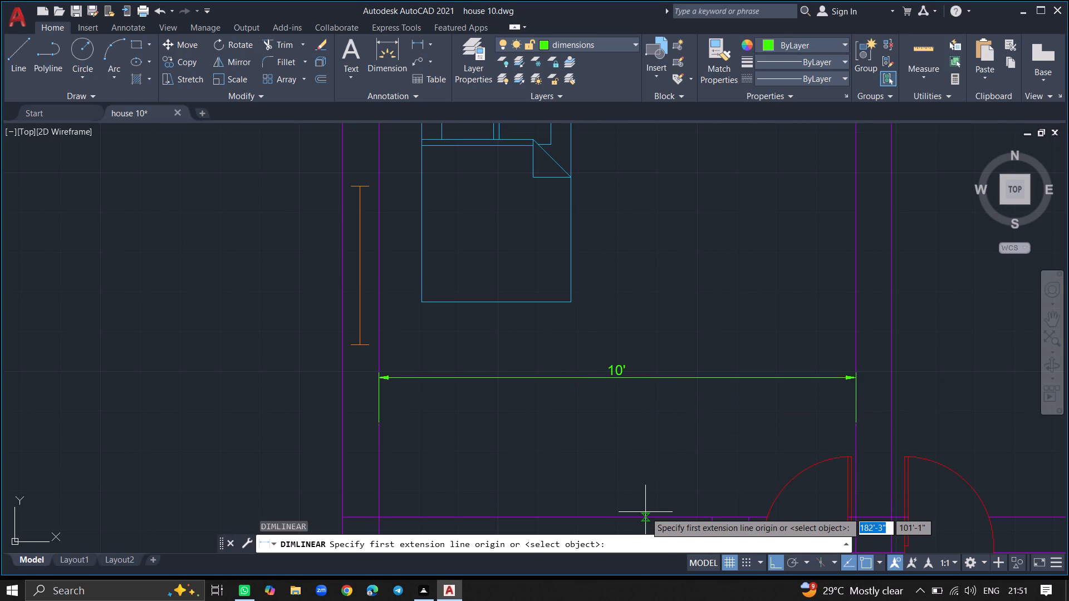
click(645, 517)
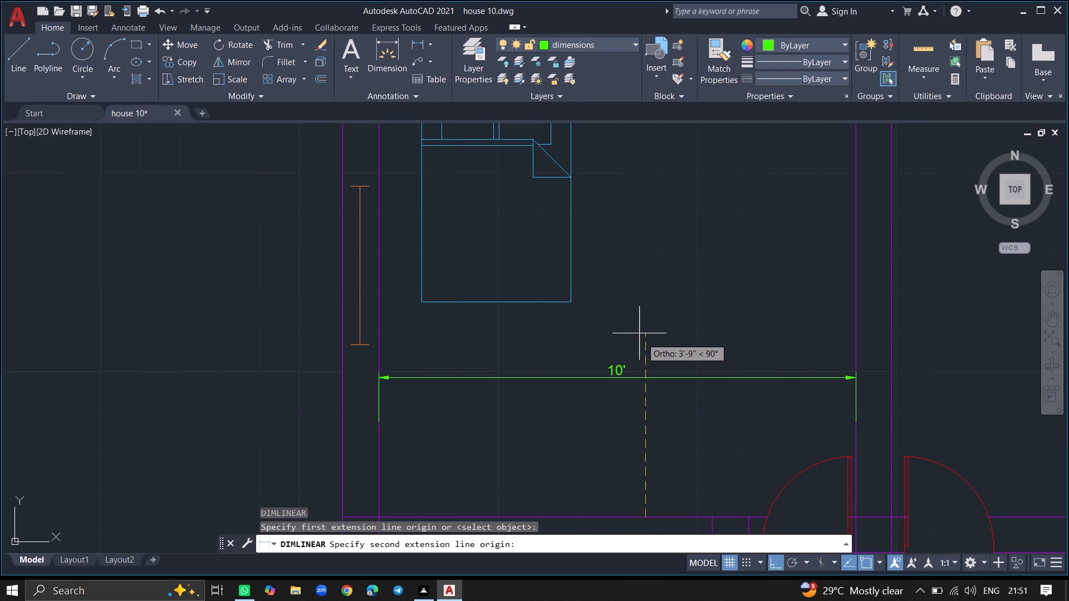
ctrl+scroll(639, 333, down, 4)
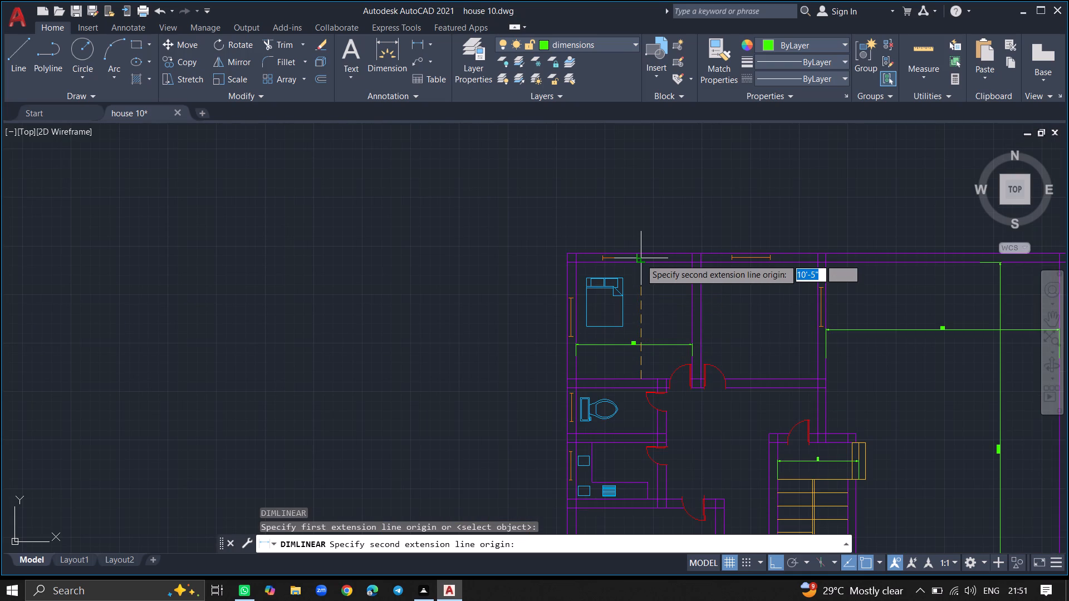
ctrl+scroll(640, 259, up, 6)
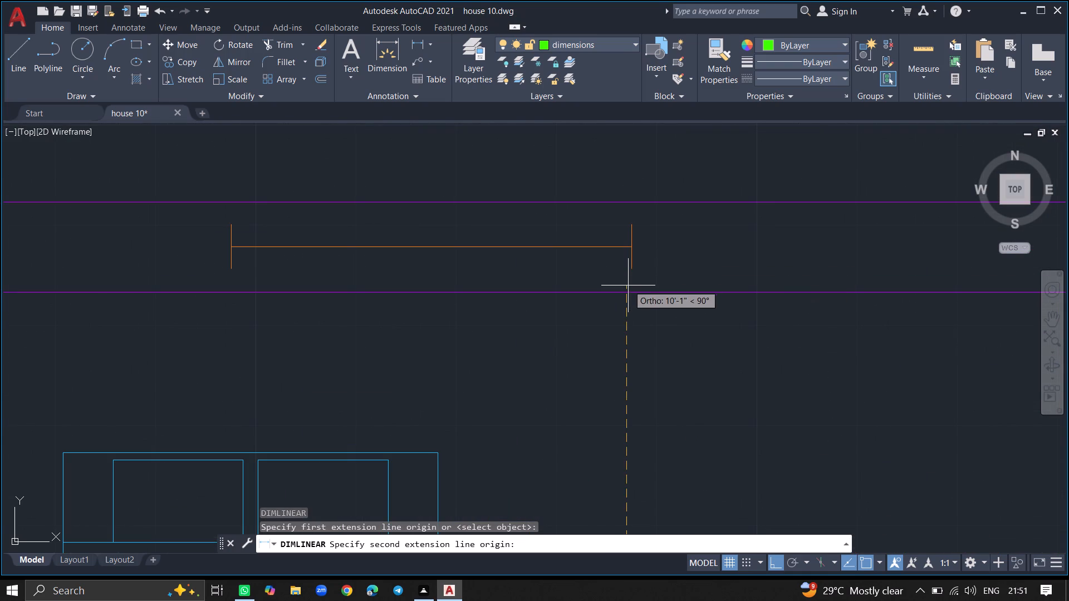
click(628, 292)
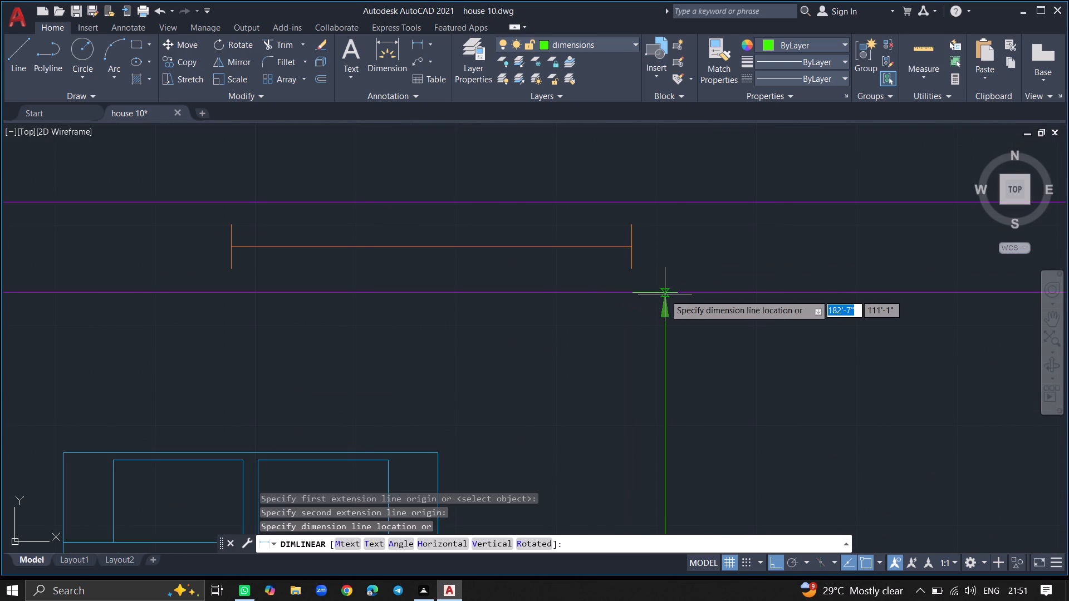
click(665, 294)
ctrl+scroll(732, 346, down, 2)
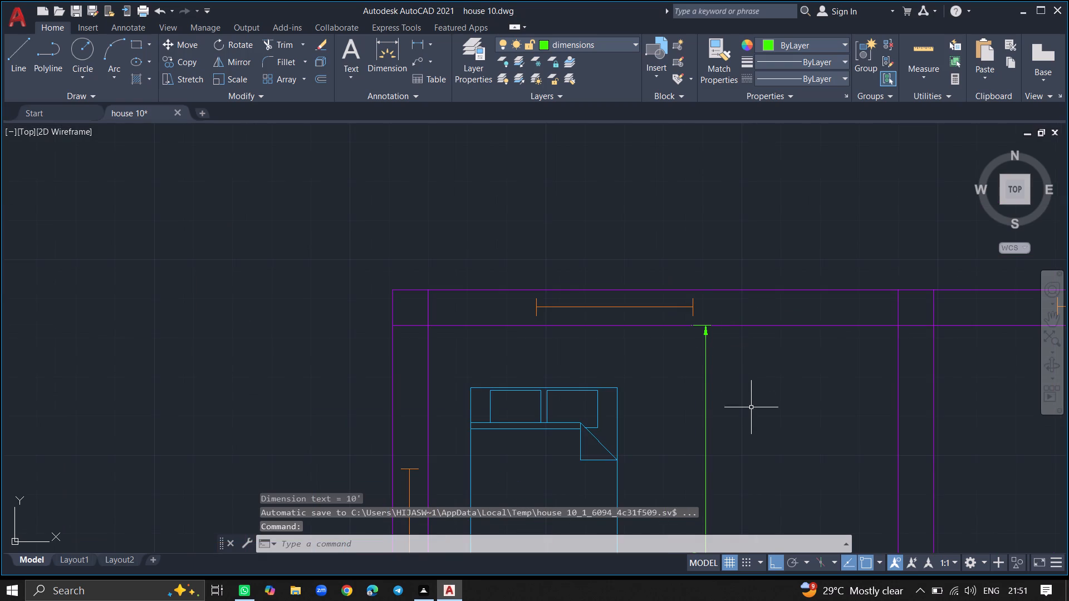
Add a horizontal linear dimension across the northern middle room, from its west partition to its east wall's inside face.
ctrl+scroll(752, 409, down, 3)
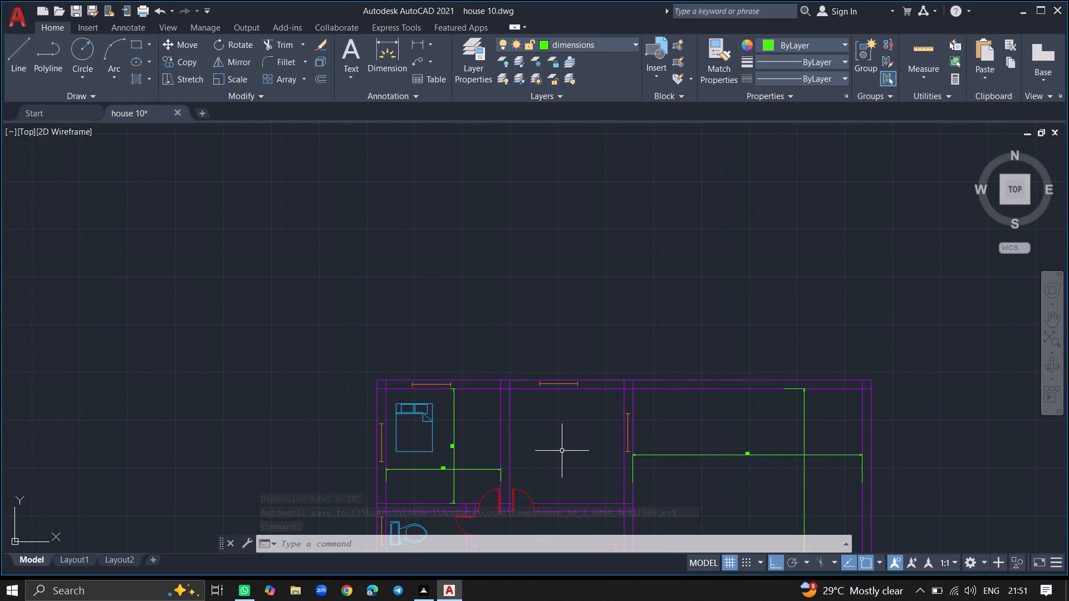
text(diml)
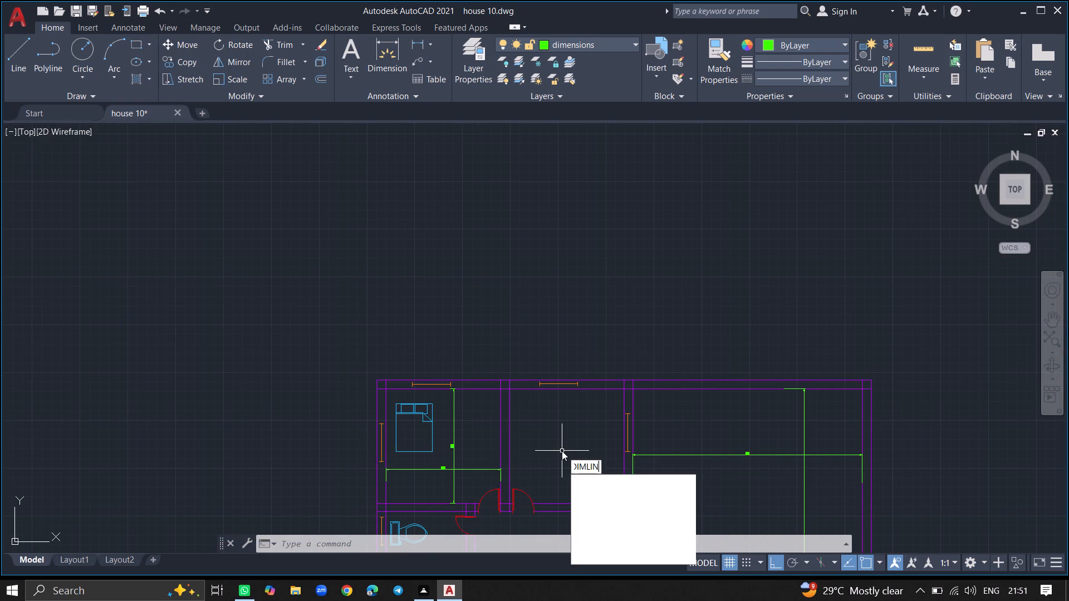
click(586, 479)
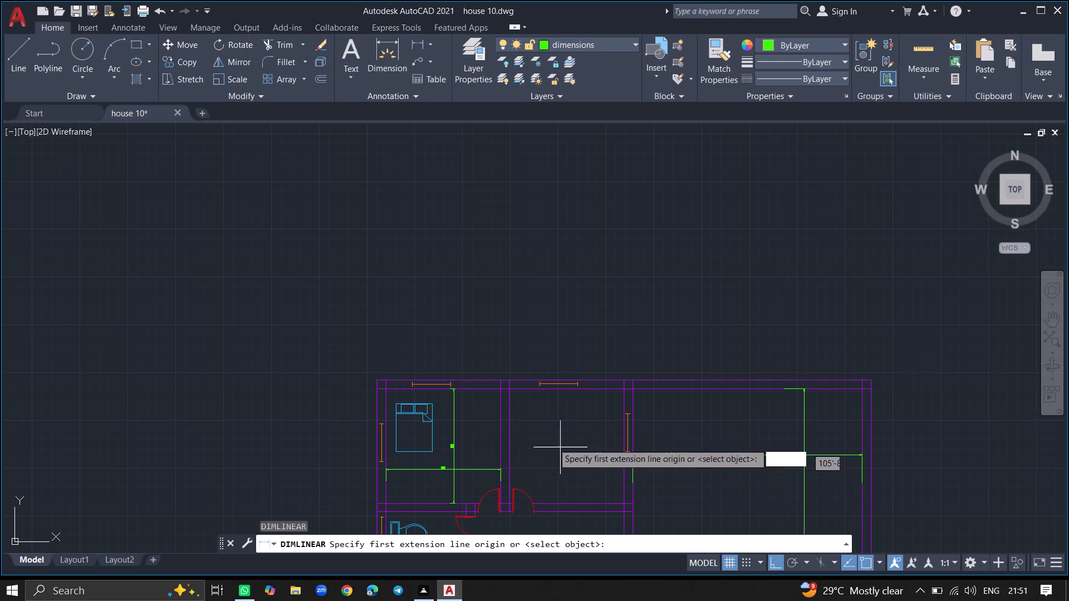
click(508, 425)
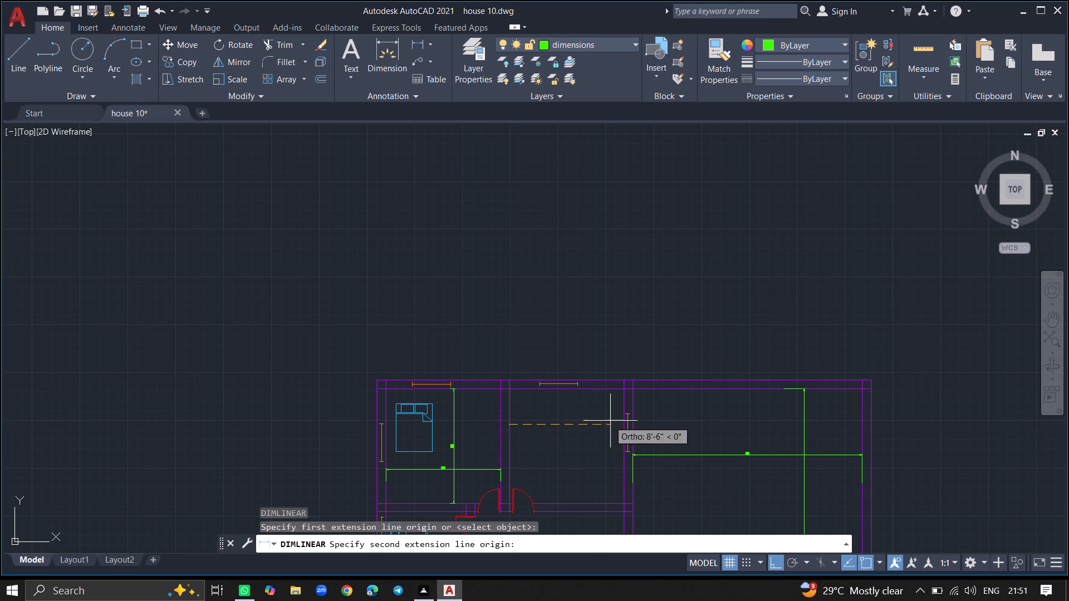
click(622, 423)
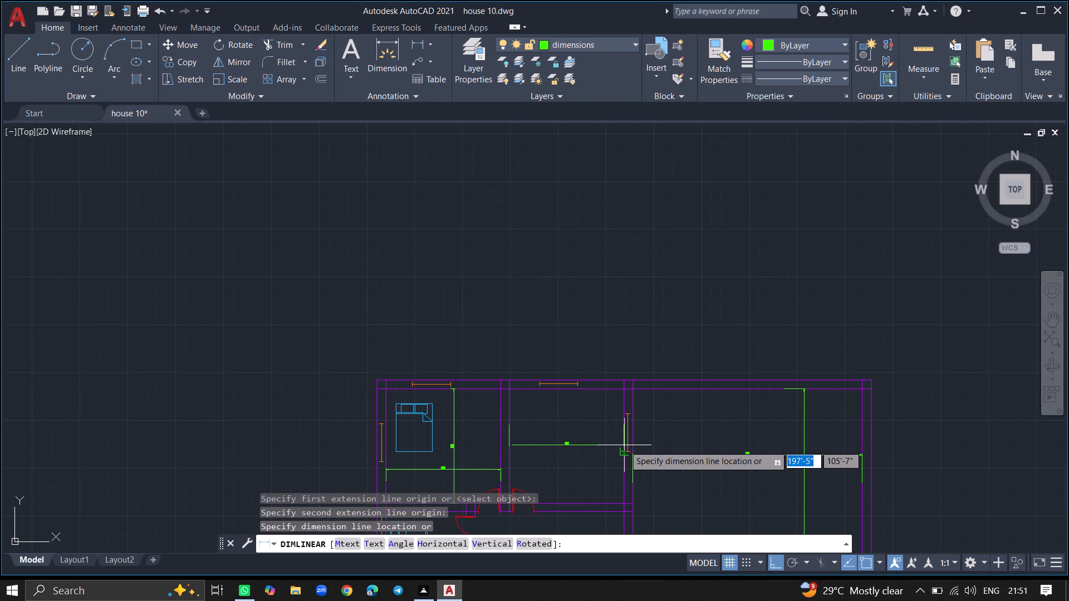
click(624, 445)
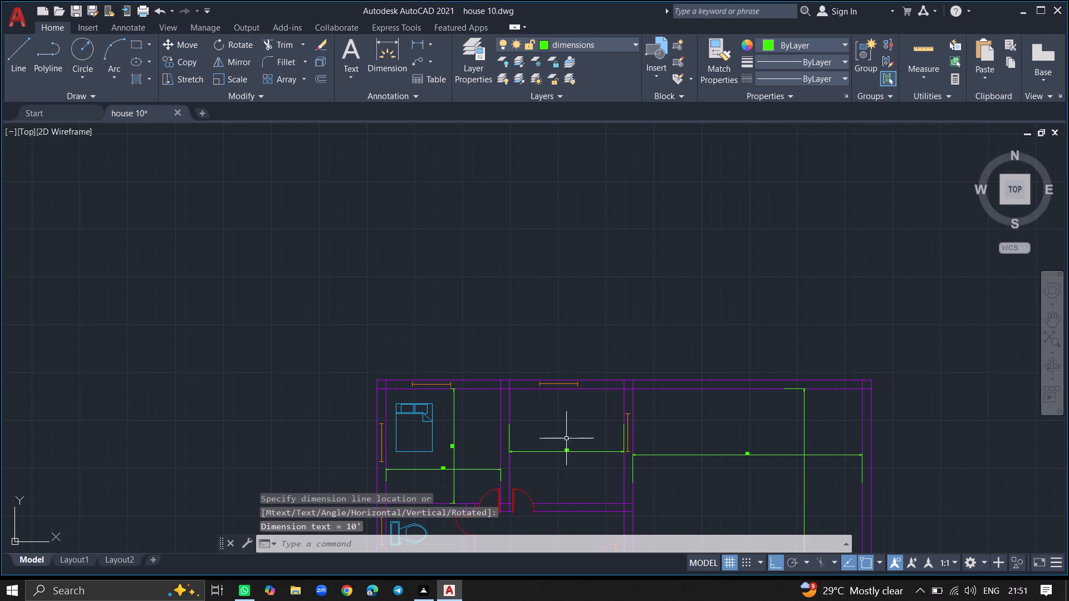
Add a vertical linear dimension in the northern middle room from its south wall to the north wall's inside face.
text(diml)
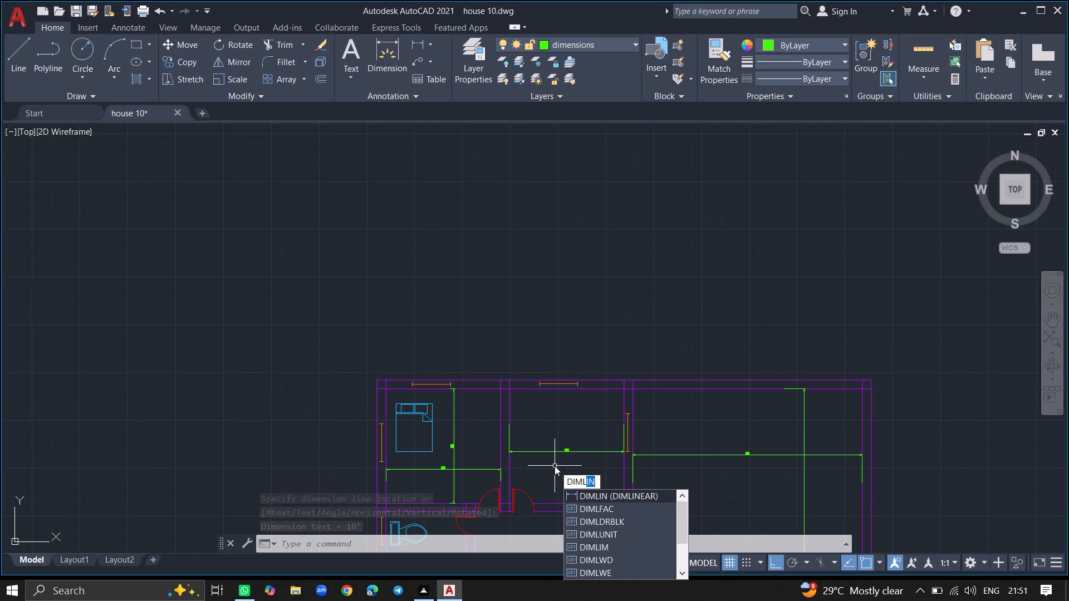
click(578, 491)
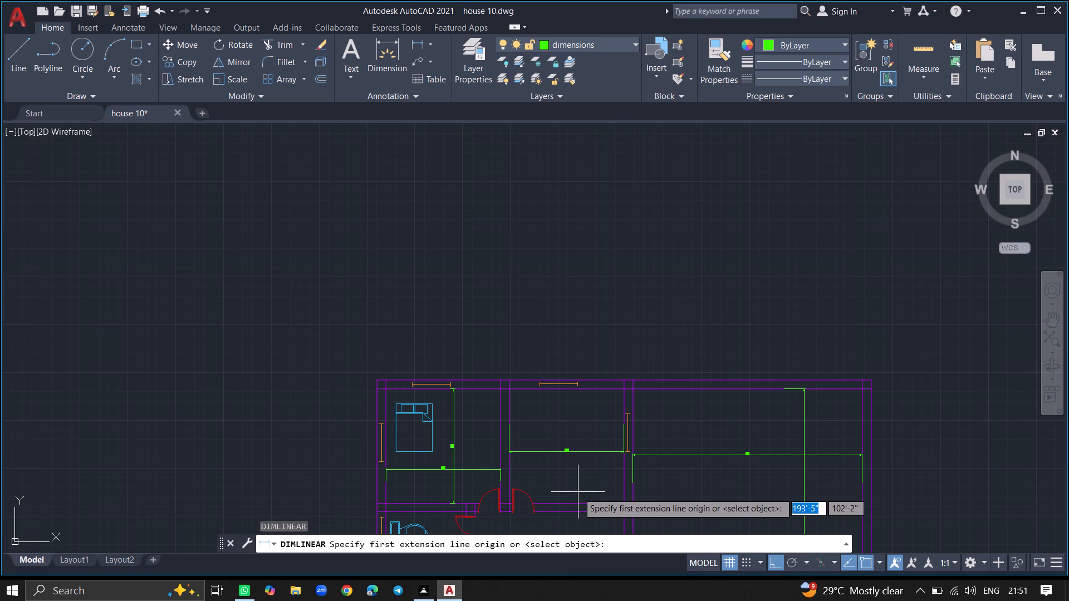
click(578, 502)
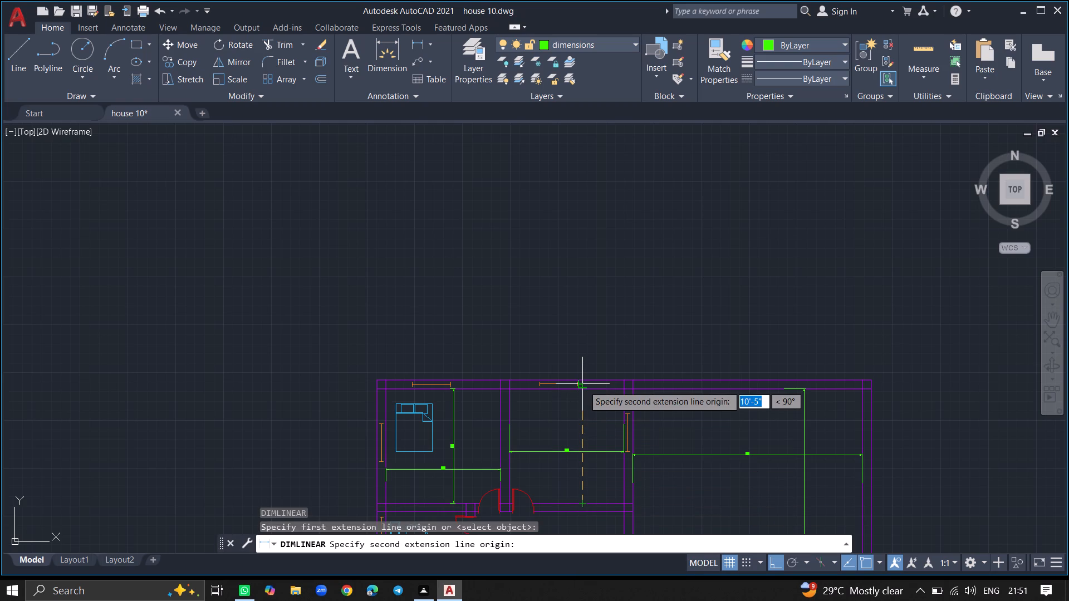
ctrl+scroll(583, 386, up, 6)
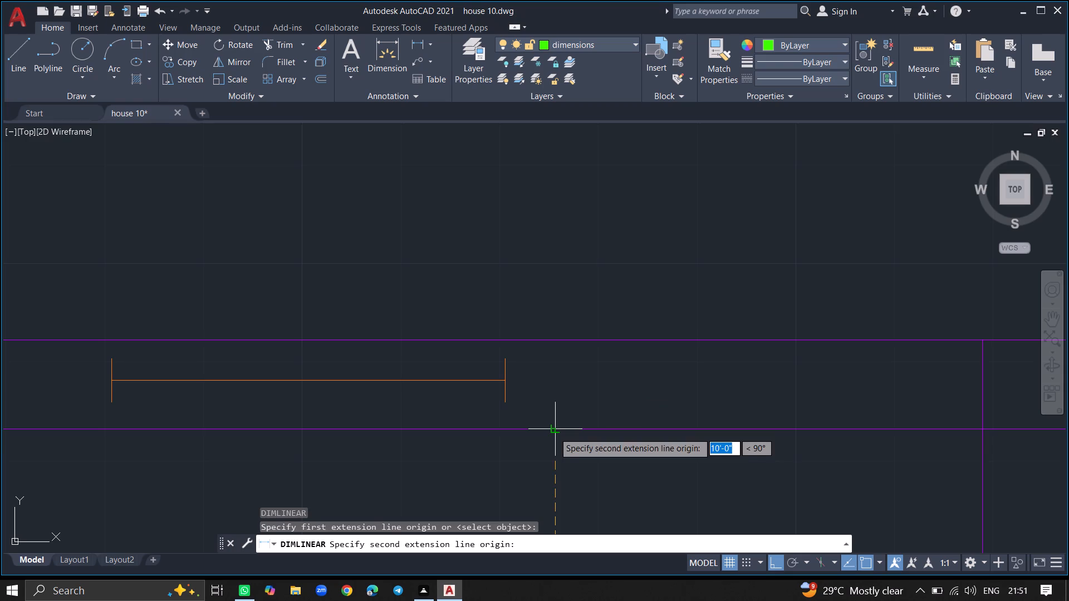
click(554, 432)
click(600, 433)
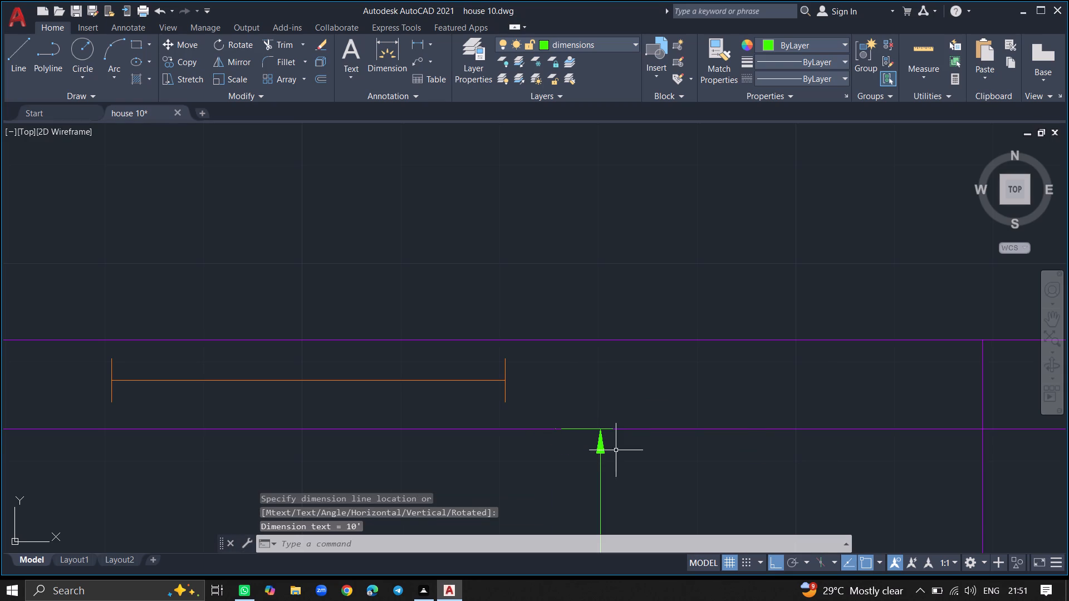
ctrl+scroll(640, 486, down, 4)
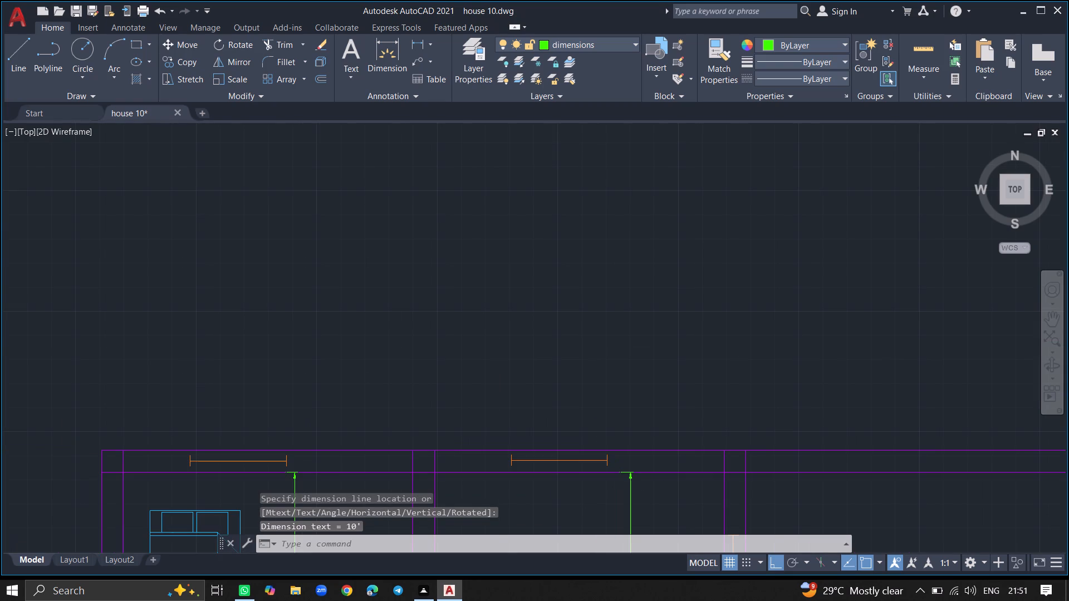
Save the house 10 drawing.
key(ctrl+s)
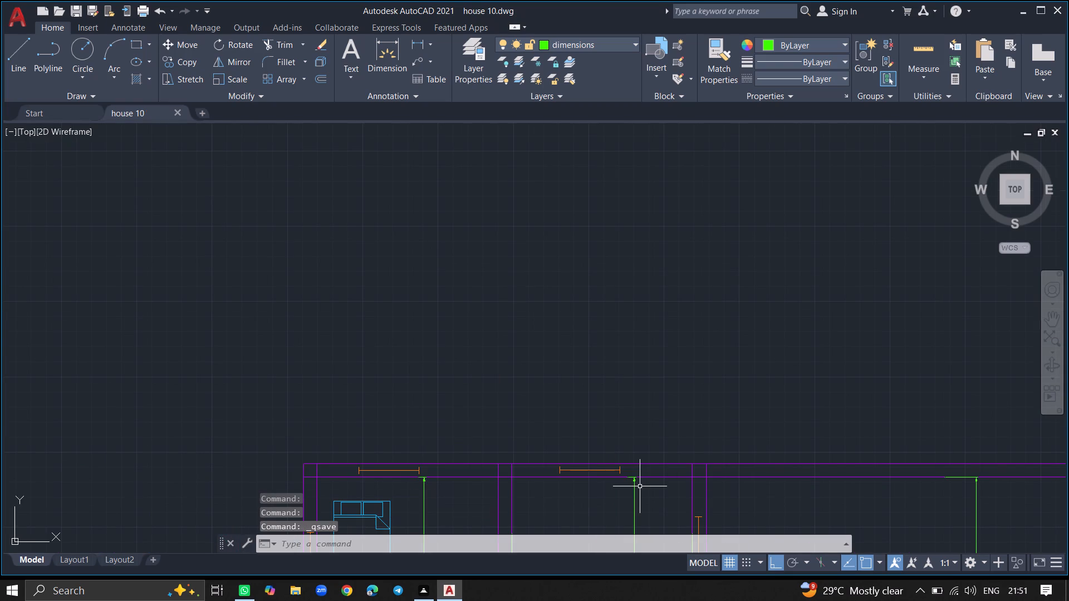
key(ctrl+s)
Zoom to the extents of the floor plan.
key(z)
key(Return)
key(e)
key(Return)
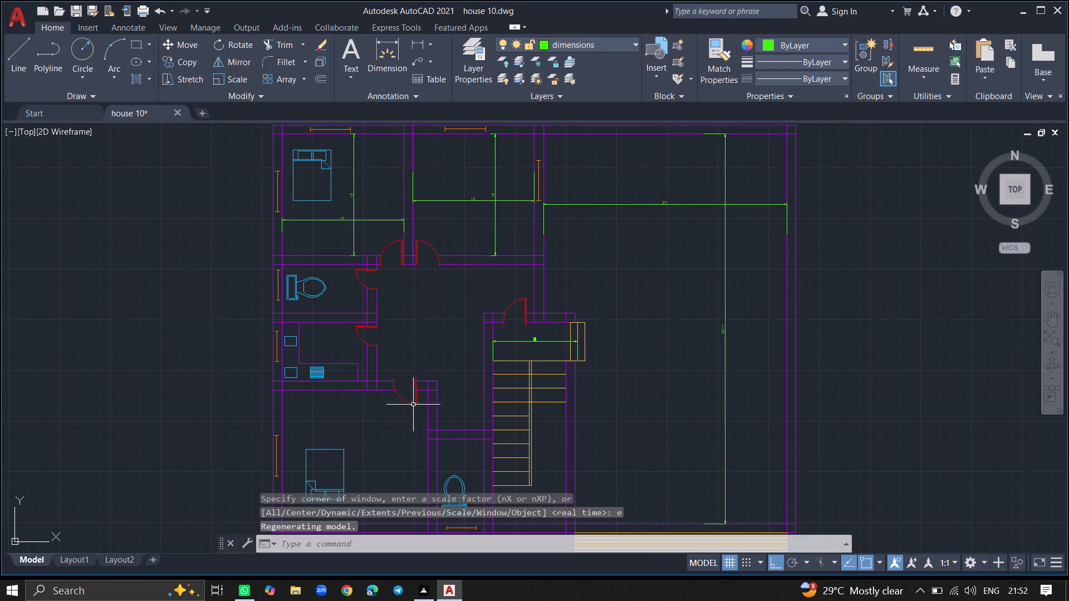
Add a horizontal linear dimension across the L-shaped counter room, from the west wall's inside face to the east partition's inside face.
ctrl+scroll(304, 355, up, 2)
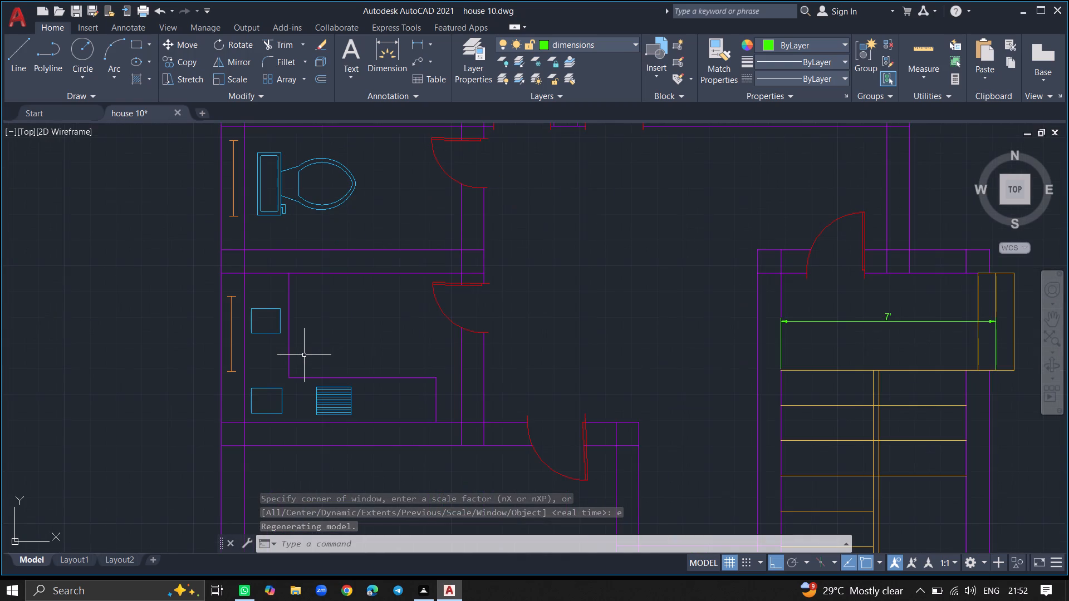
text(di)
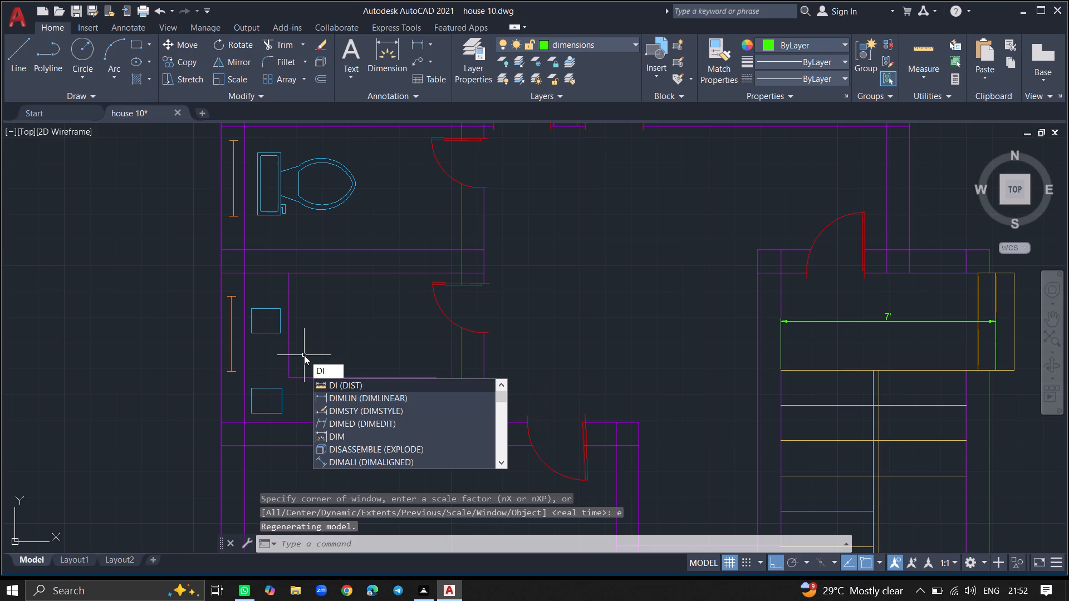
click(339, 396)
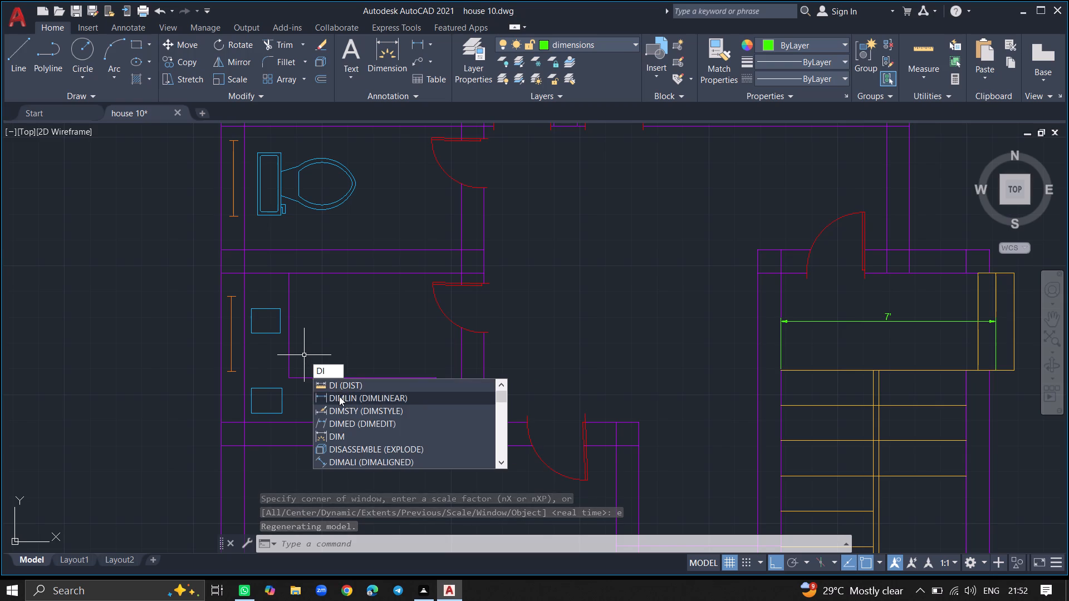
click(246, 354)
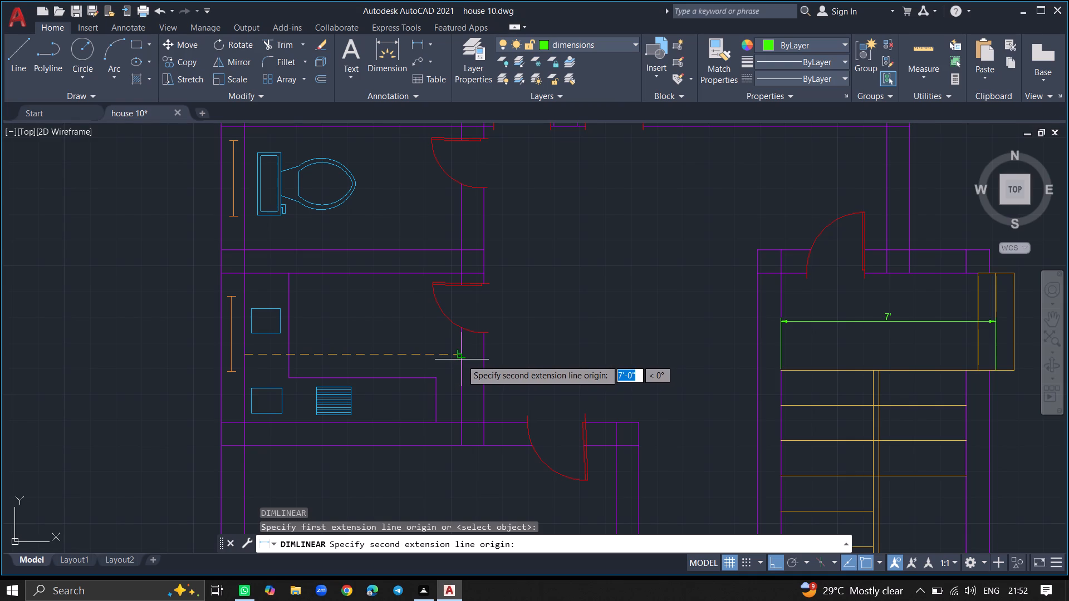
click(462, 359)
click(462, 364)
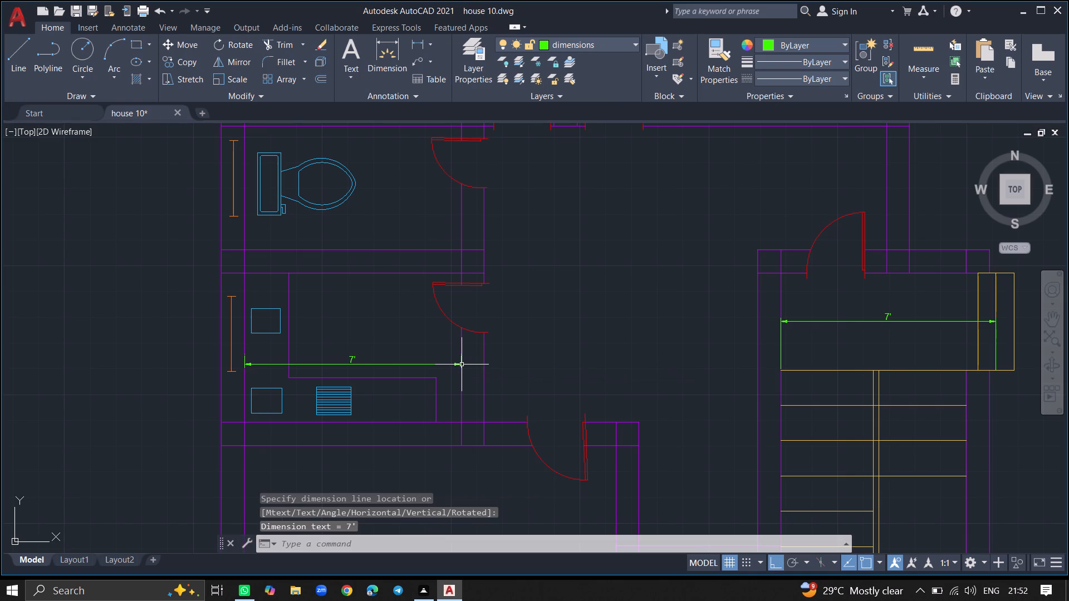
Add a vertical linear dimension in the counter room, from its south wall's inside face to its north wall's inside face.
key(d)
text(iml)
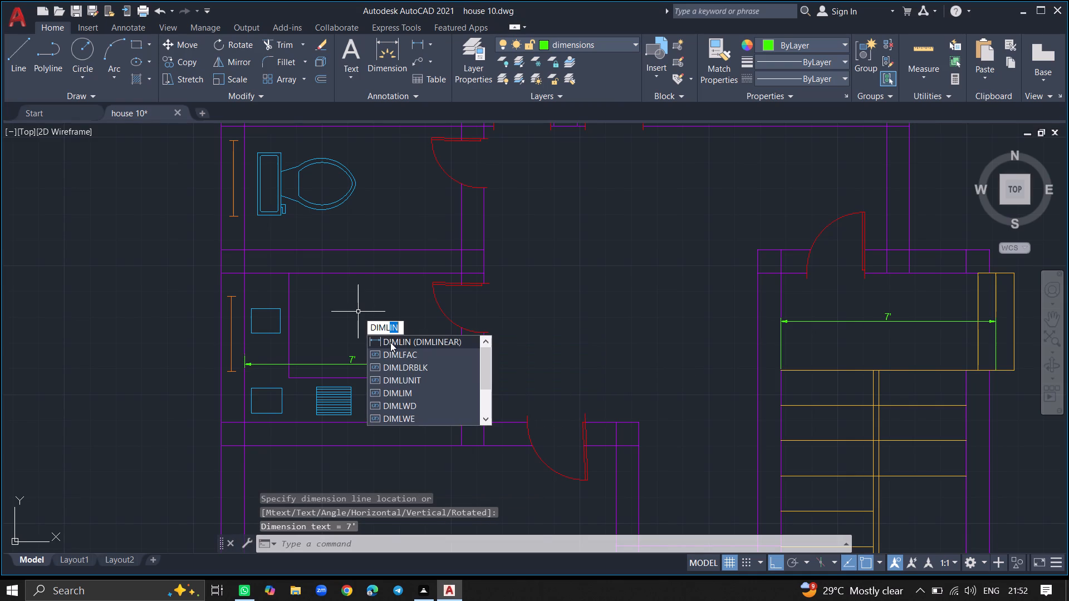
click(390, 342)
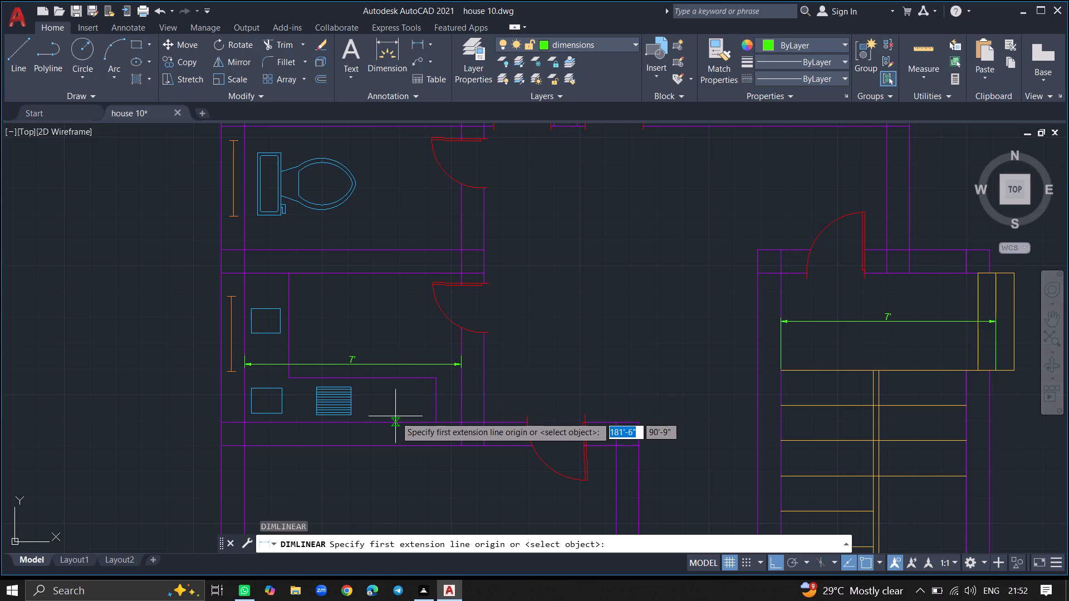
click(396, 422)
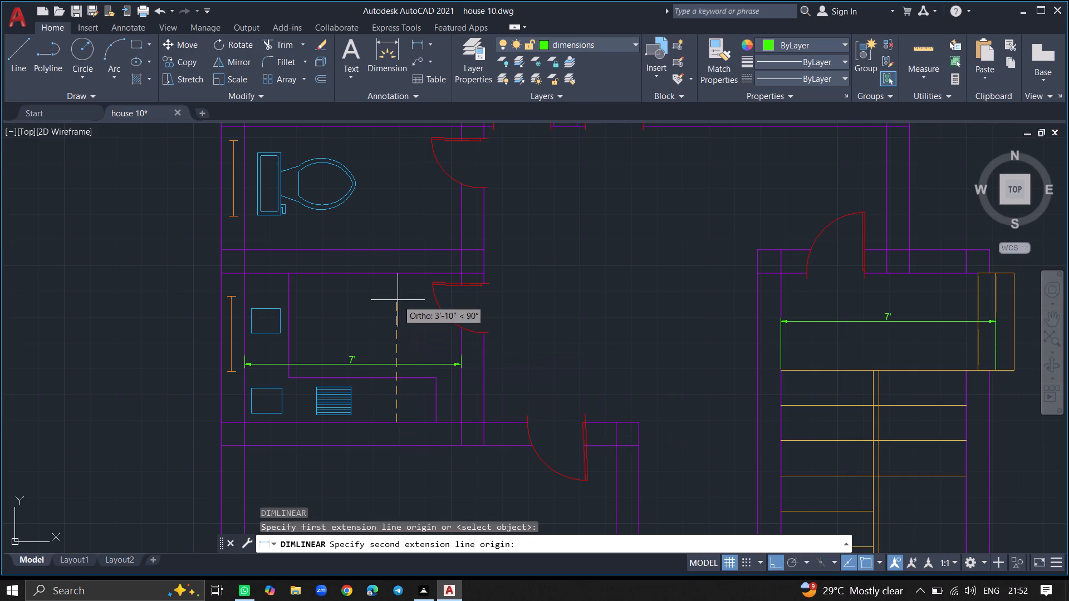
click(399, 269)
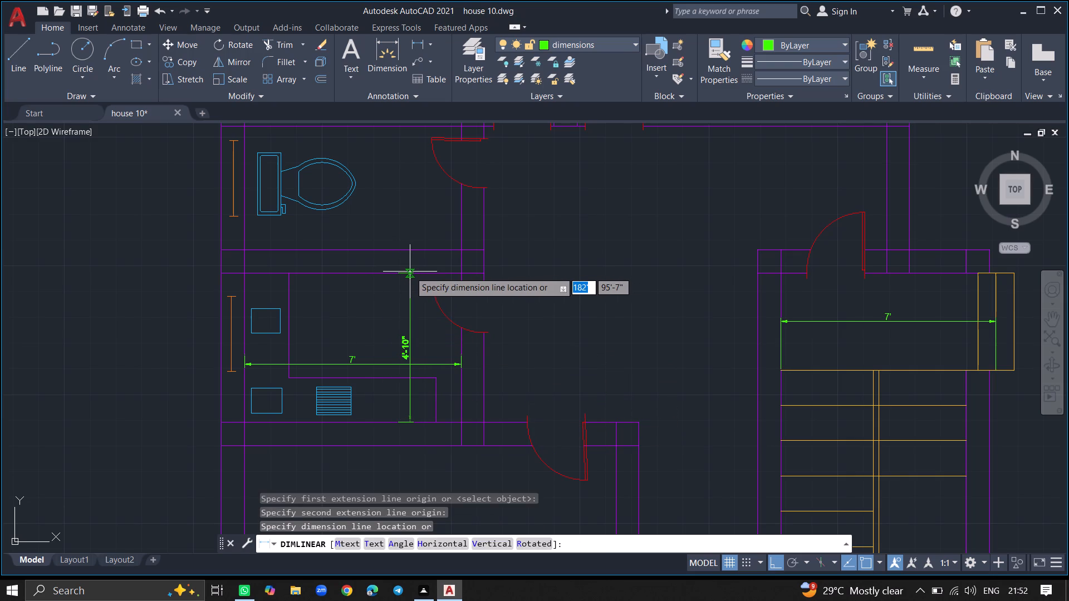
click(410, 272)
Add a horizontal linear dimension across the western toilet room, from the west wall's inside face to the east partition, along its south wall.
ctrl+scroll(376, 302, down, 2)
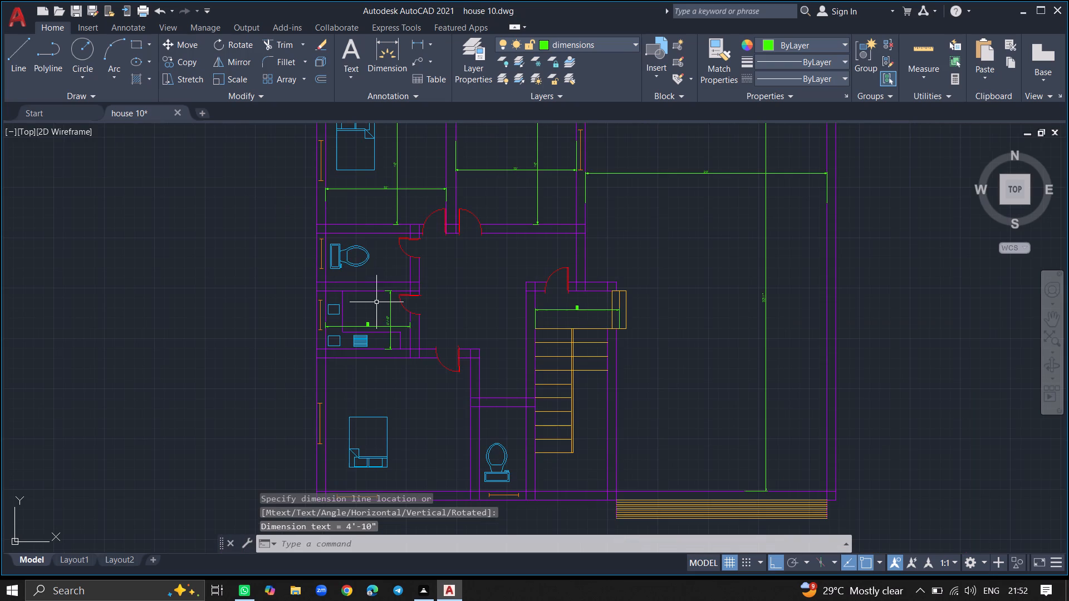
ctrl+scroll(361, 258, up, 1)
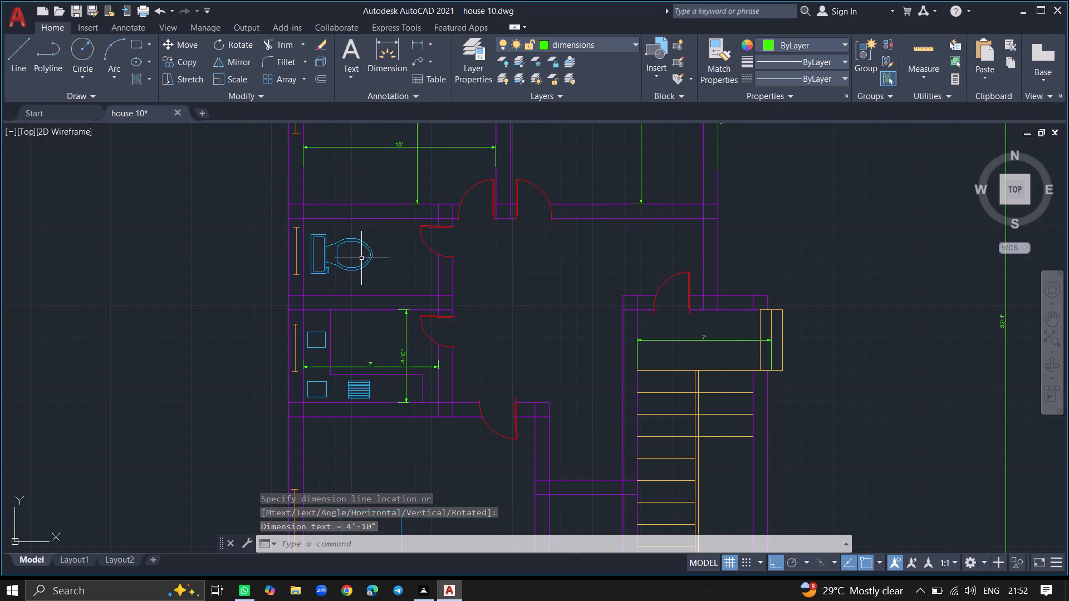
text(dimlin)
click(394, 289)
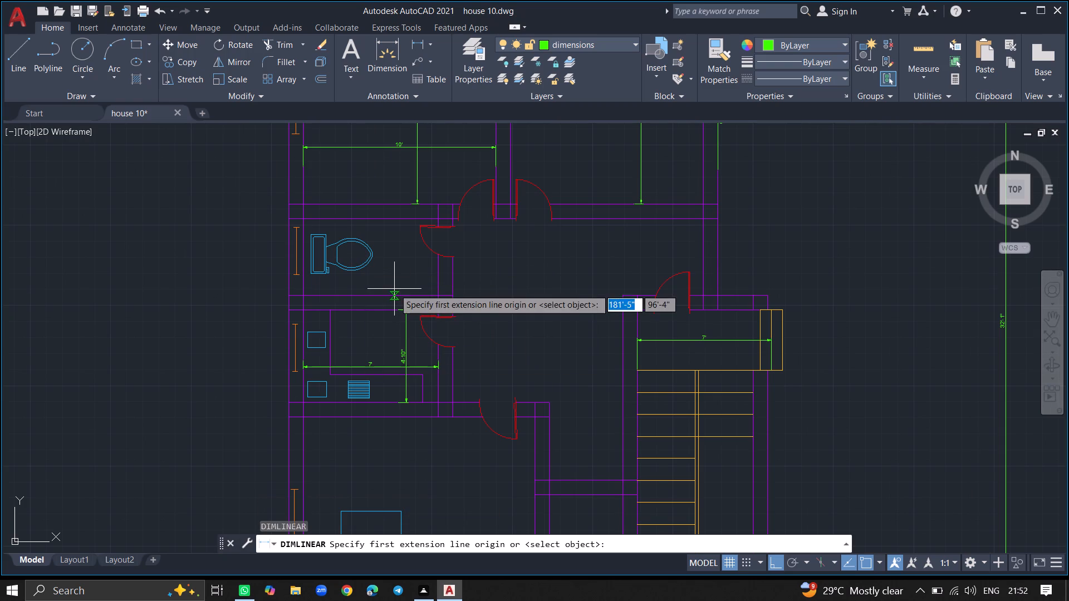
click(303, 286)
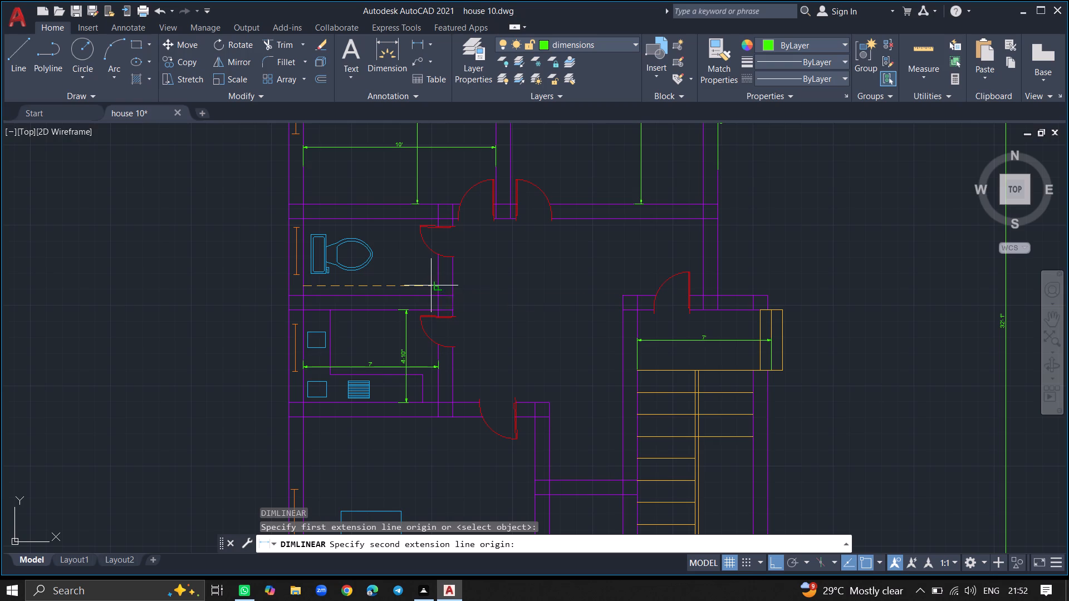
click(436, 287)
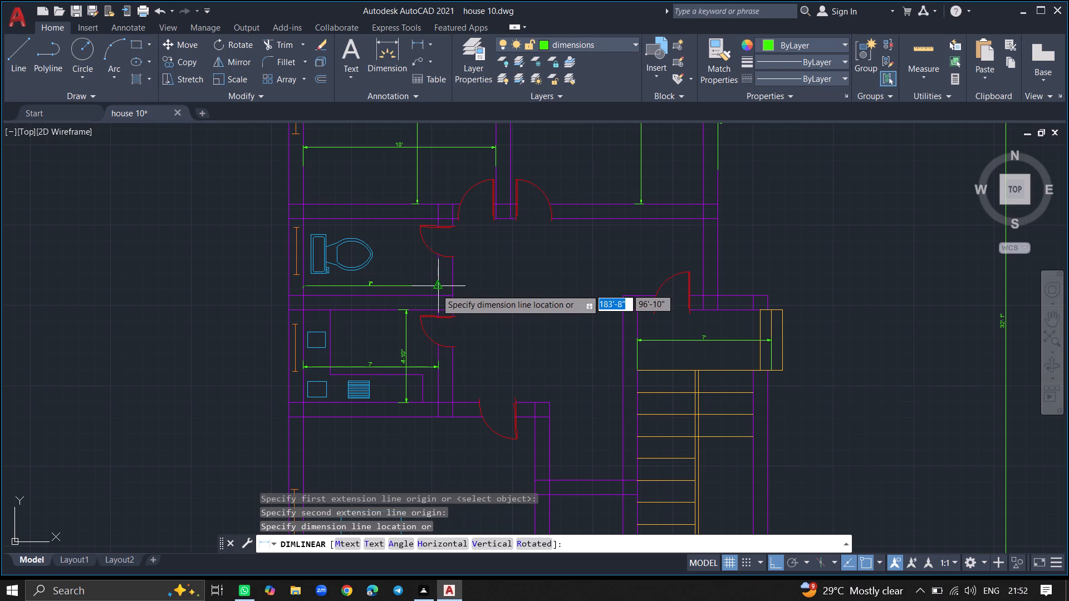
click(436, 291)
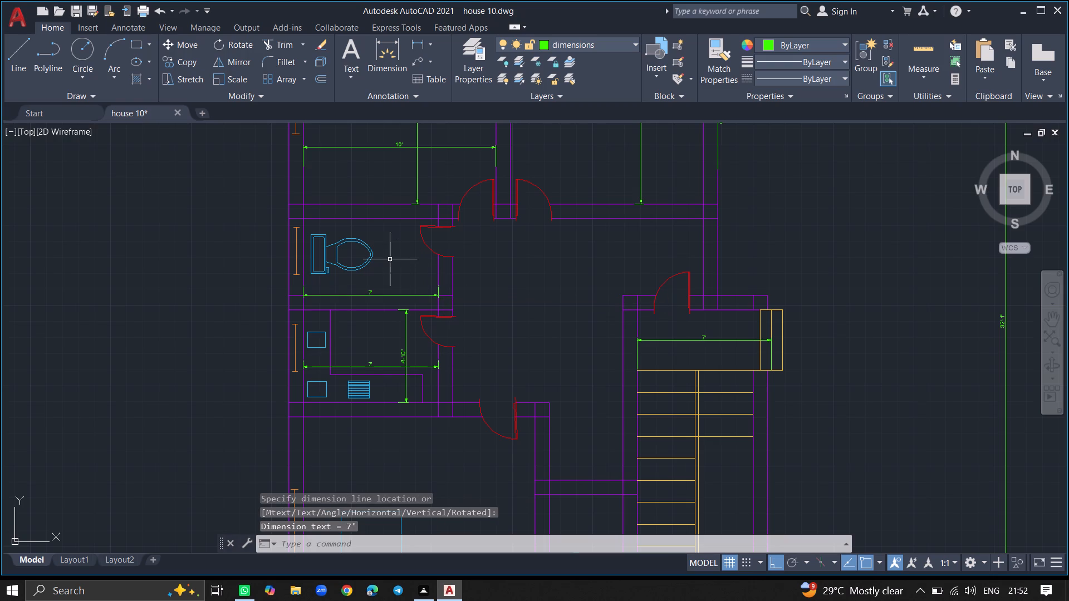
Add a vertical linear dimension in the western toilet room, from its south wall to its north wall, east of the toilet.
ctrl+scroll(390, 259, up, 2)
text(diml)
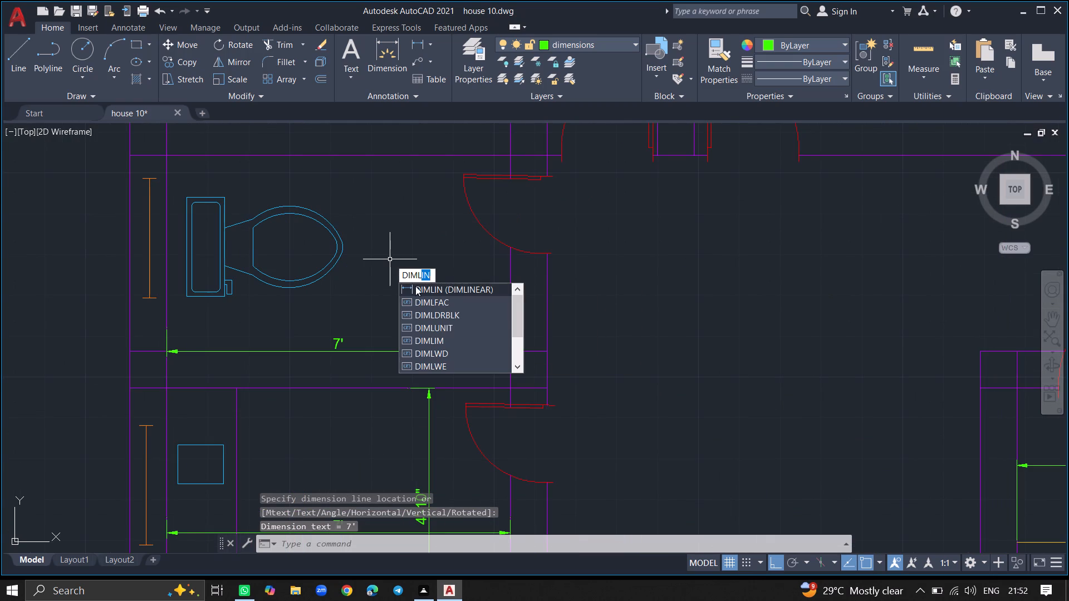
click(415, 286)
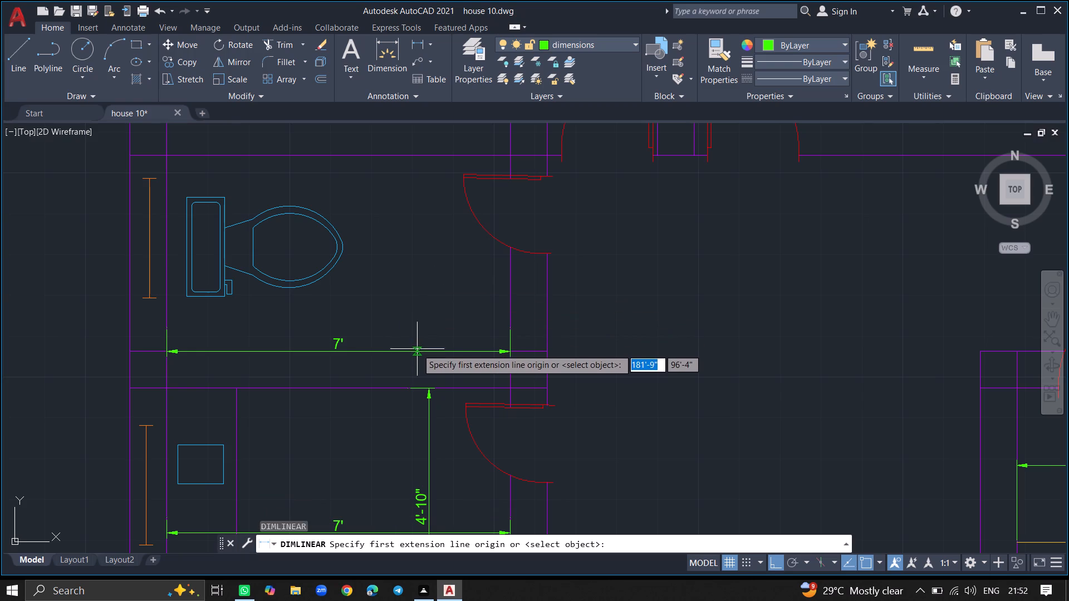
click(417, 354)
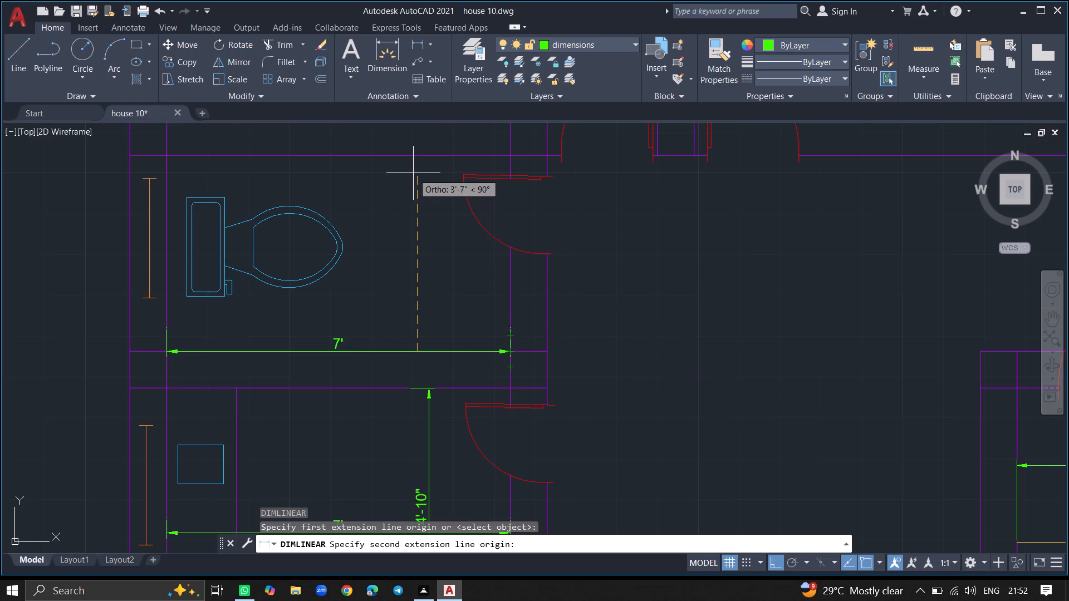
click(413, 155)
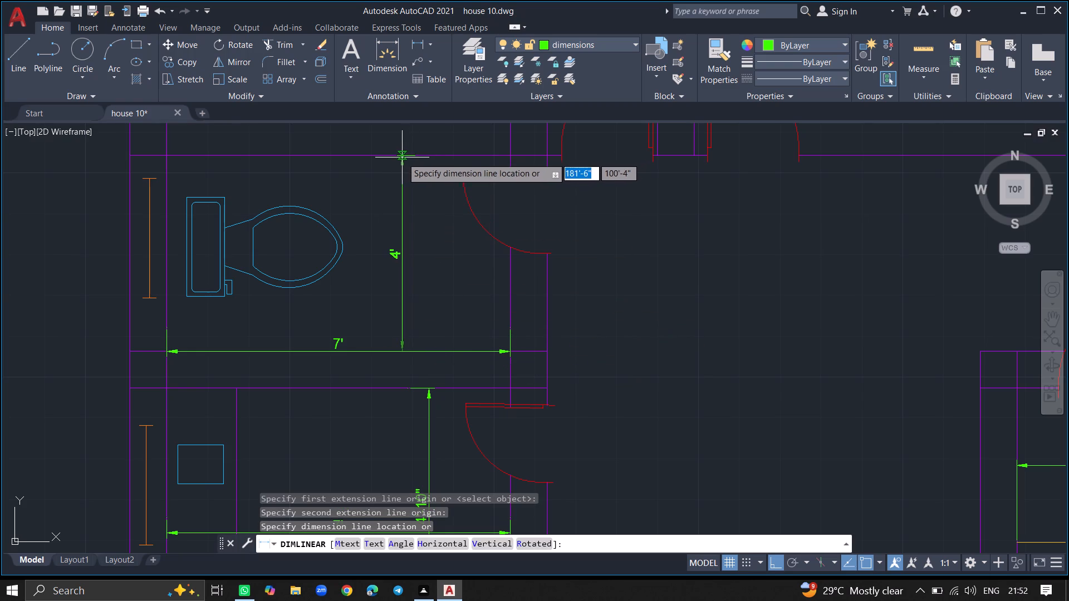
click(401, 158)
Add a horizontal linear dimension across the central hall, from the western toilet's east partition to the hall's east wall inside face.
ctrl+scroll(426, 236, down, 3)
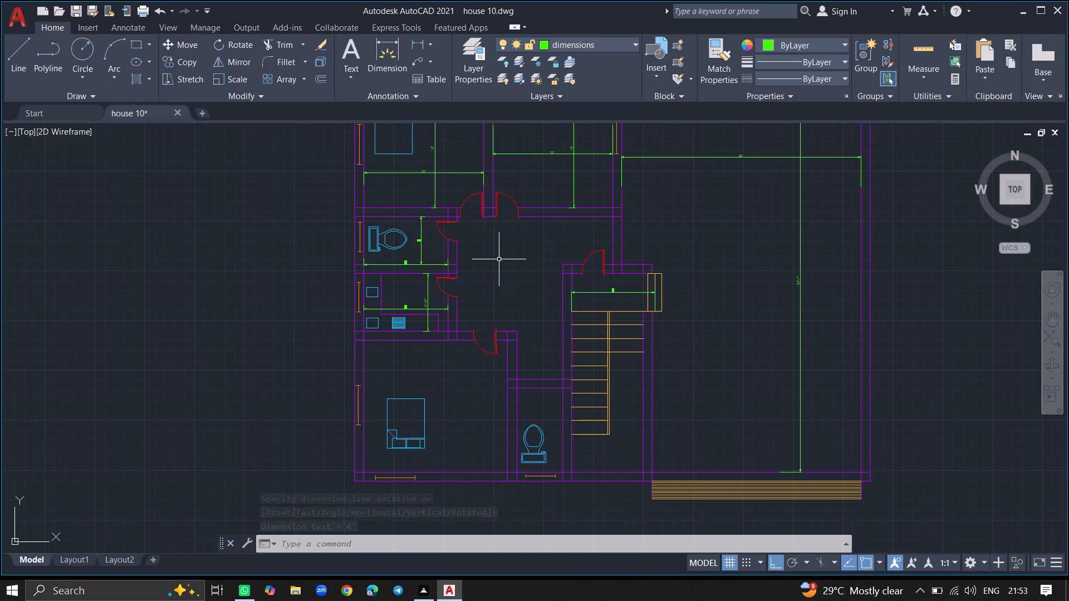
text(diml)
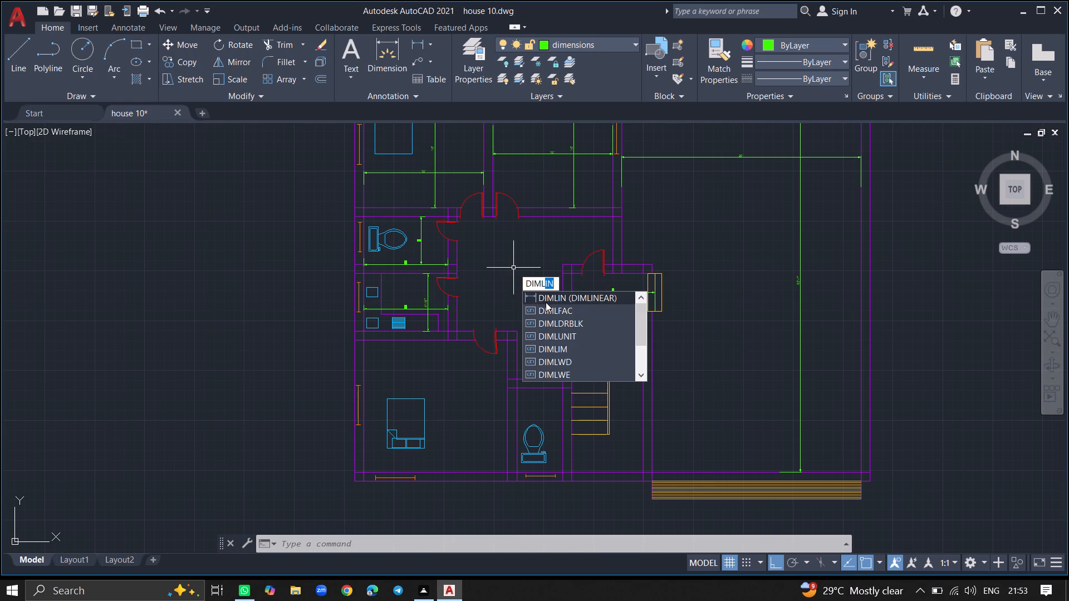
click(546, 295)
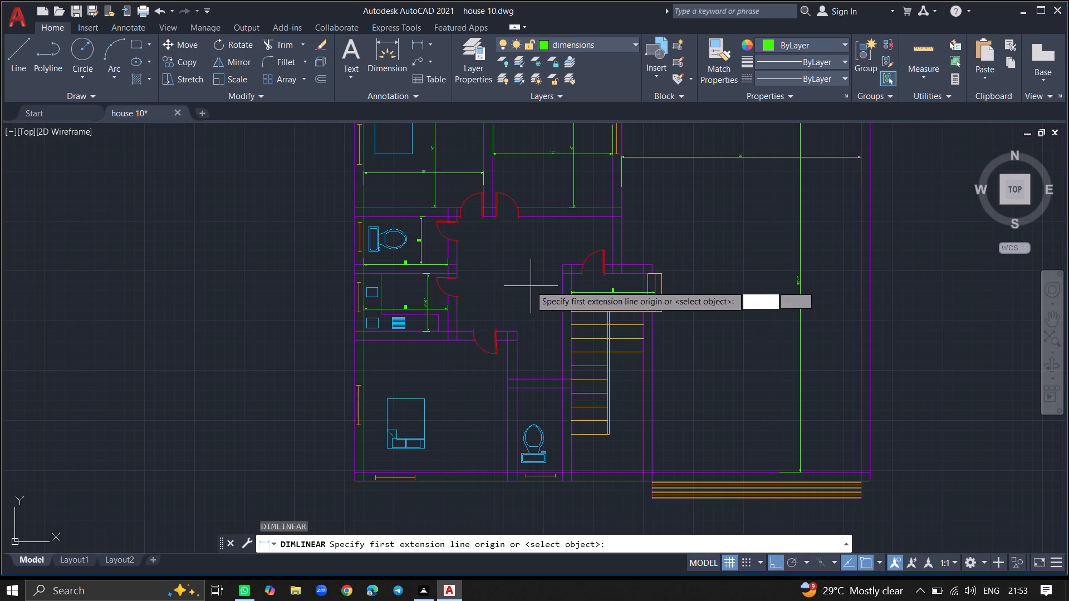
click(458, 257)
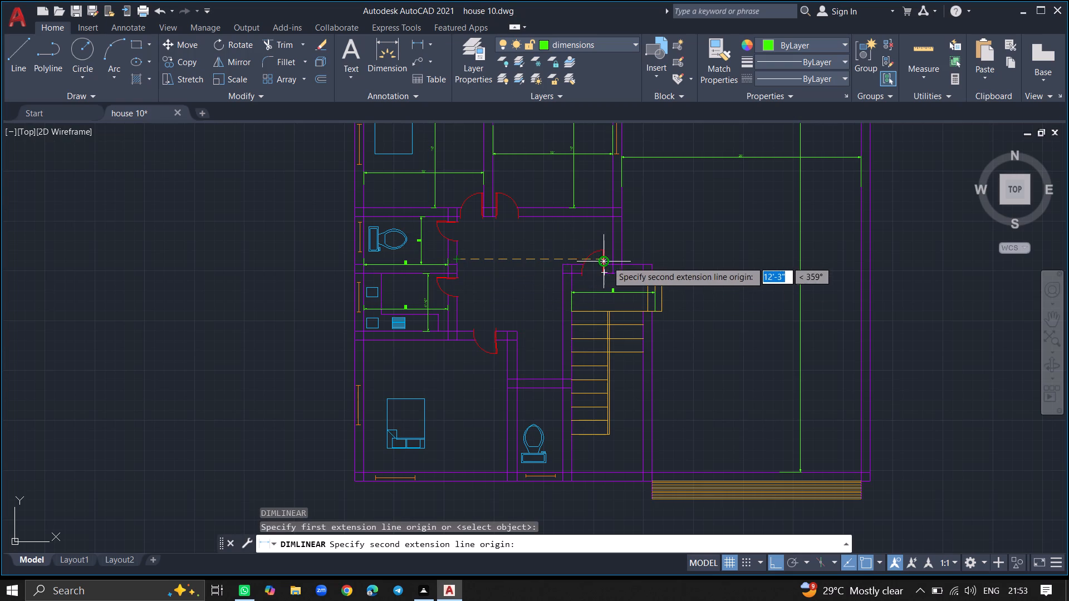
ctrl+scroll(611, 262, up, 3)
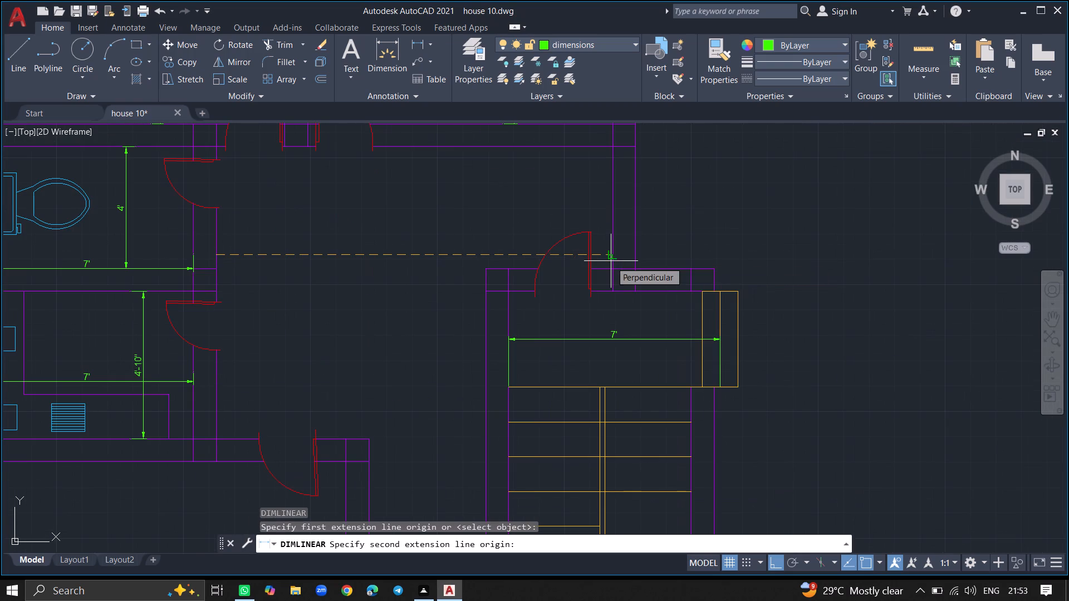
click(611, 255)
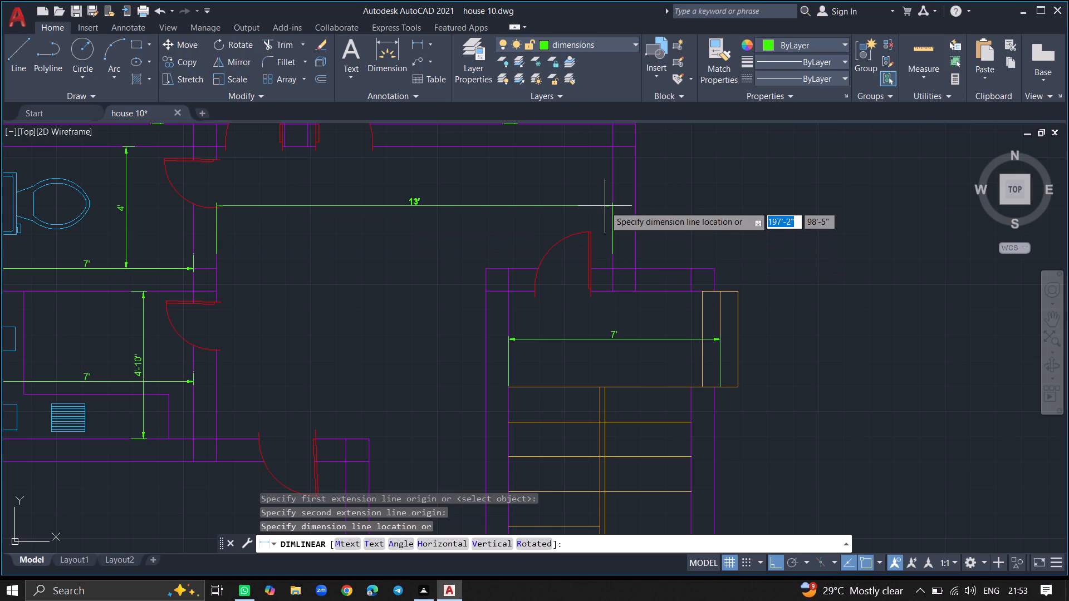
click(605, 206)
Add a vertical linear dimension in the central hall, from the southern bedroom's northeast wall corner to the north wall beside the middle room's door.
ctrl+scroll(502, 246, down, 3)
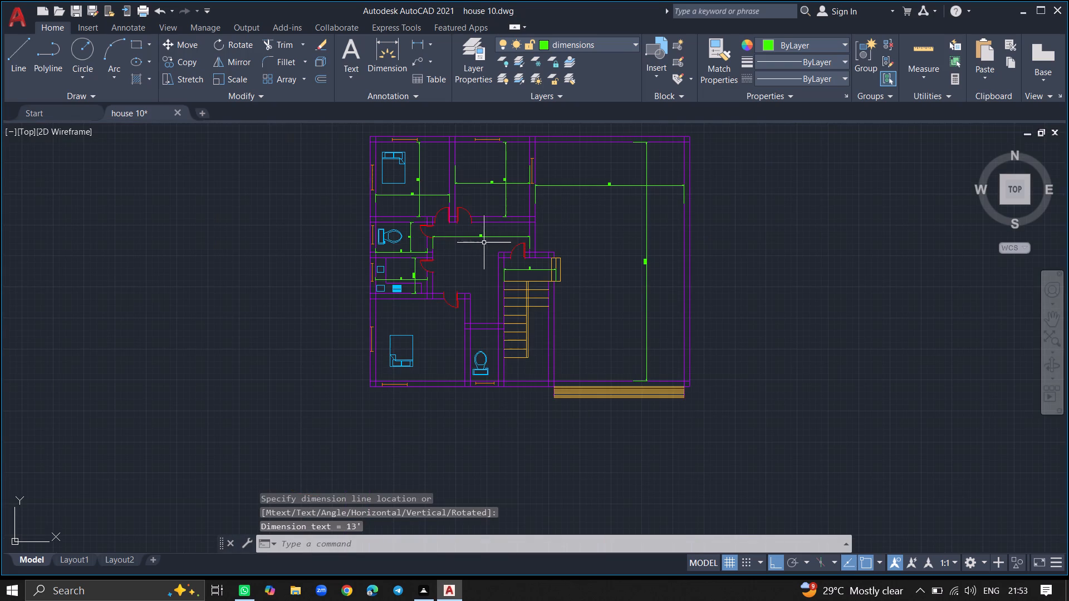
ctrl+scroll(465, 260, up, 1)
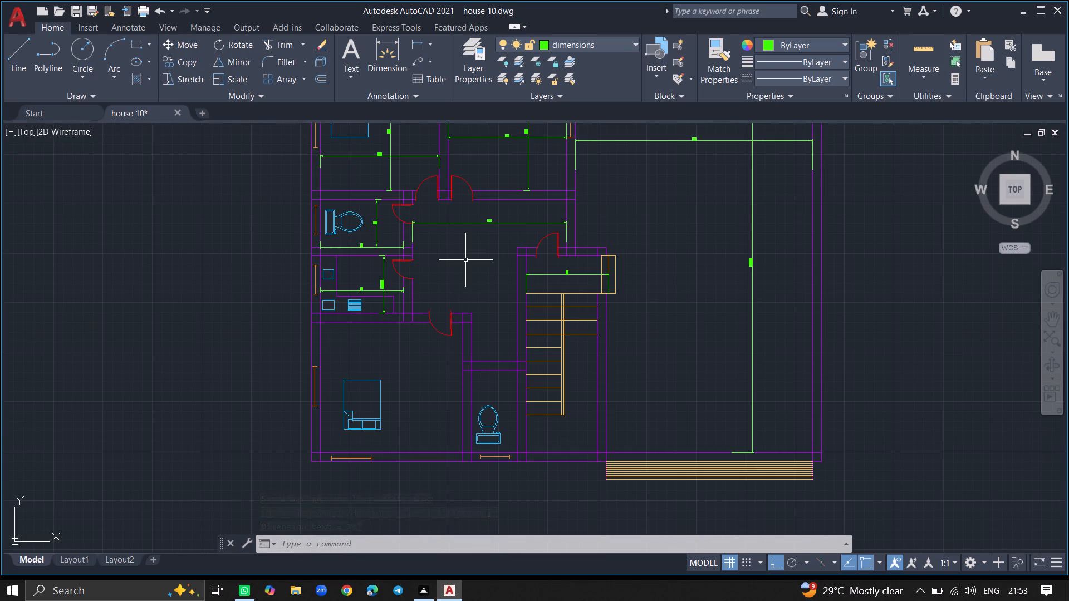
text(diml)
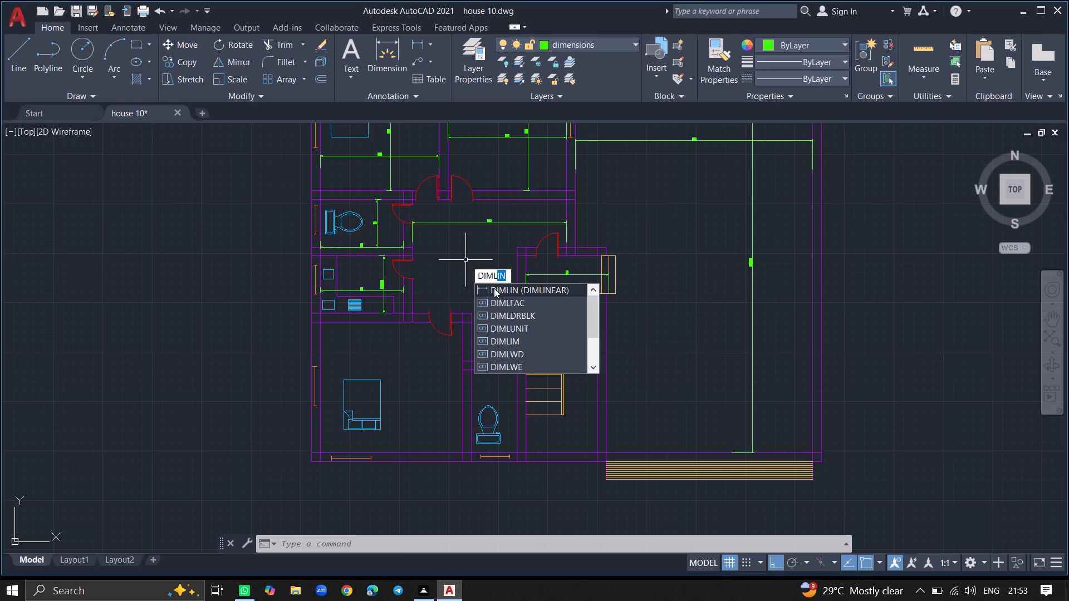
click(494, 288)
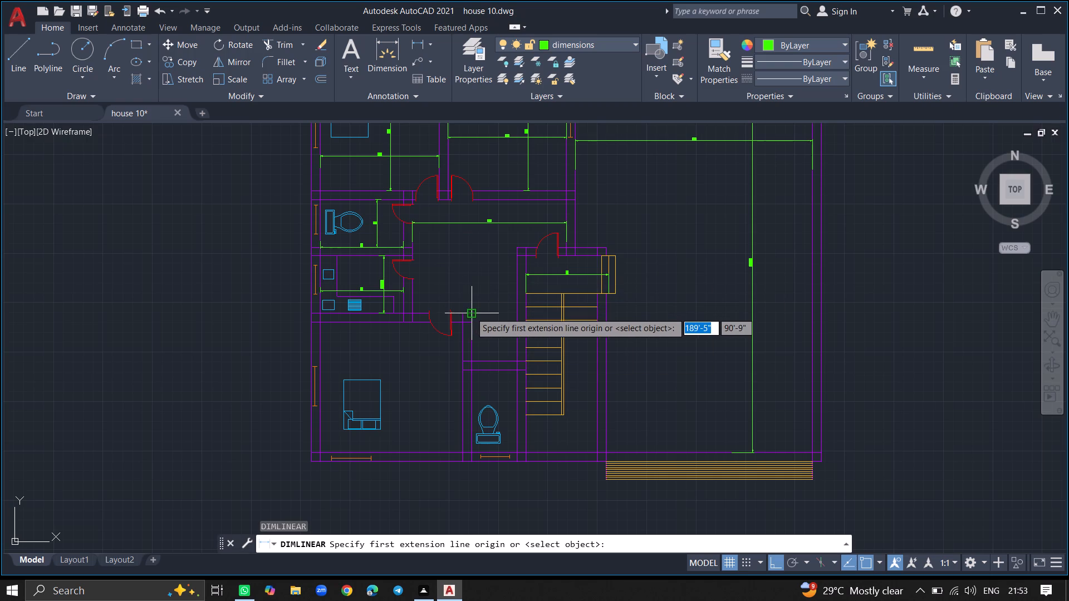
click(470, 312)
click(474, 205)
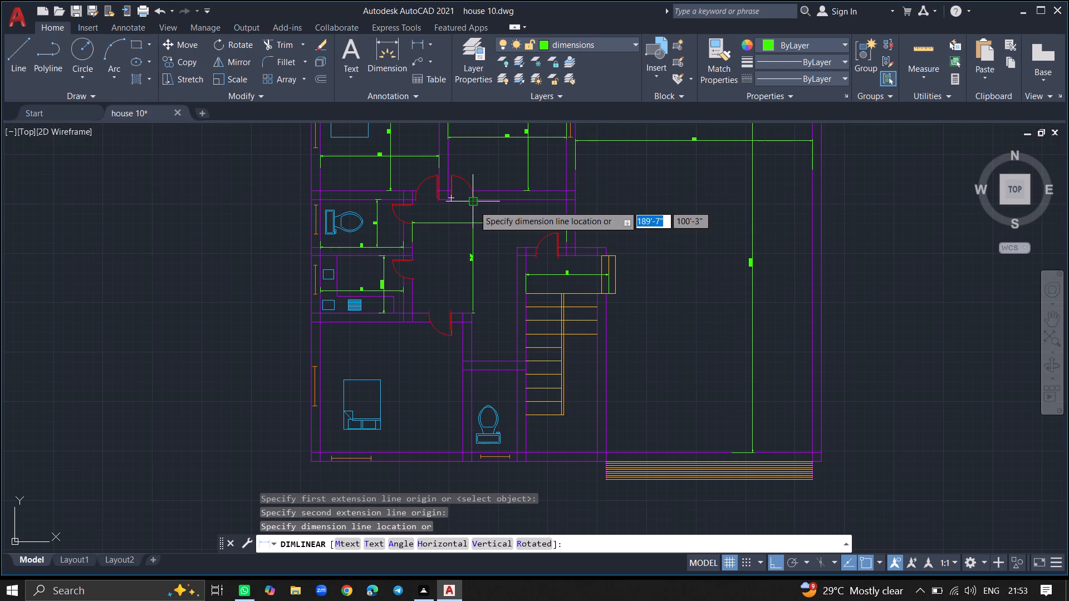
click(460, 207)
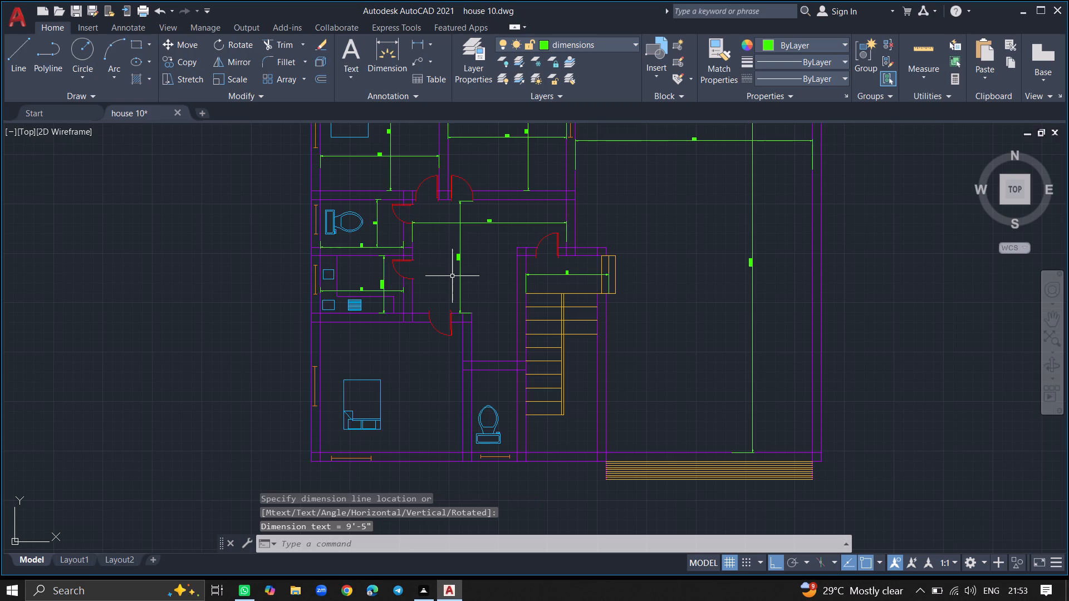
Add a horizontal linear dimension across the southern toilet room, from its west wall to its east wall, north of the toilet.
ctrl+scroll(454, 252, up, 4)
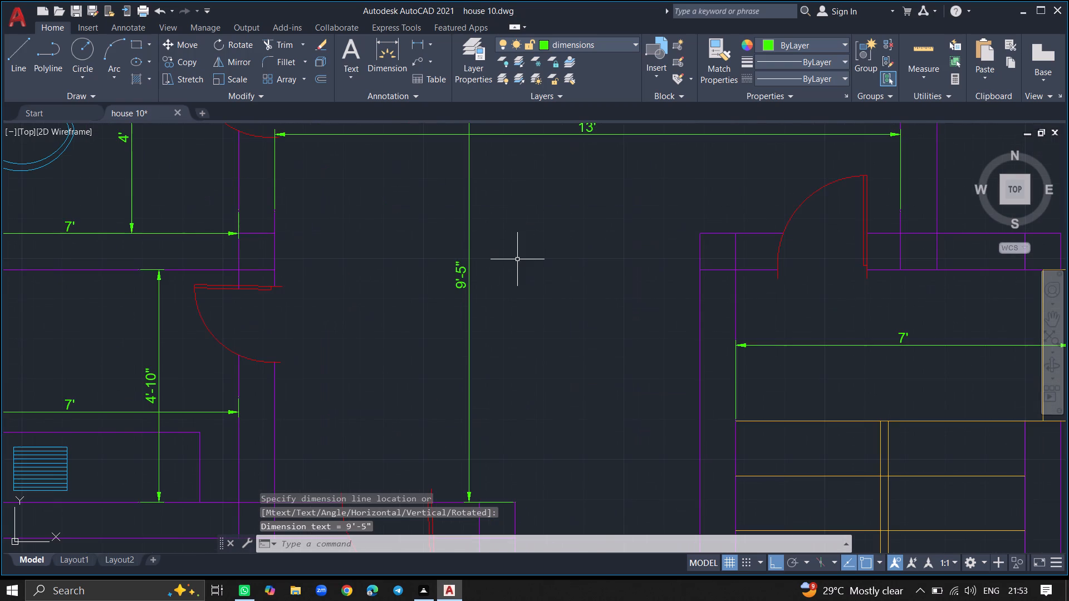
ctrl+scroll(518, 259, down, 3)
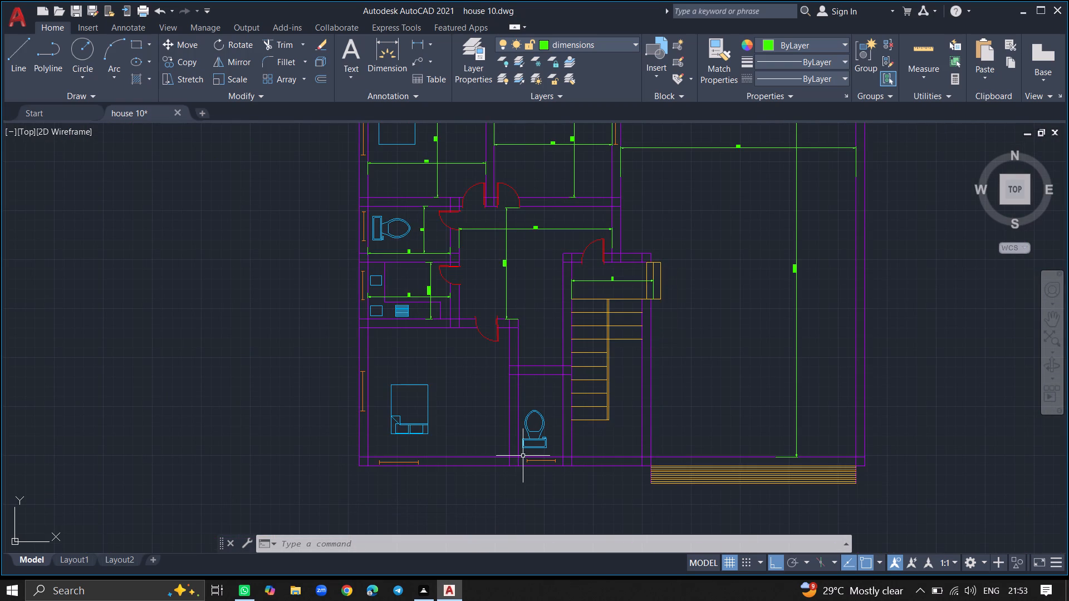
text(dimli)
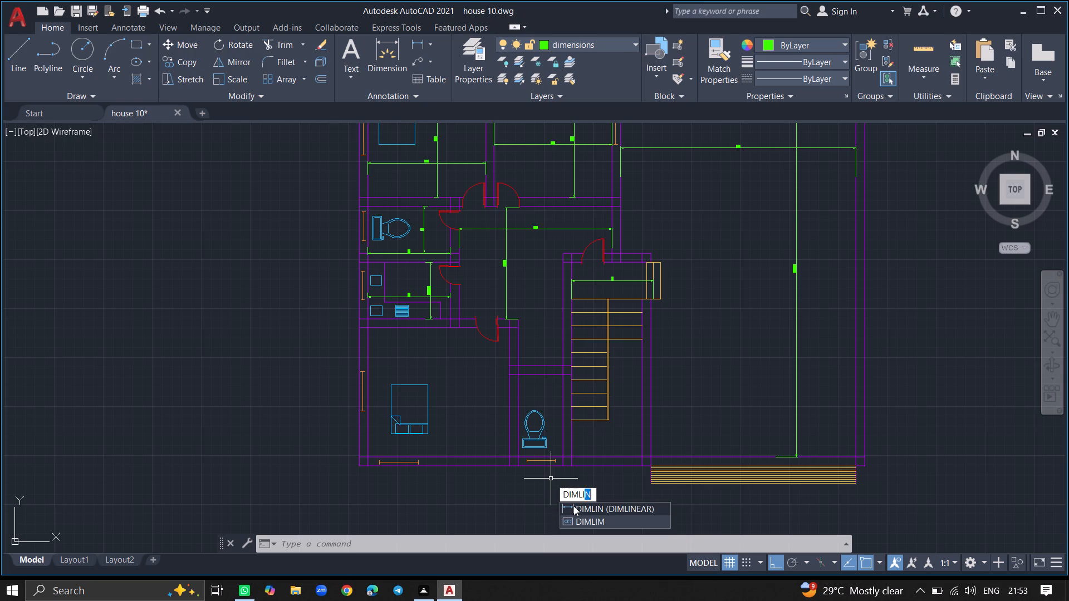
click(573, 506)
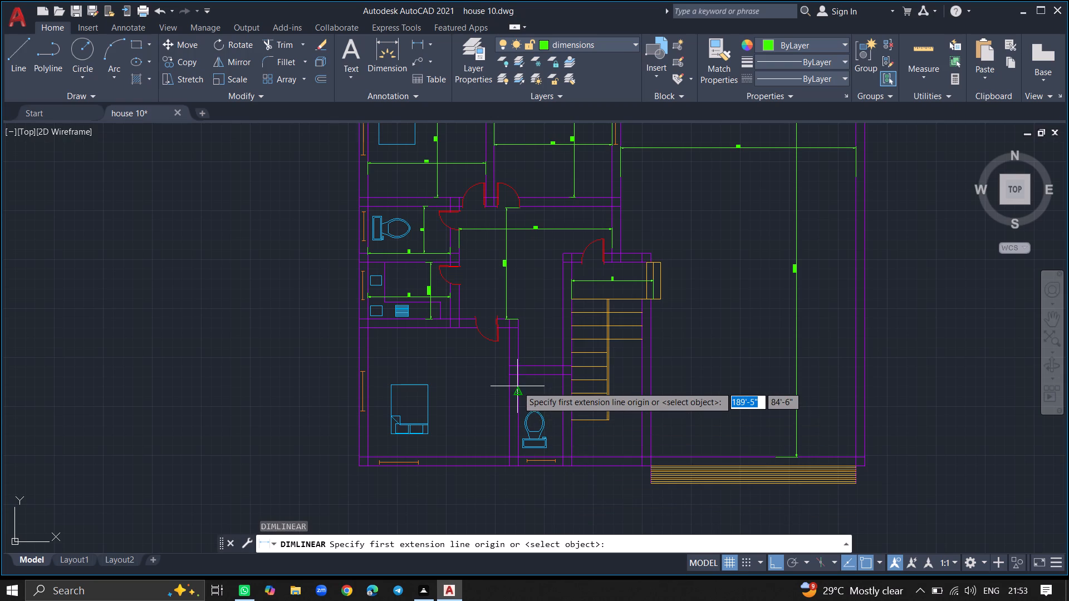
ctrl+scroll(517, 386, up, 5)
click(506, 386)
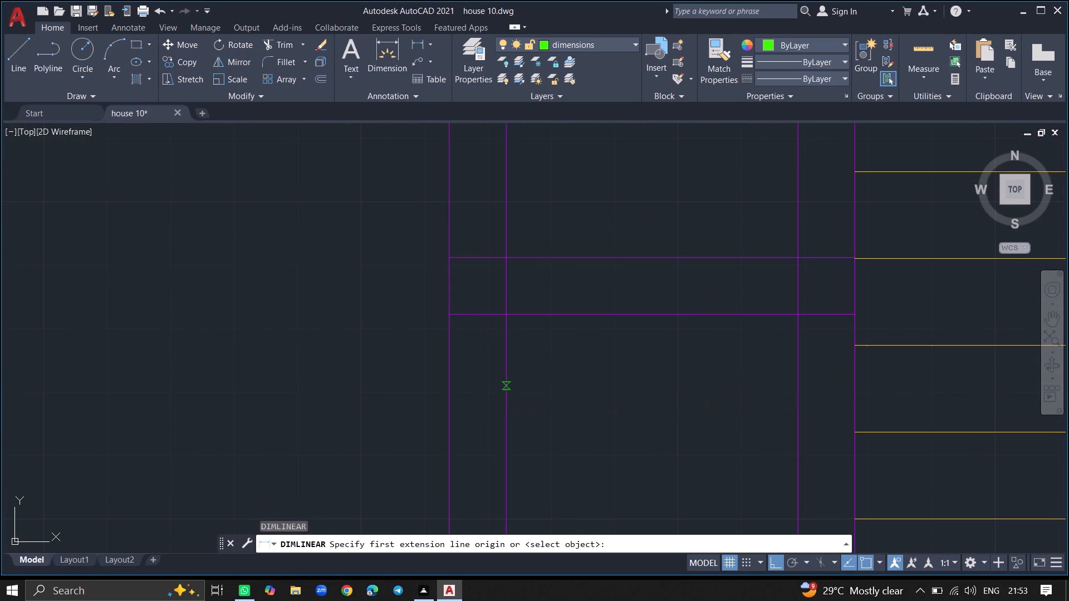
click(800, 389)
click(802, 412)
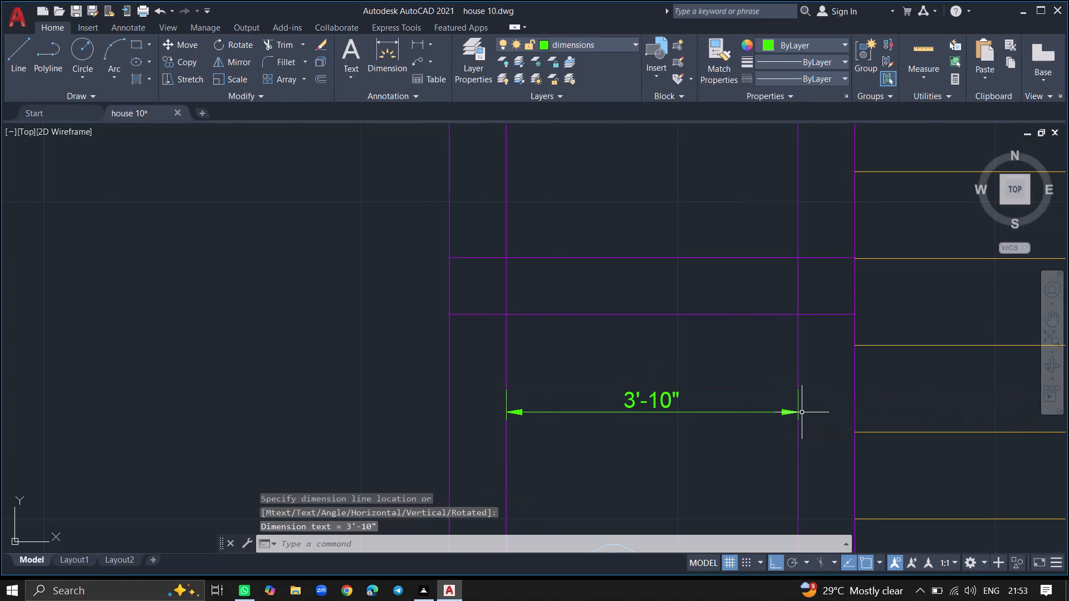
Add a vertical linear dimension in the southern toilet room, from its south wall to its north wall, east of the toilet.
ctrl+scroll(741, 450, down, 3)
ctrl+scroll(744, 501, down, 2)
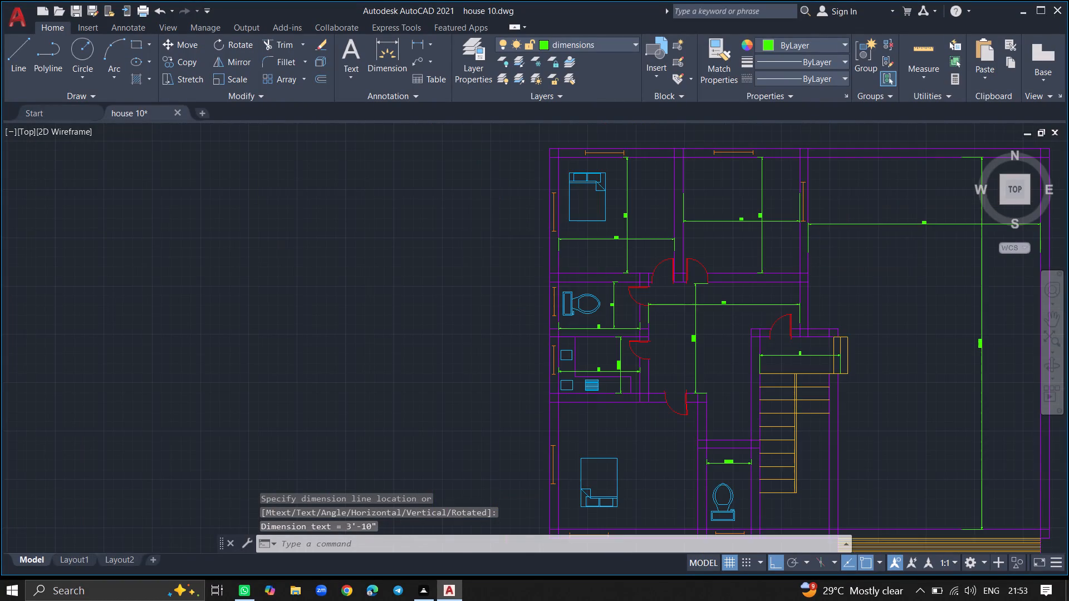
ctrl+scroll(740, 522, up, 6)
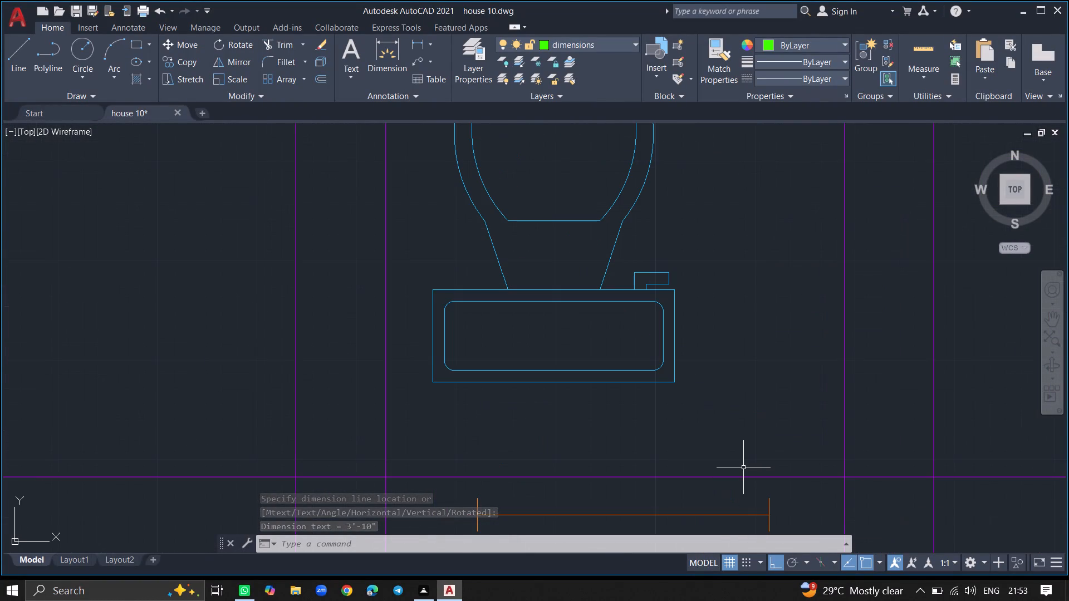
text(dimlin)
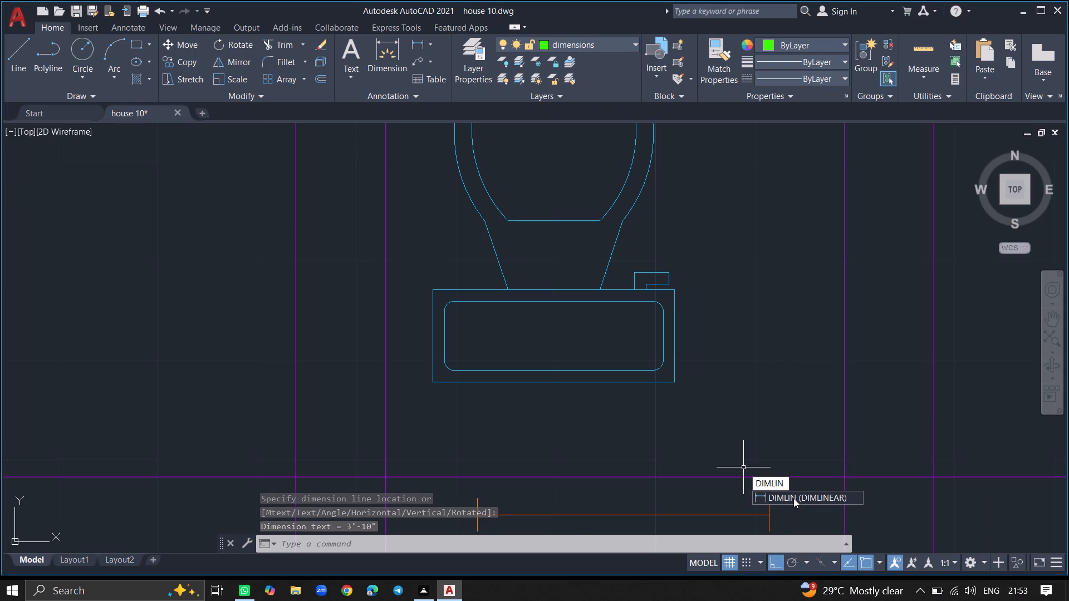
click(793, 498)
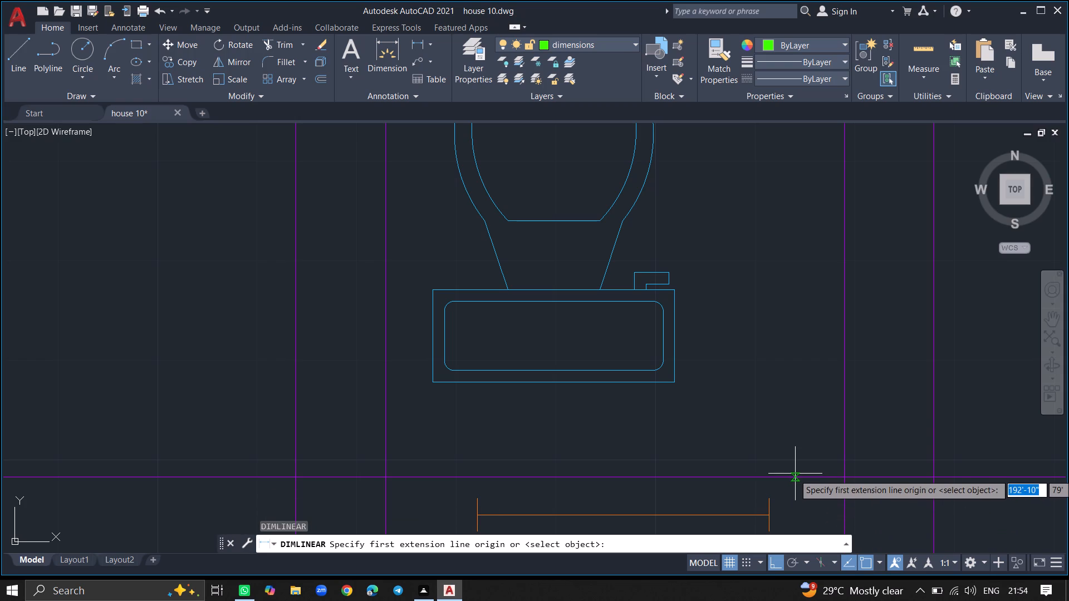
click(795, 477)
ctrl+scroll(814, 318, down, 2)
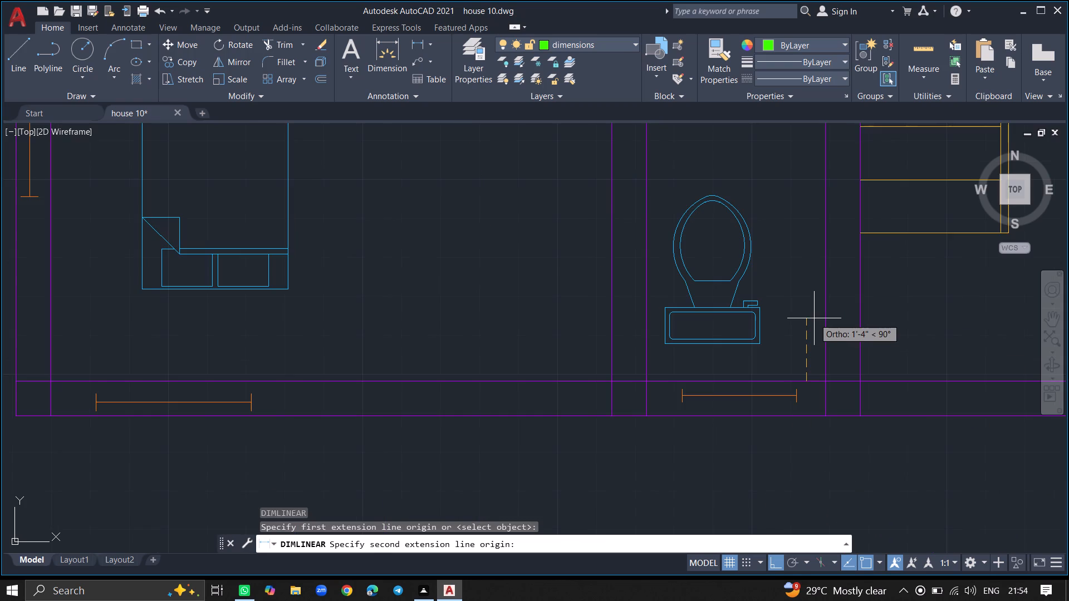
ctrl+scroll(811, 279, down, 2)
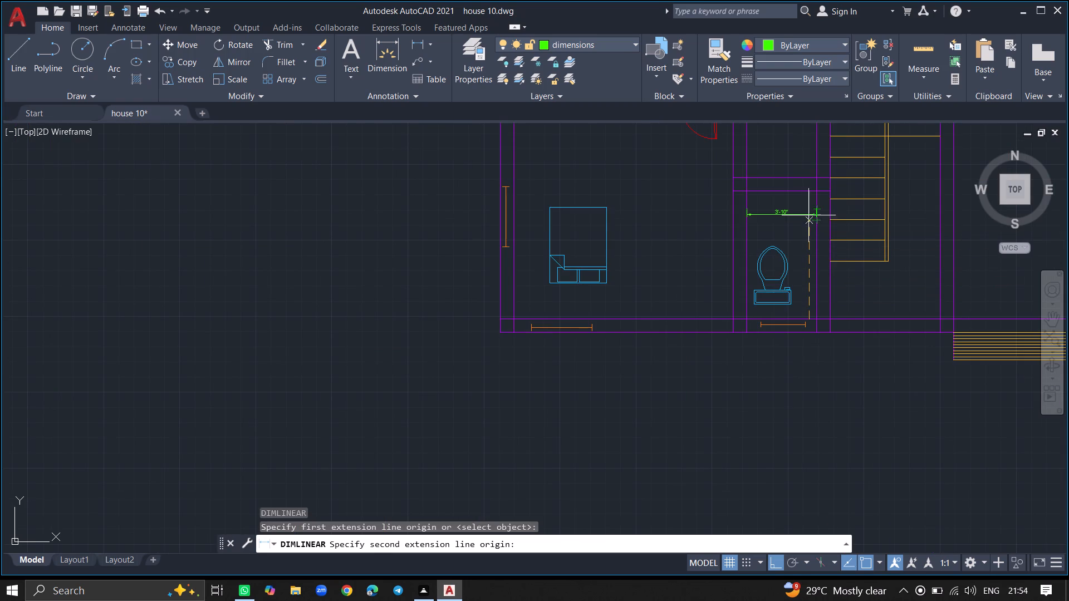
click(812, 193)
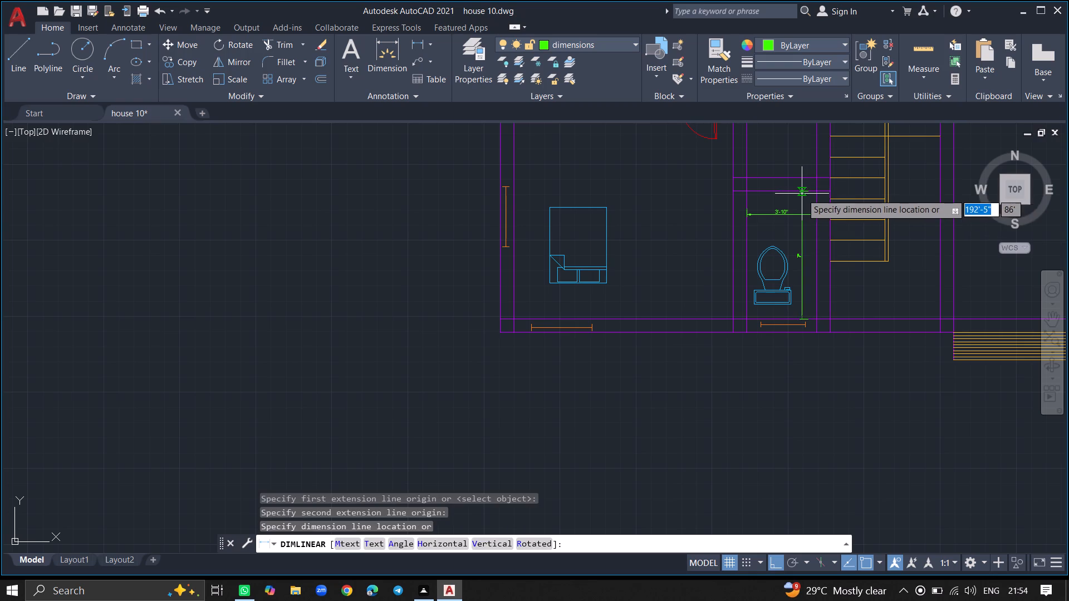
click(801, 194)
Add a horizontal linear dimension across the southern bedroom, from the west window's north end to the east wall, placed north of the bed.
ctrl+scroll(685, 181, down, 1)
text(dimlin)
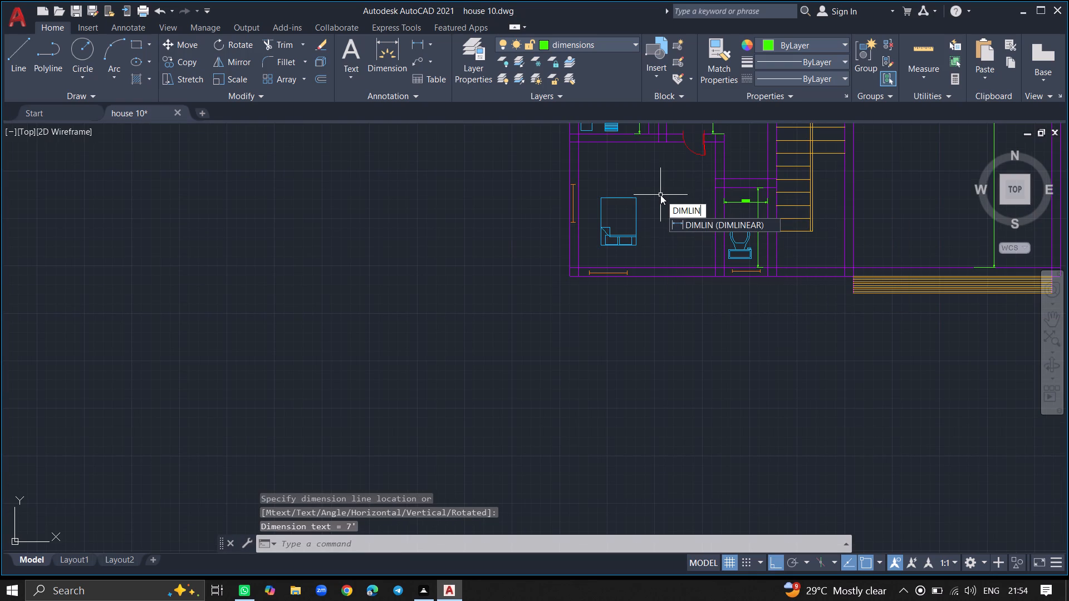
click(681, 220)
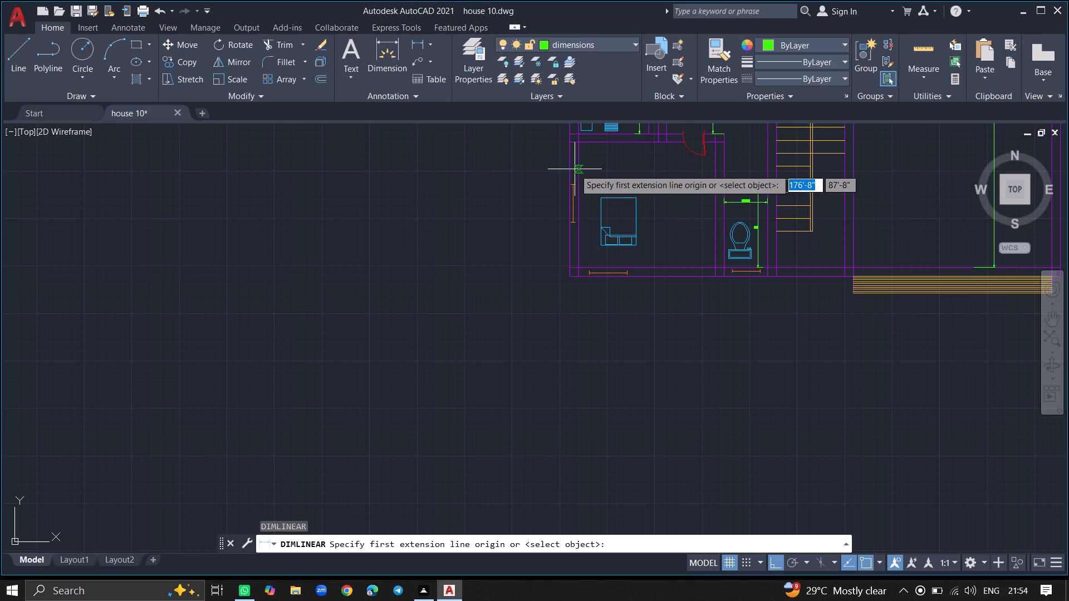
click(578, 178)
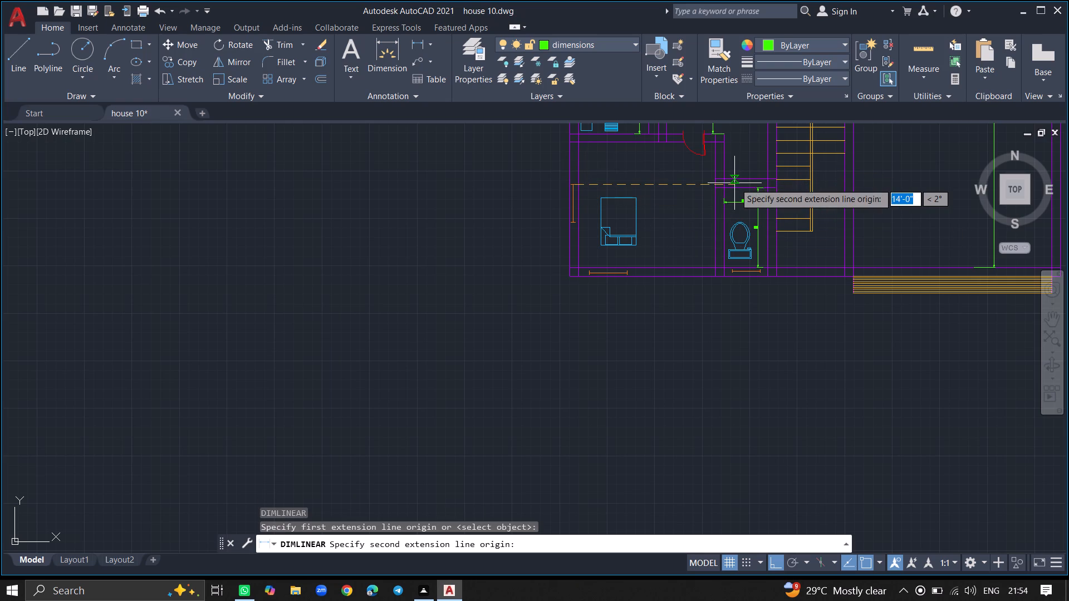
click(712, 183)
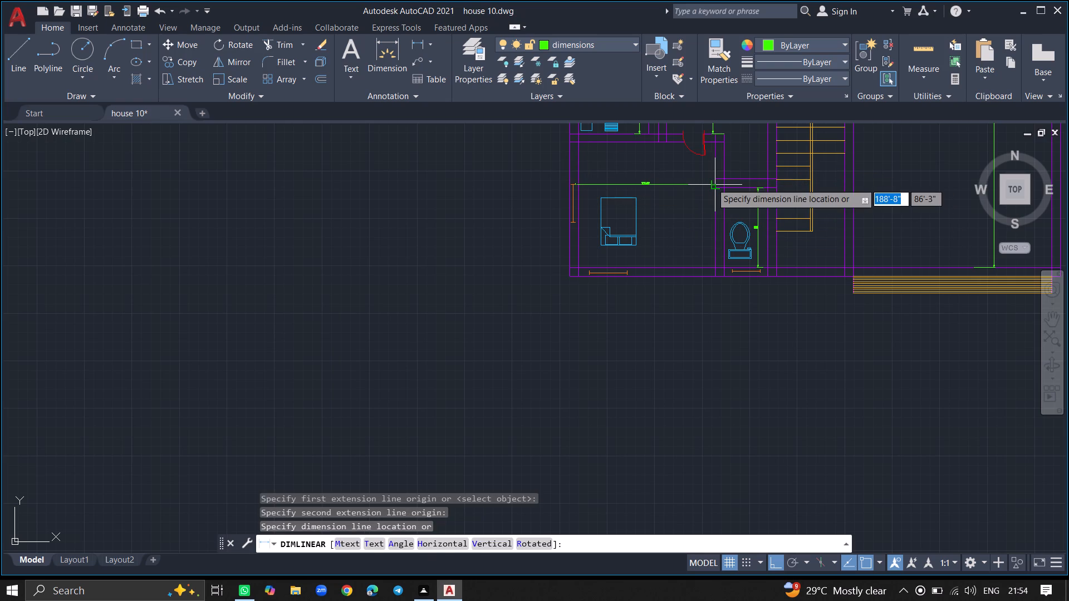
click(712, 169)
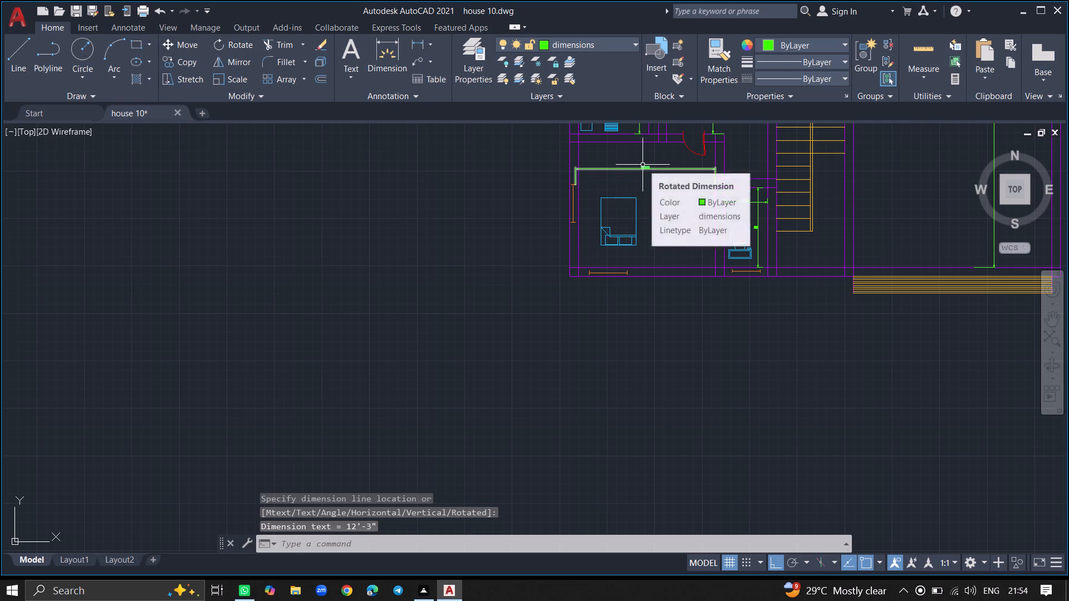
Add a vertical linear dimension in the southern bedroom, from its north wall to the south wall's inside face, east of the bed.
ctrl+scroll(614, 176, up, 2)
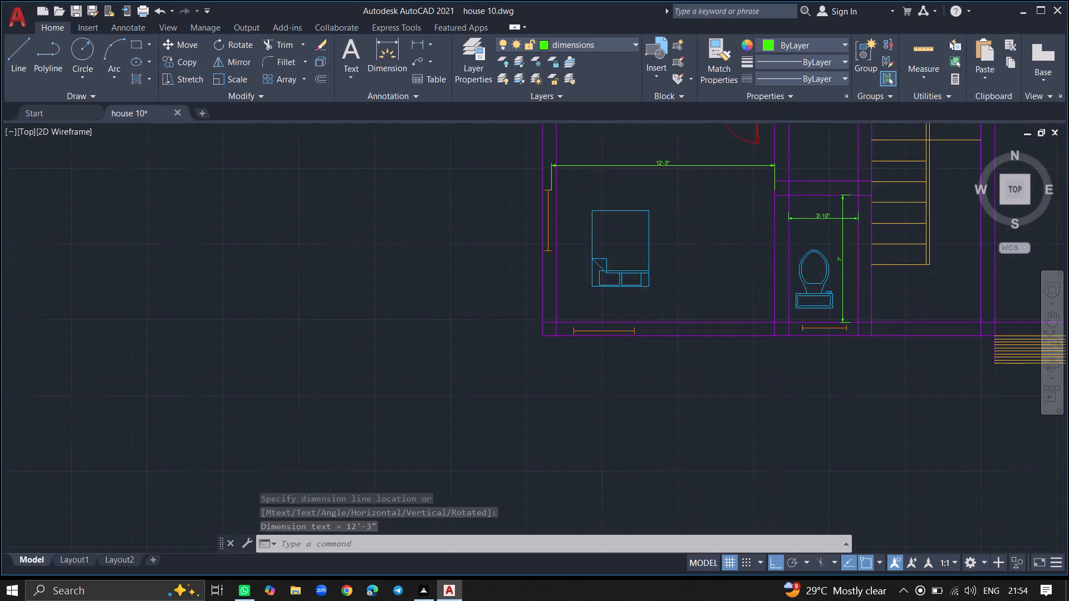
ctrl+scroll(625, 152, down, 1)
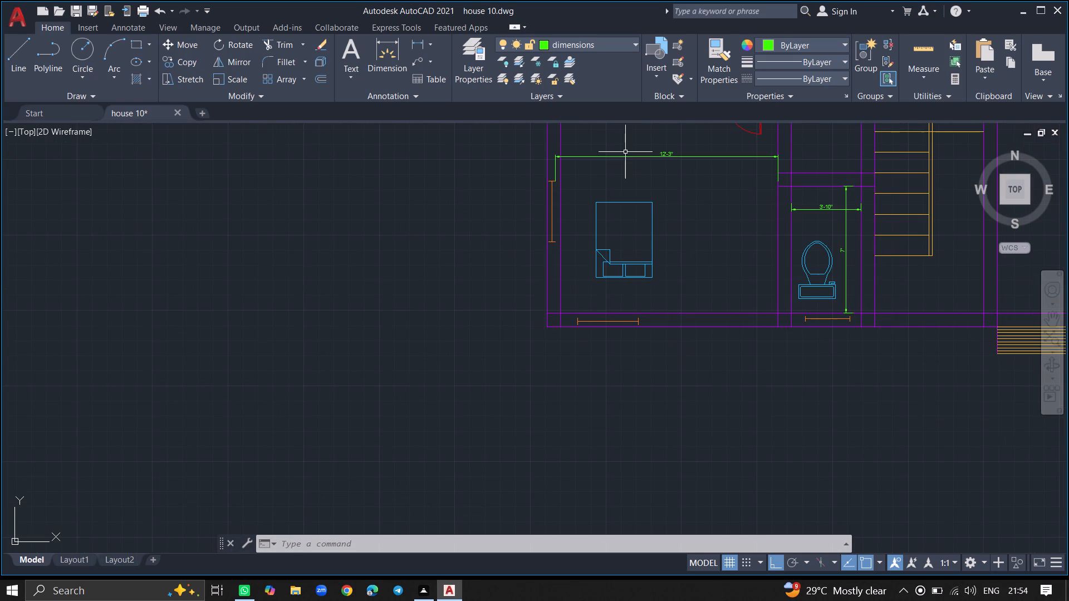
ctrl+scroll(625, 152, down, 1)
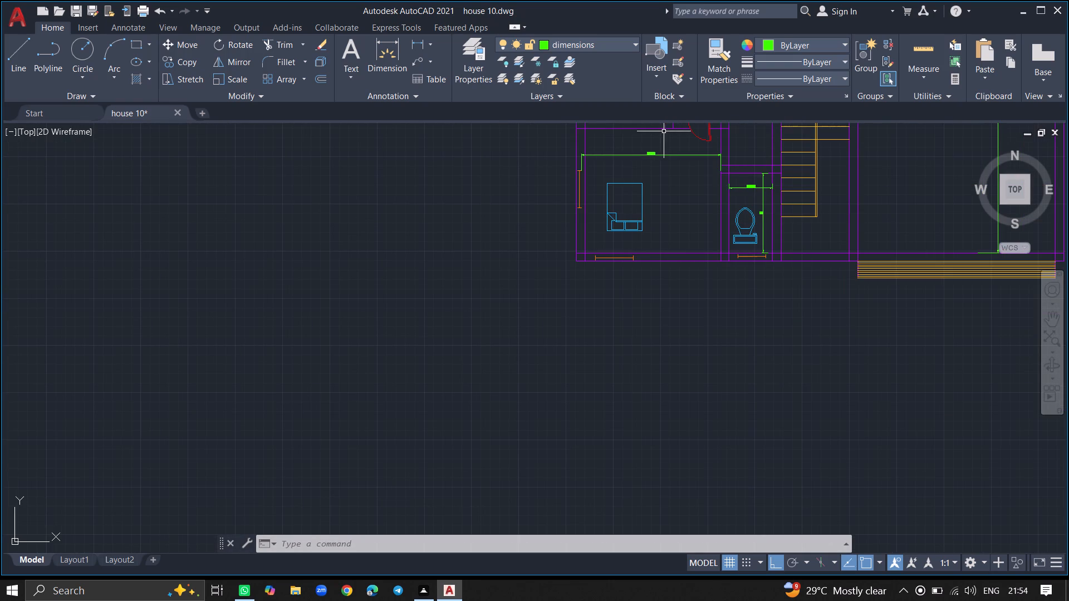
text(diml)
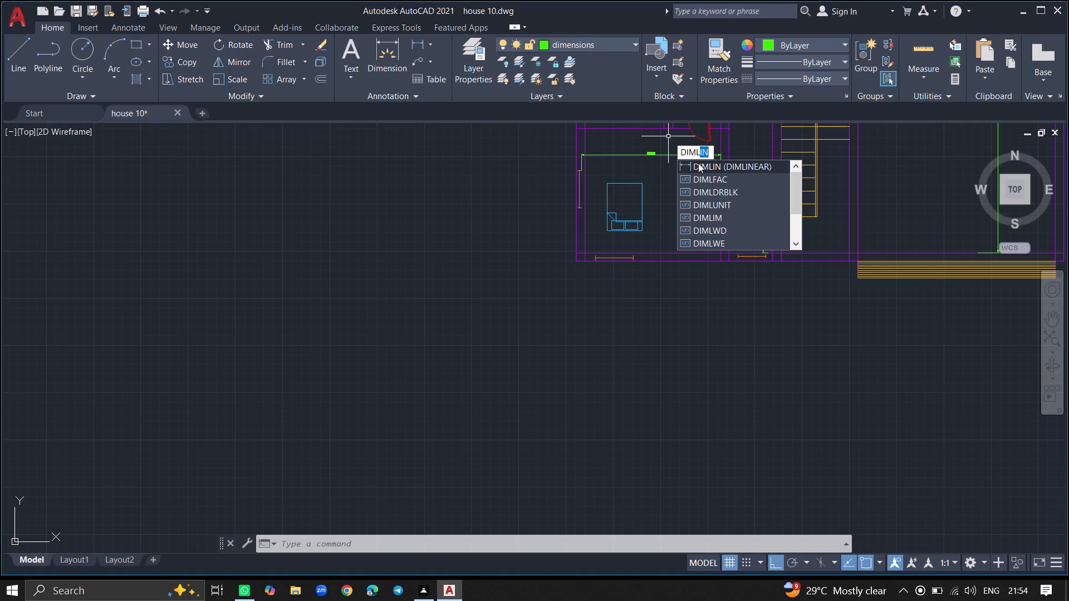
click(698, 164)
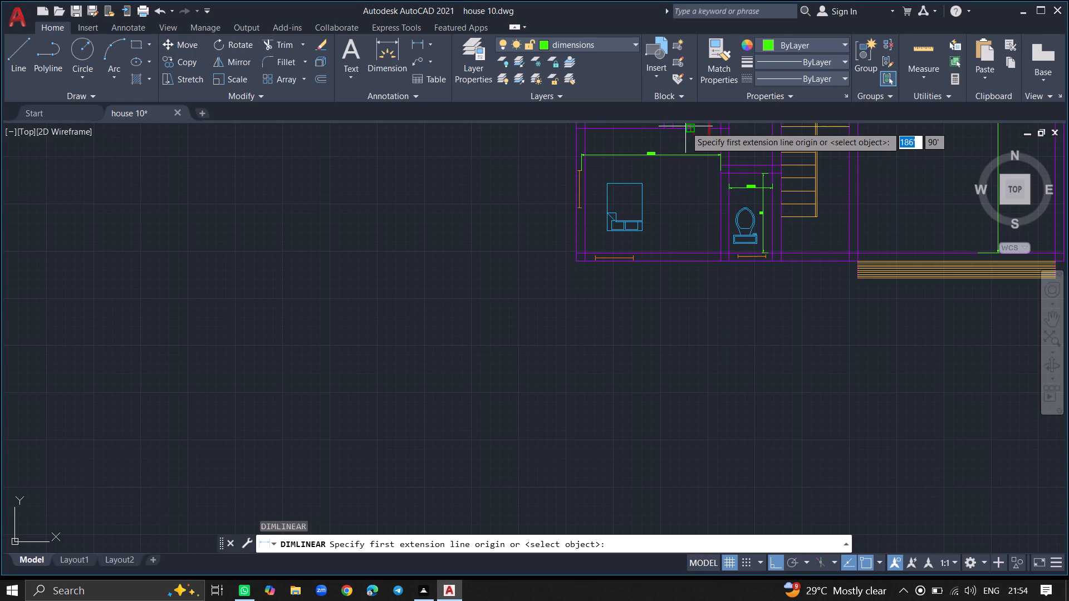
ctrl+scroll(684, 127, down, 1)
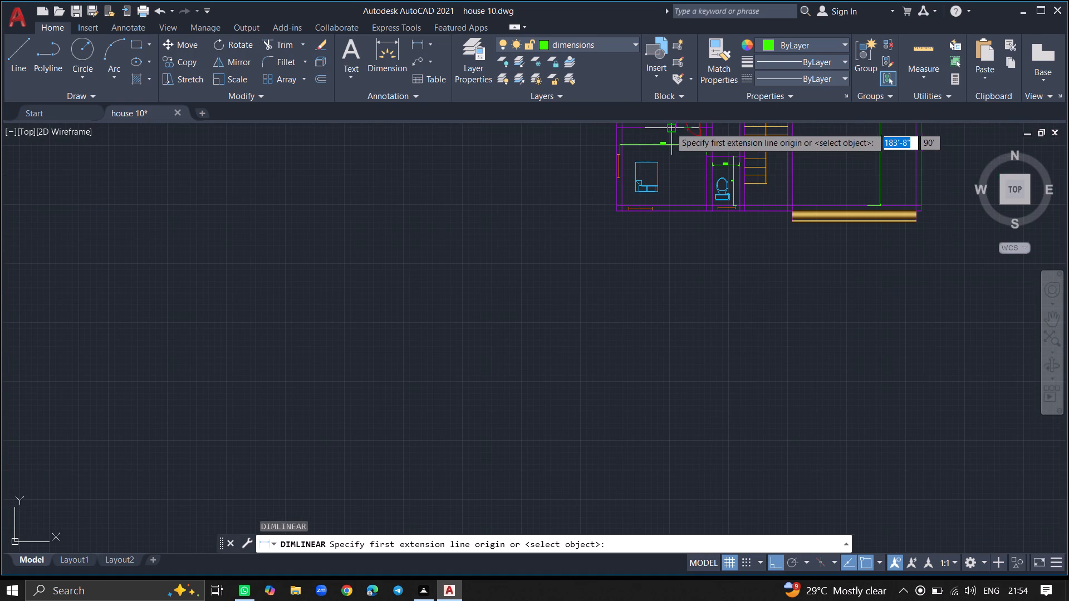
click(667, 127)
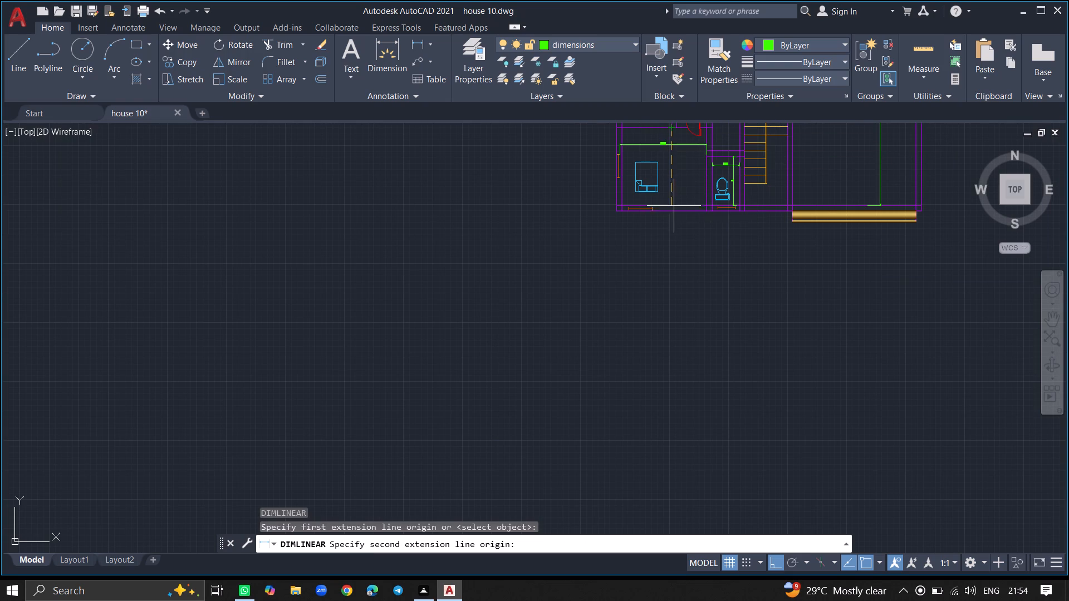
ctrl+scroll(675, 205, up, 2)
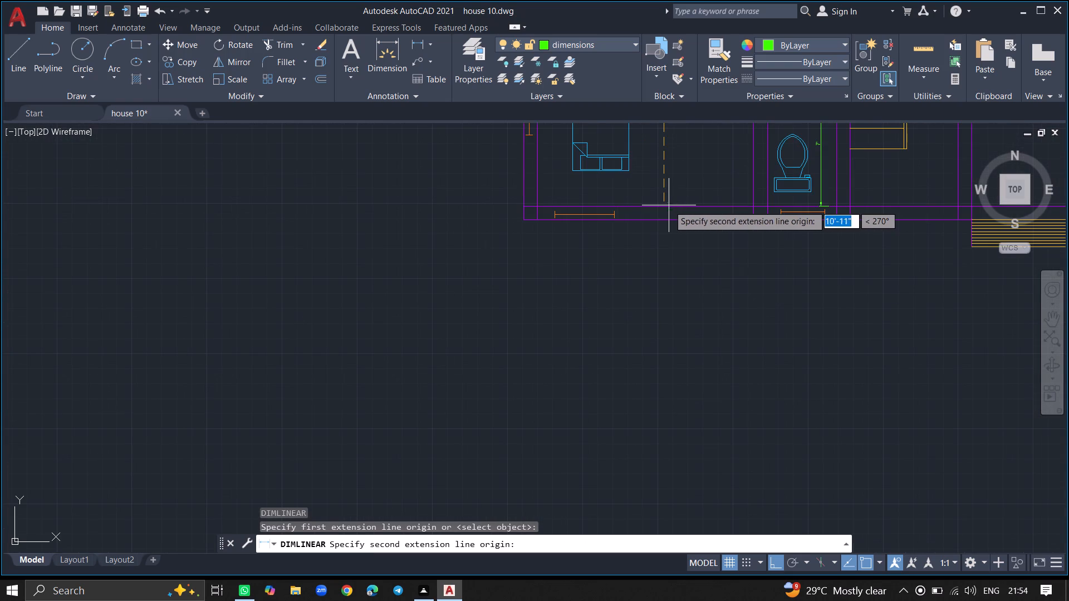
click(665, 205)
click(680, 205)
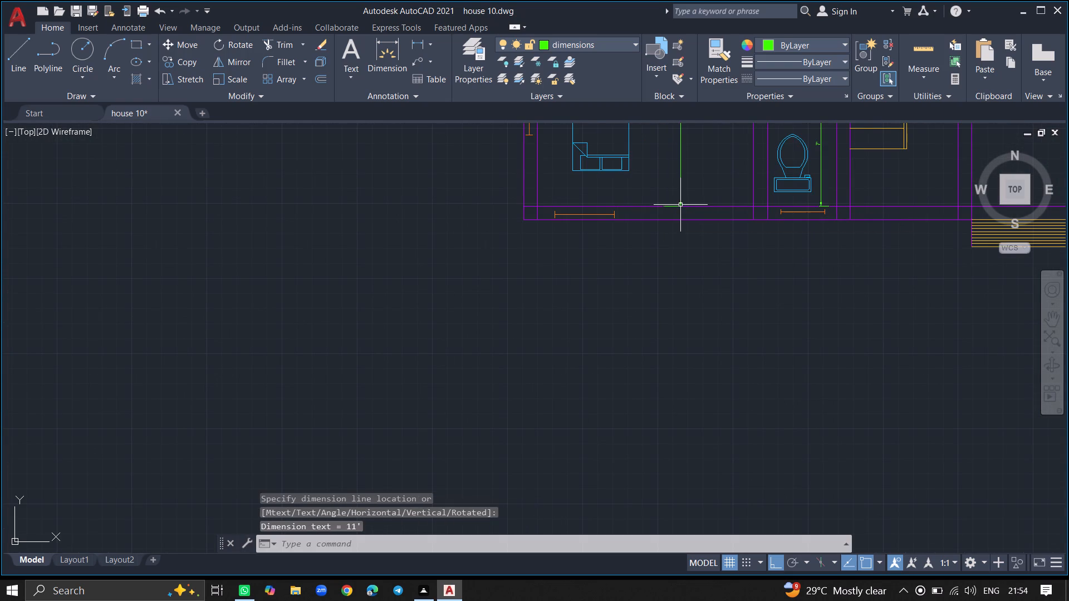
Delete the vertical dimension in the large eastern room.
ctrl+scroll(712, 280, down, 2)
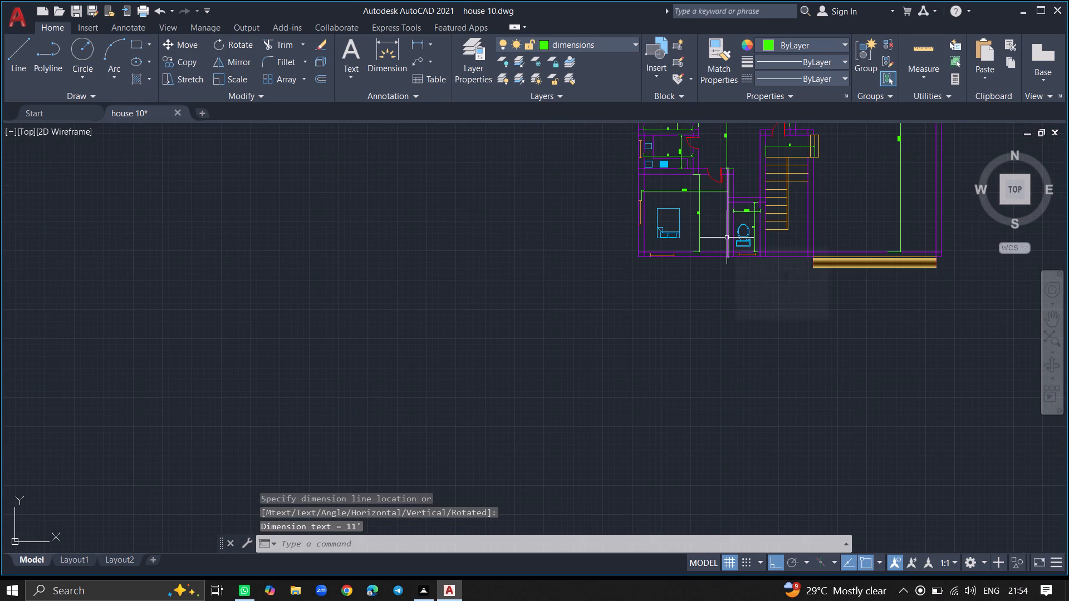
ctrl+scroll(709, 228, down, 4)
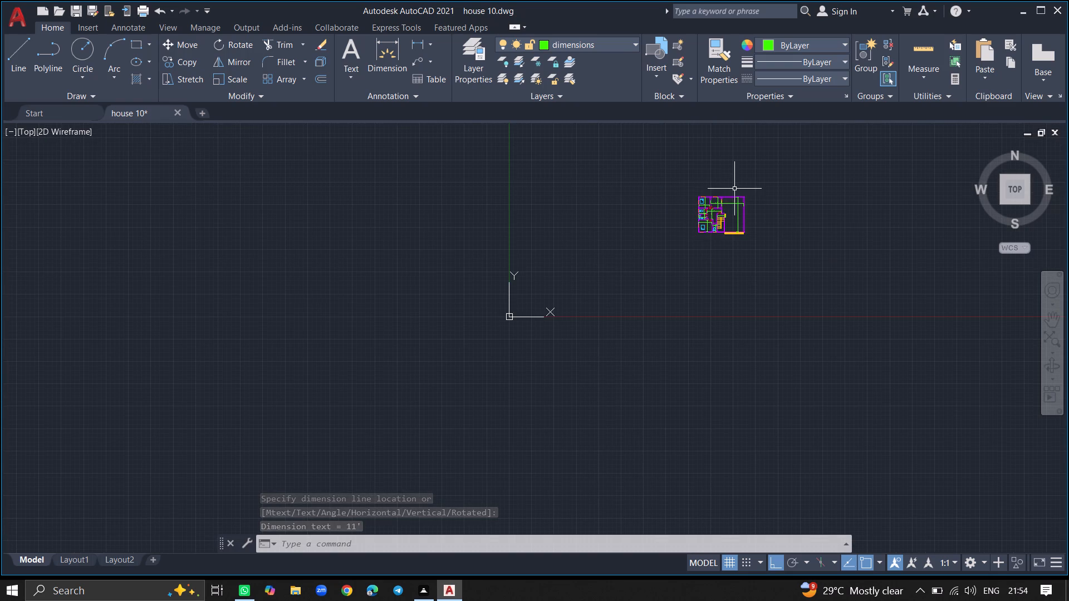
ctrl+scroll(734, 189, up, 5)
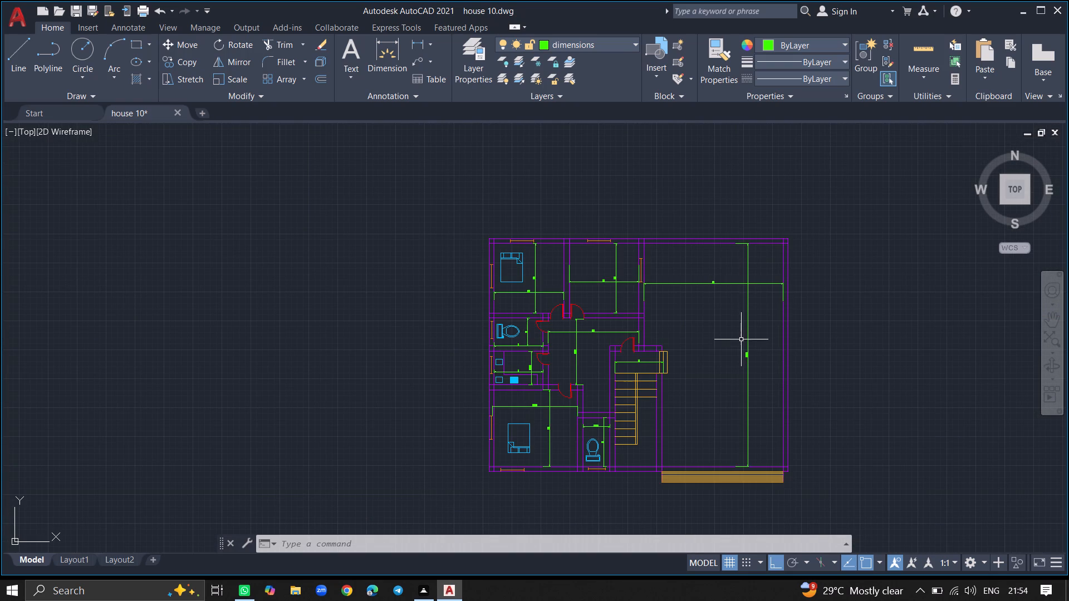
ctrl+scroll(733, 387, up, 3)
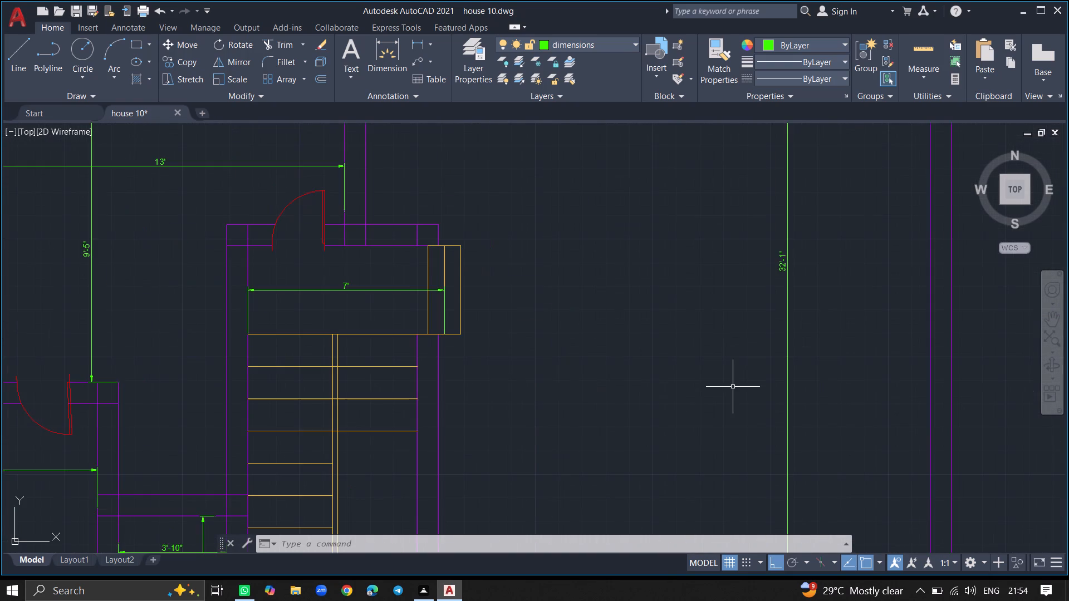
ctrl+scroll(733, 387, down, 5)
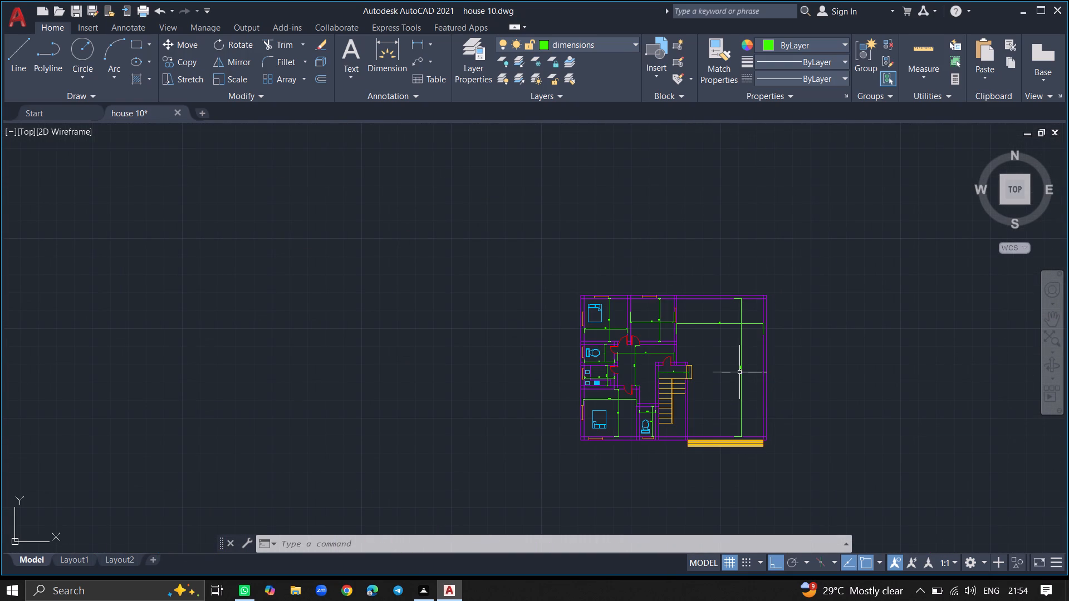
click(739, 372)
key(Delete)
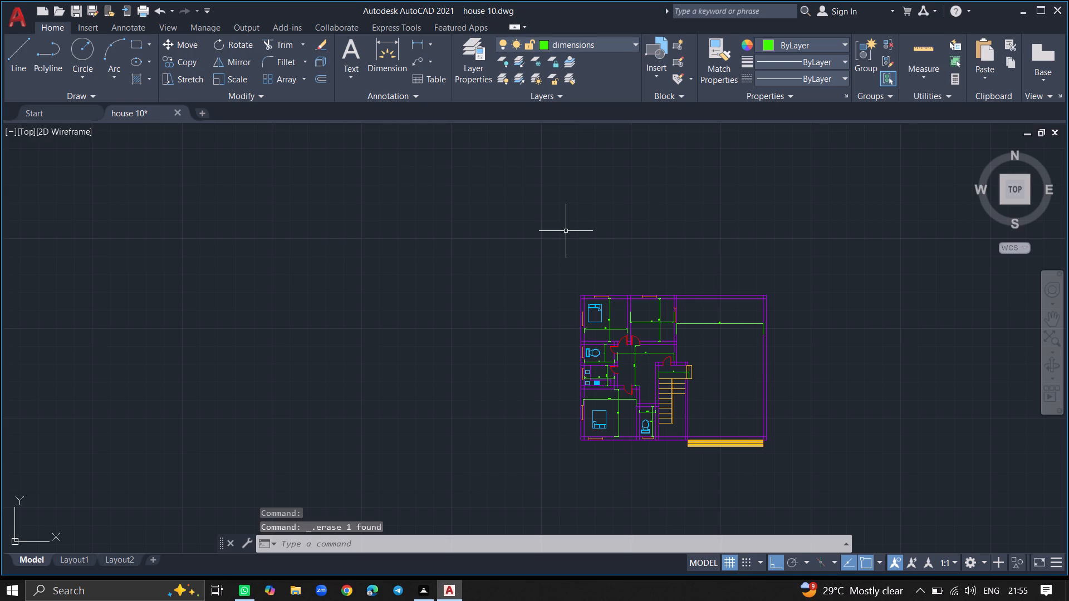
Make the cars layer the current layer.
double_click(484, 66)
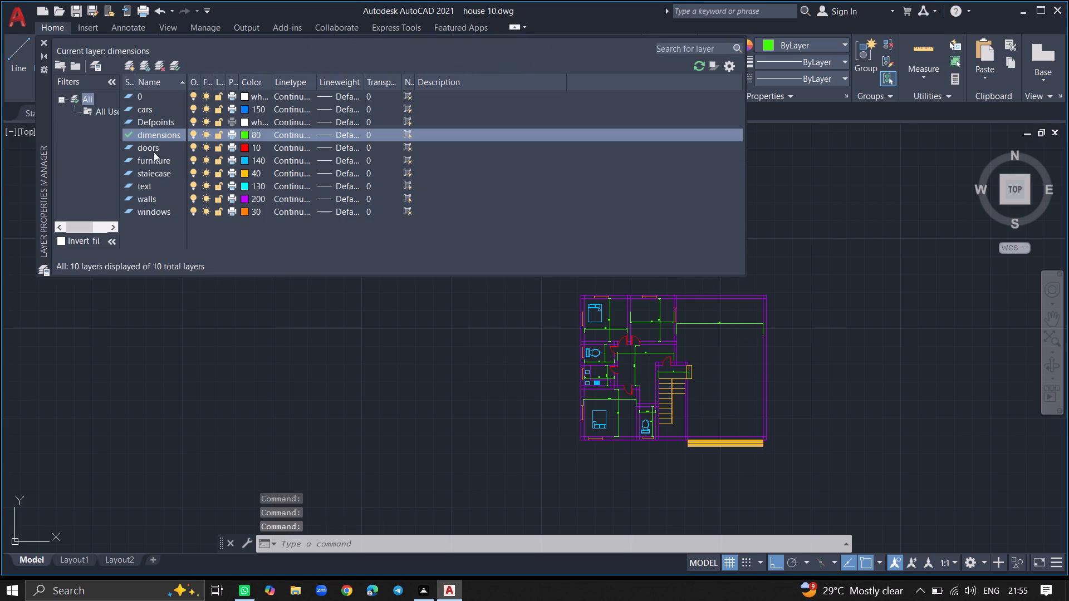
double_click(143, 109)
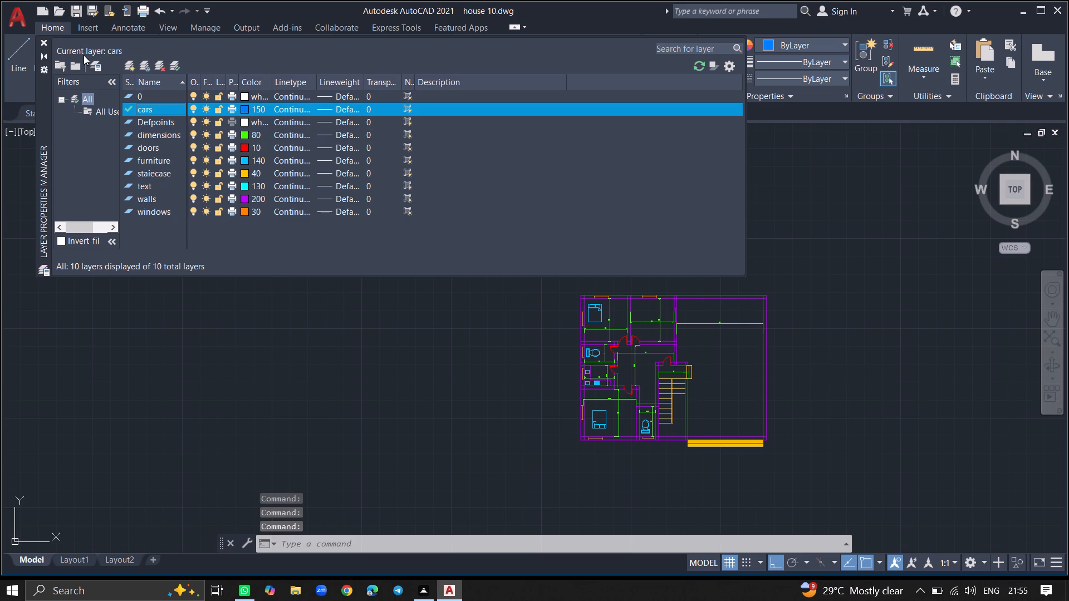
Insert the Vehicles - Imperial block from the tool palettes in the open area west of the house plan.
click(42, 39)
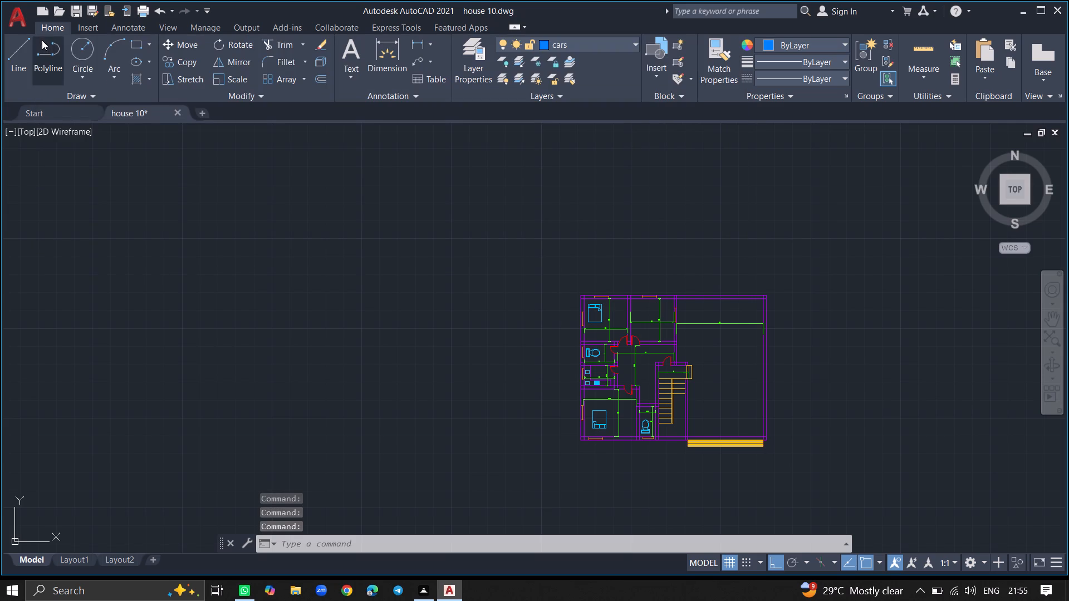
key(ctrl+3)
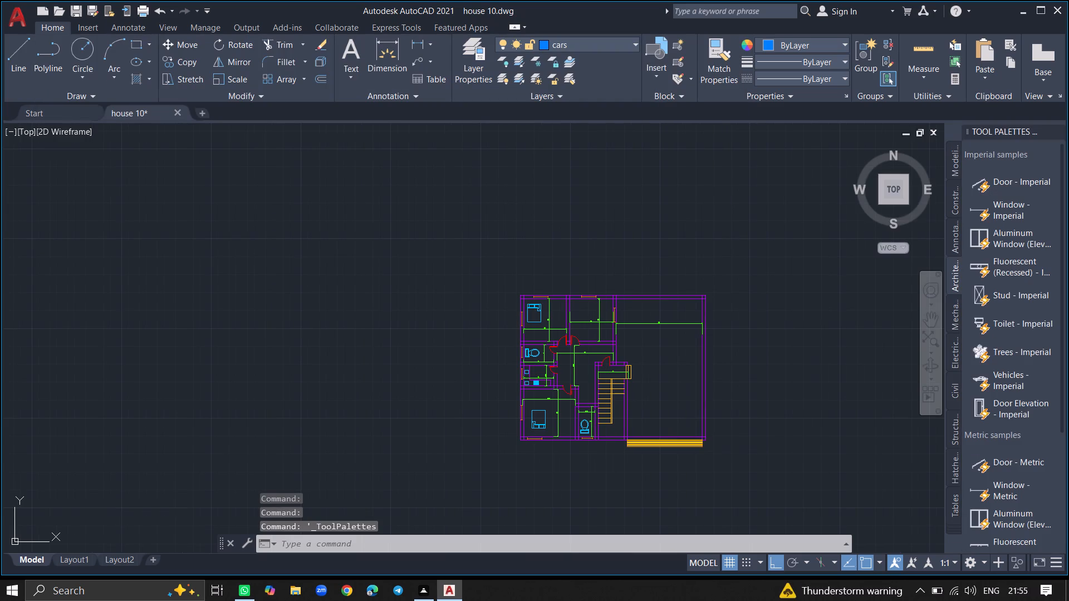
click(983, 375)
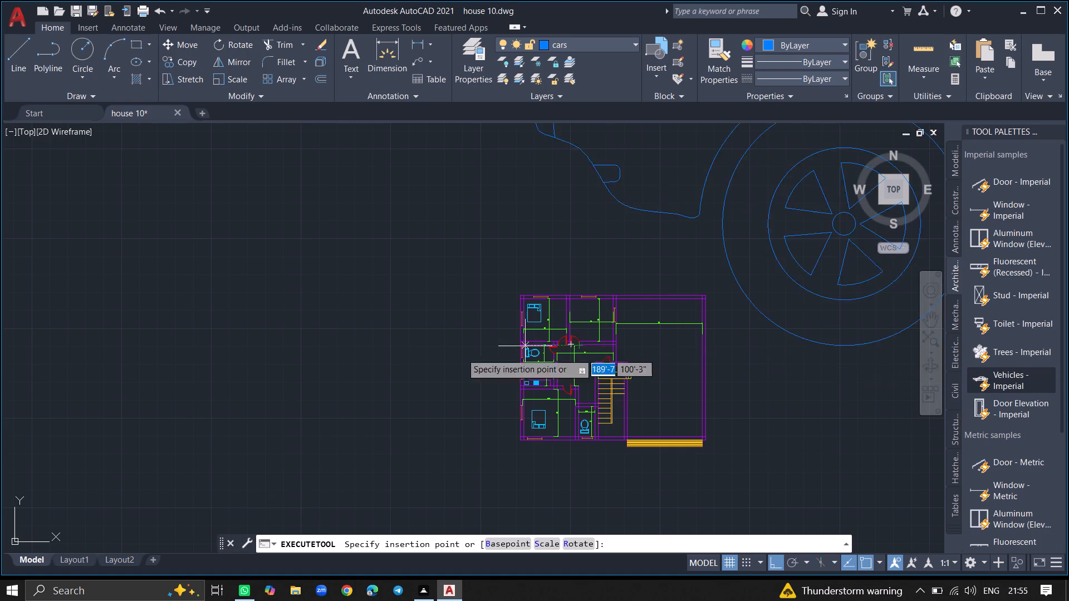
click(104, 445)
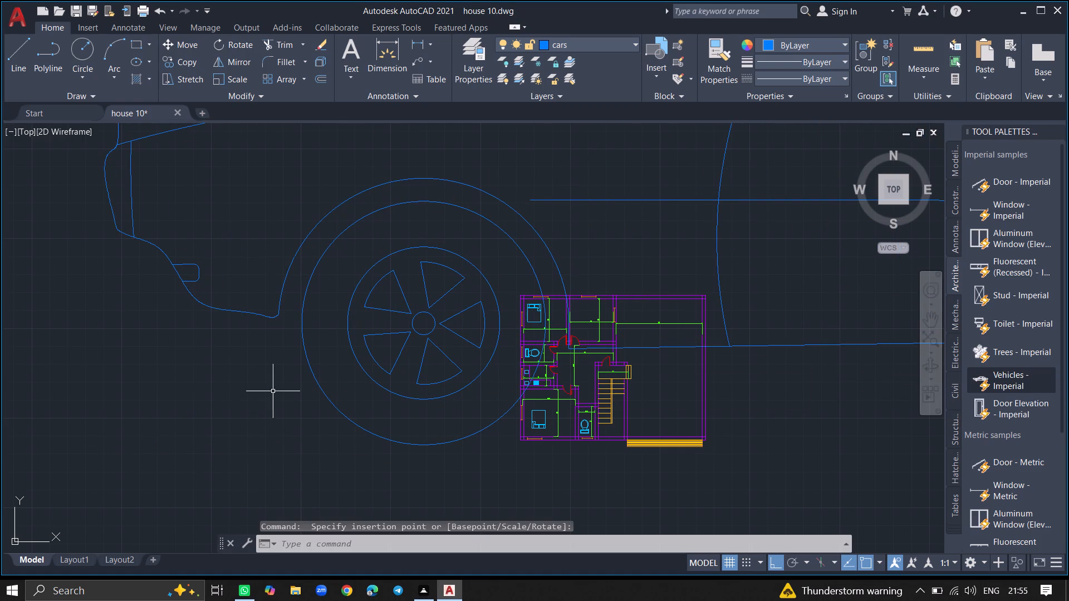
Switch the inserted vehicle block to its Sports Car (Top) view.
click(311, 373)
ctrl+scroll(184, 419, down, 5)
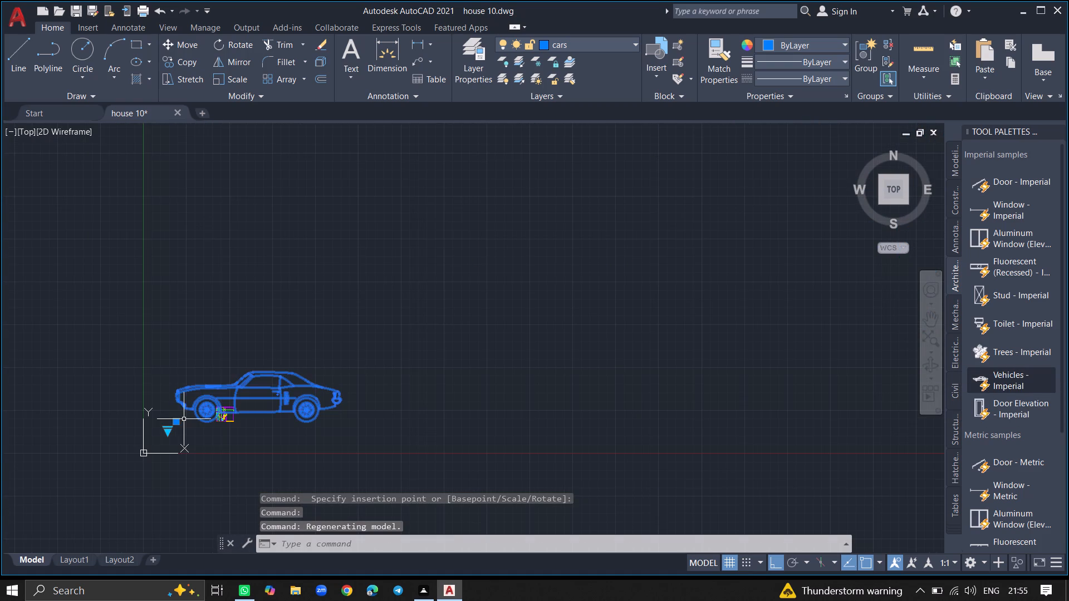
click(165, 430)
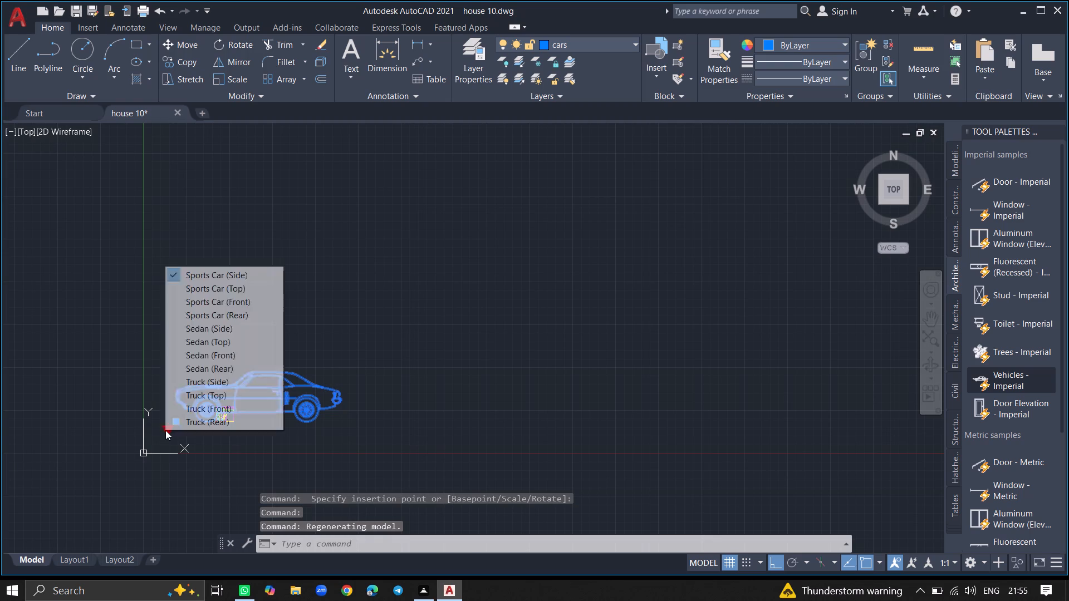
click(219, 294)
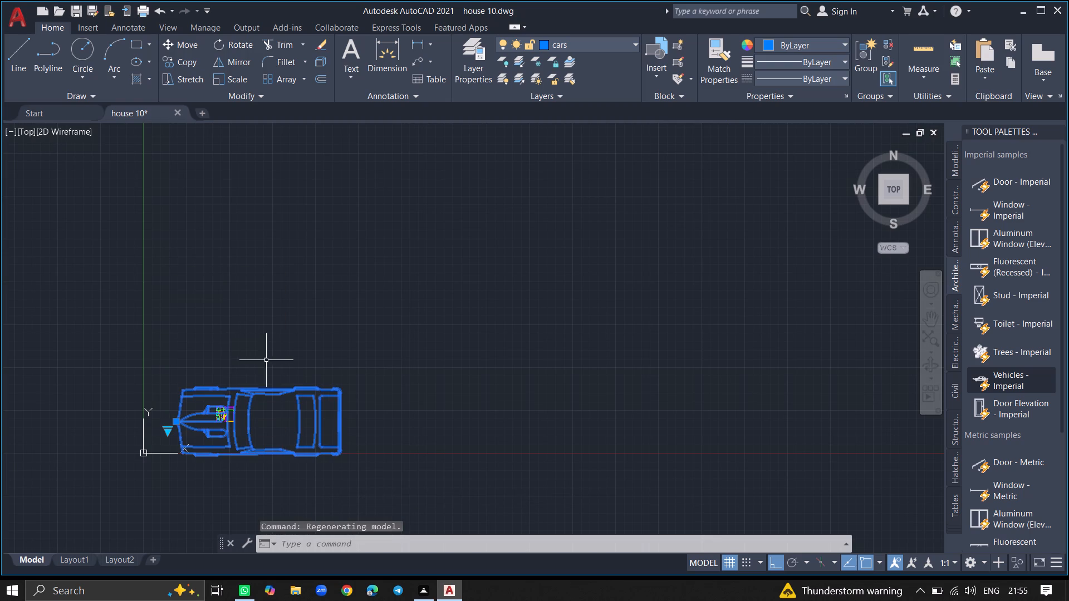
key(Escape)
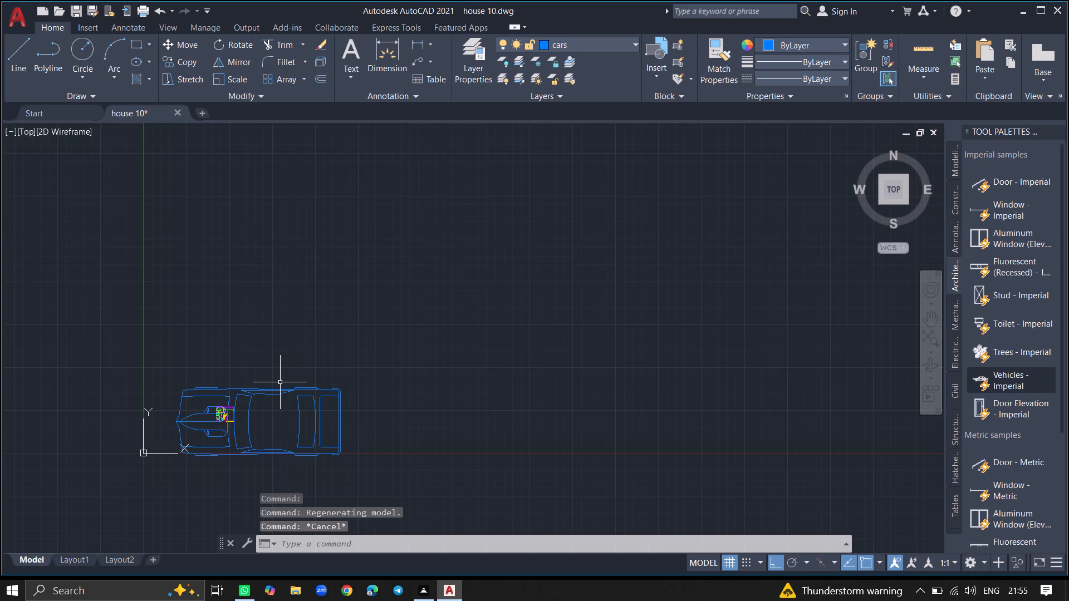
Scale the sports car down freehand from its north side until it is close to the house plan's size.
click(279, 390)
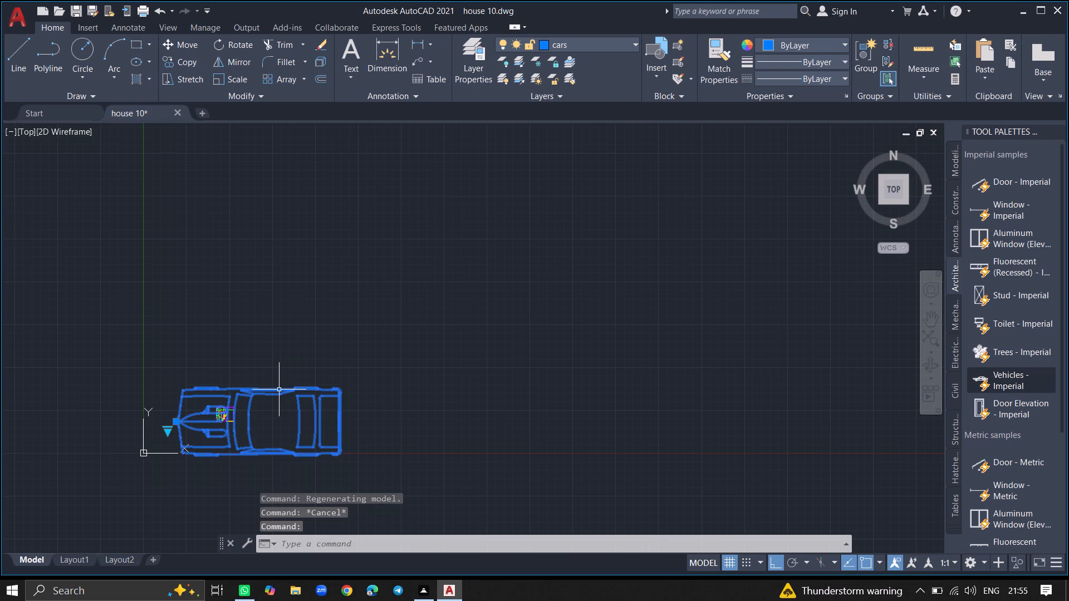
text(sc)
key(Return)
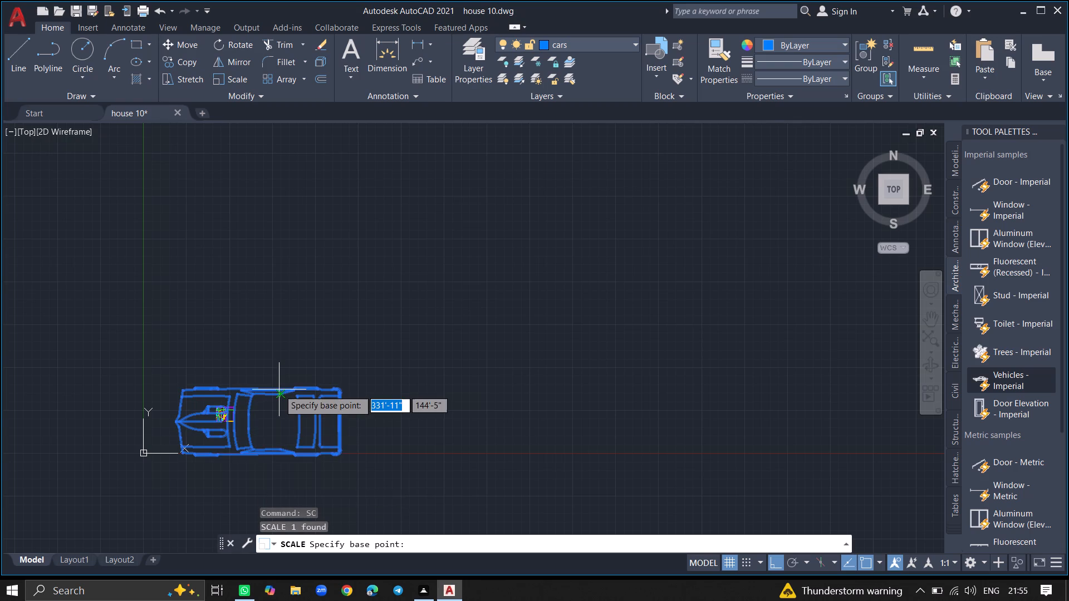
click(279, 388)
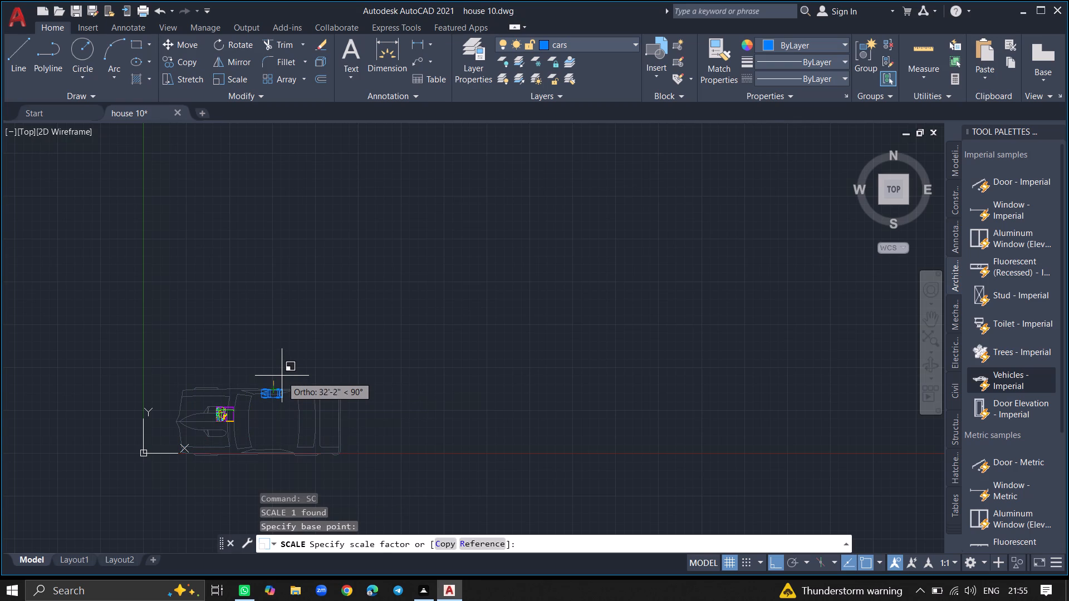
click(282, 376)
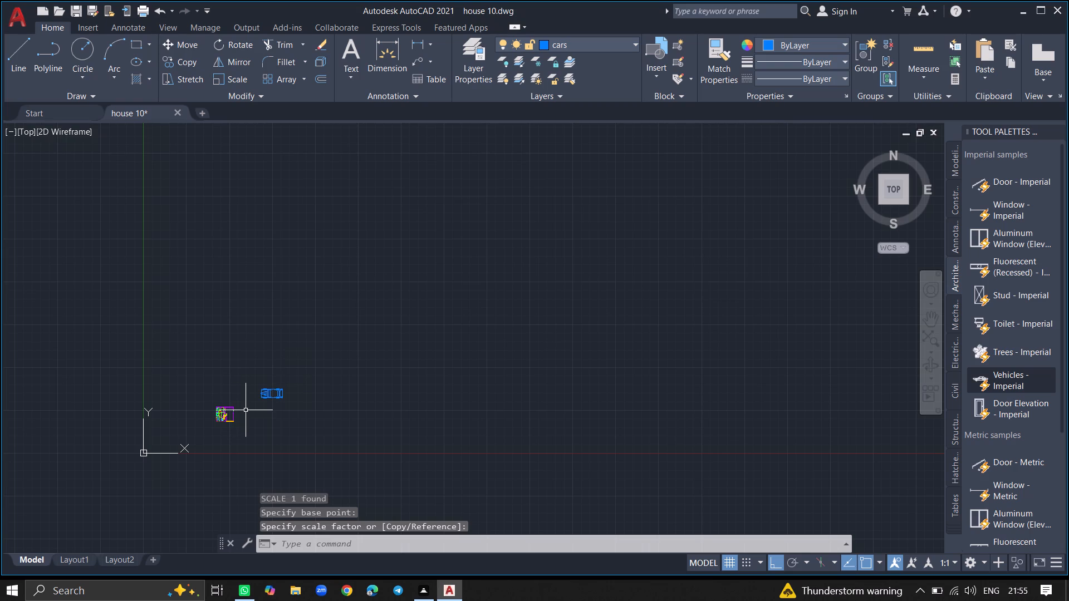
Rotate the sports car a quarter turn so that its nose points south.
ctrl+scroll(246, 410, up, 1)
click(278, 390)
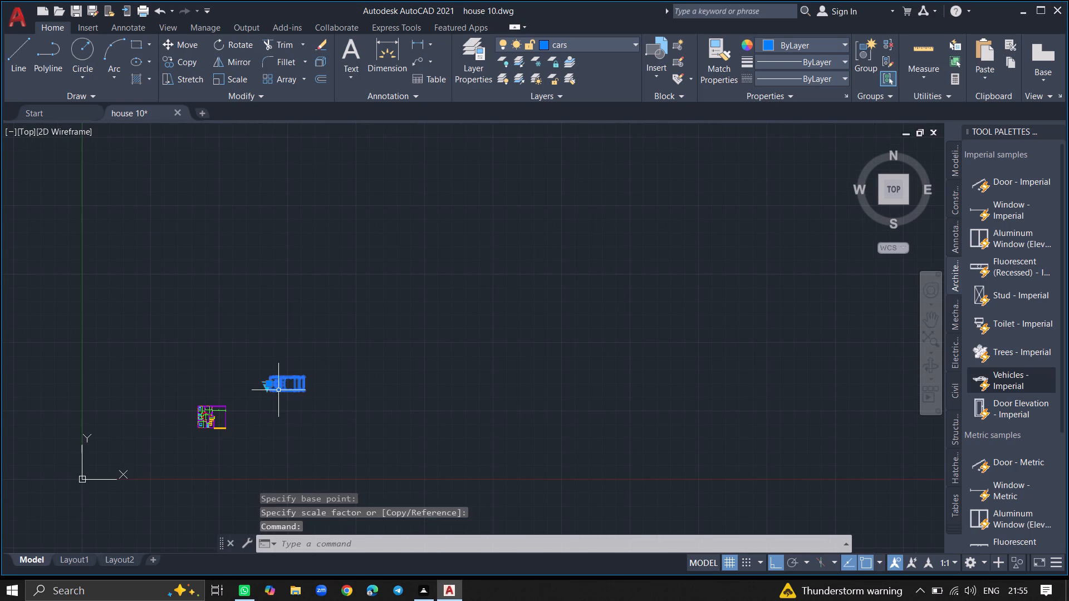
text(rotate)
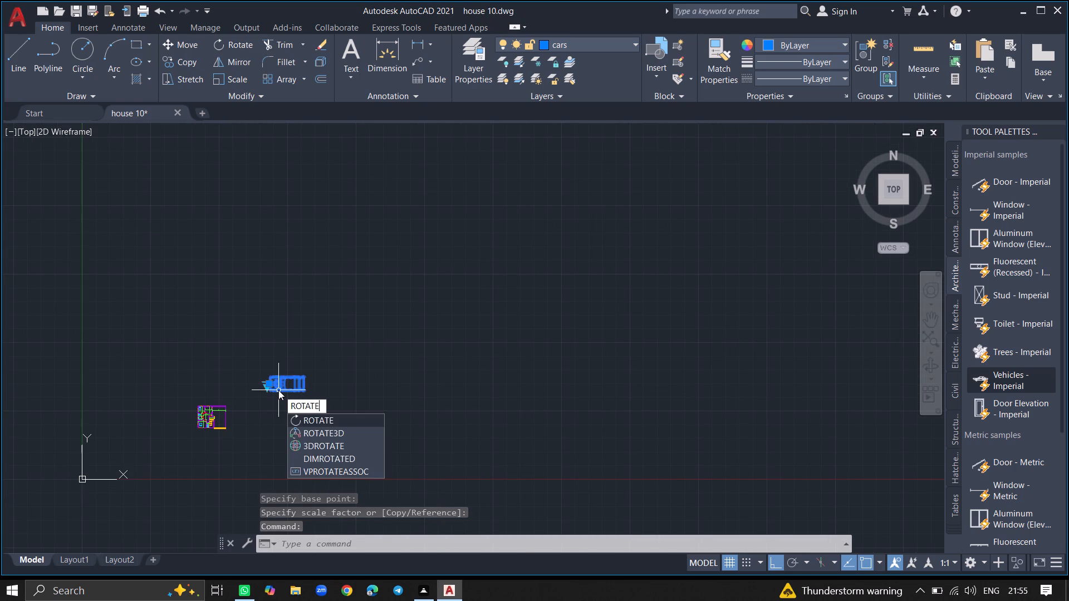
key(Return)
ctrl+scroll(278, 390, up, 3)
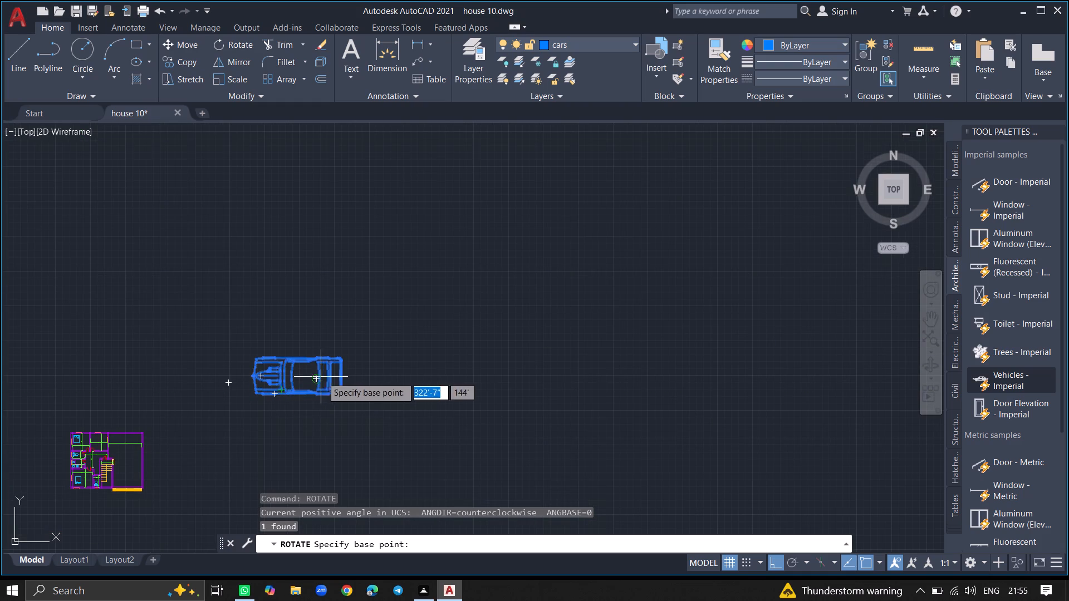
click(313, 373)
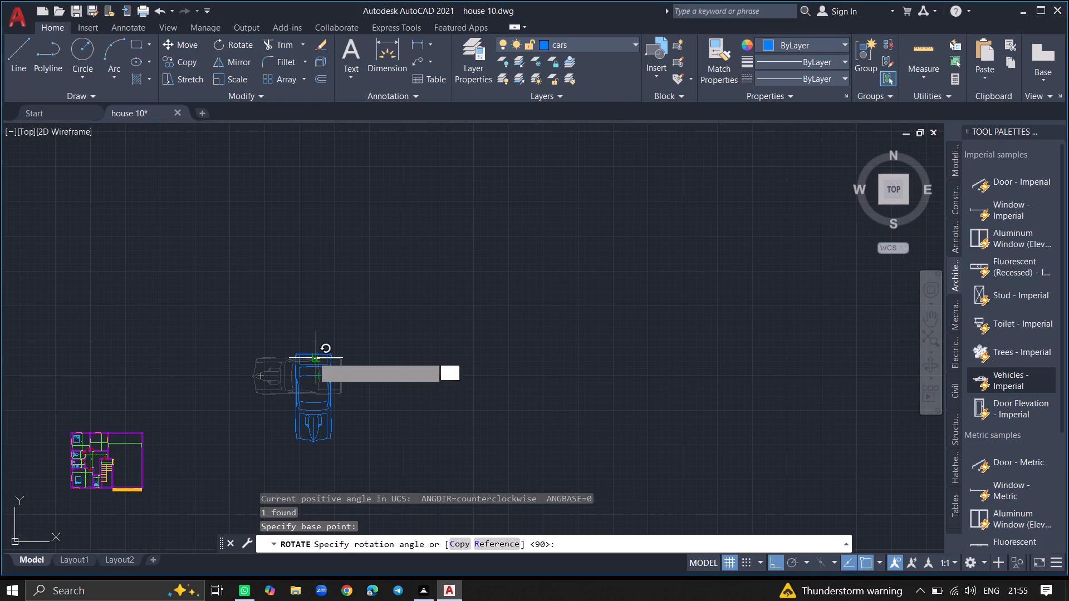
click(313, 356)
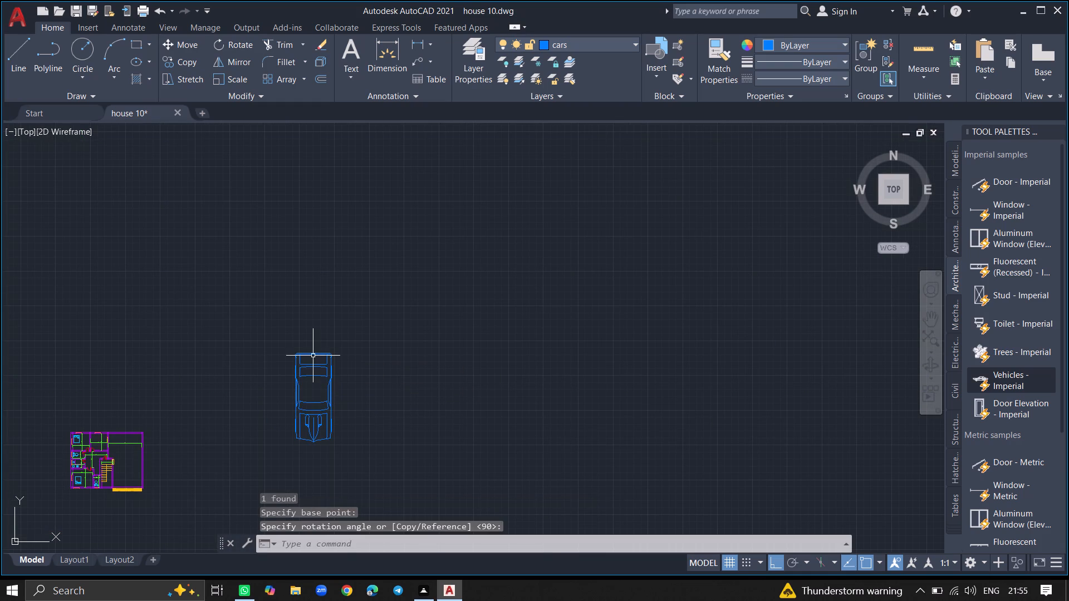
Move the sports car, with ortho off, onto the large eastern room, its rear near the north wall.
click(313, 356)
text(move)
key(Return)
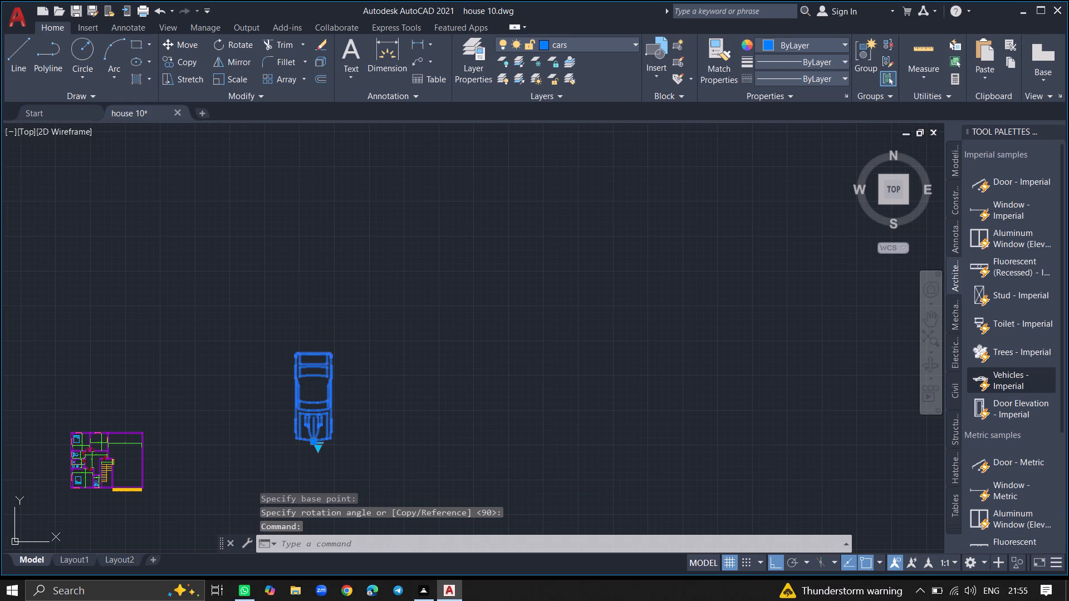
click(313, 356)
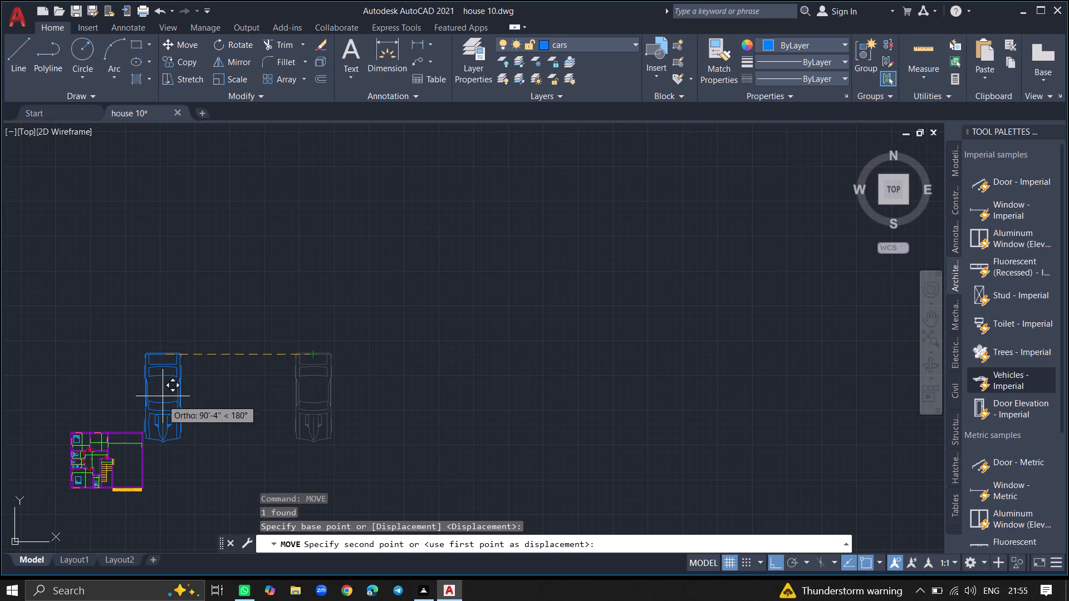
key(F8)
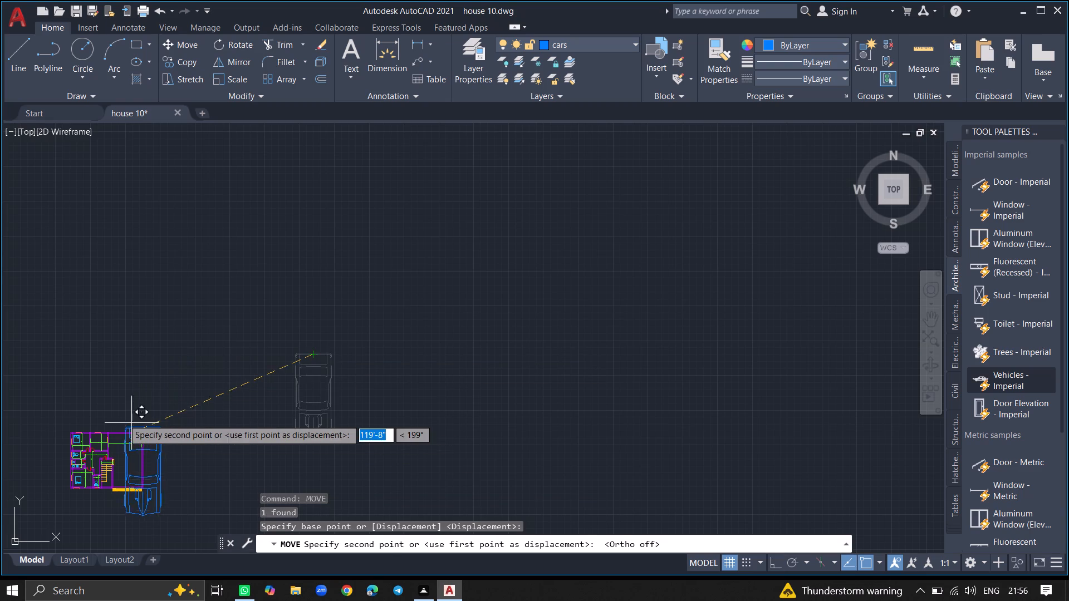
ctrl+scroll(120, 418, up, 3)
ctrl+scroll(138, 435, down, 2)
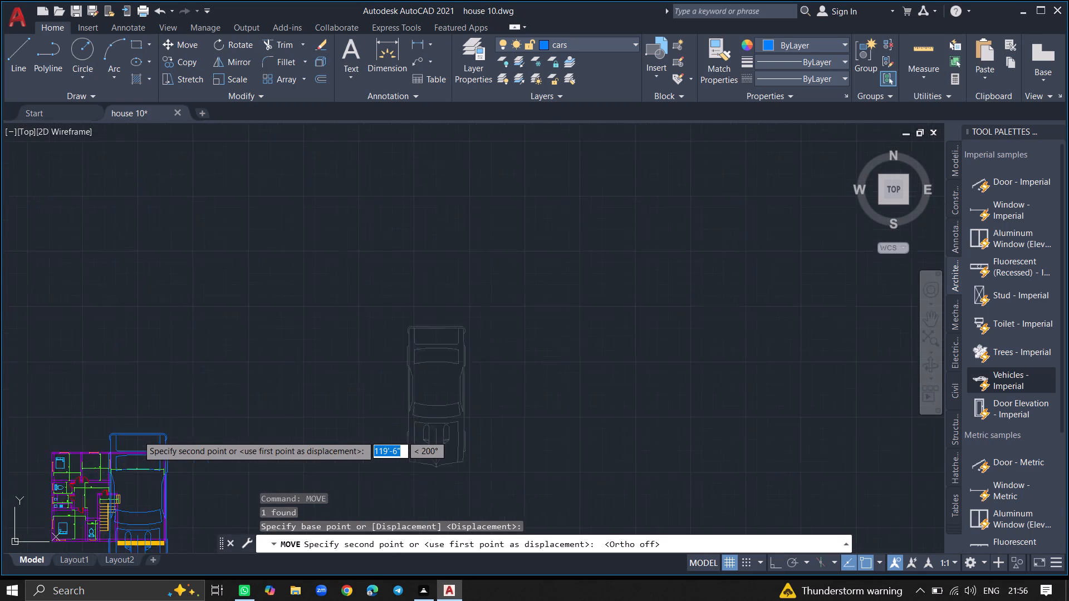
ctrl+scroll(138, 435, down, 1)
click(144, 454)
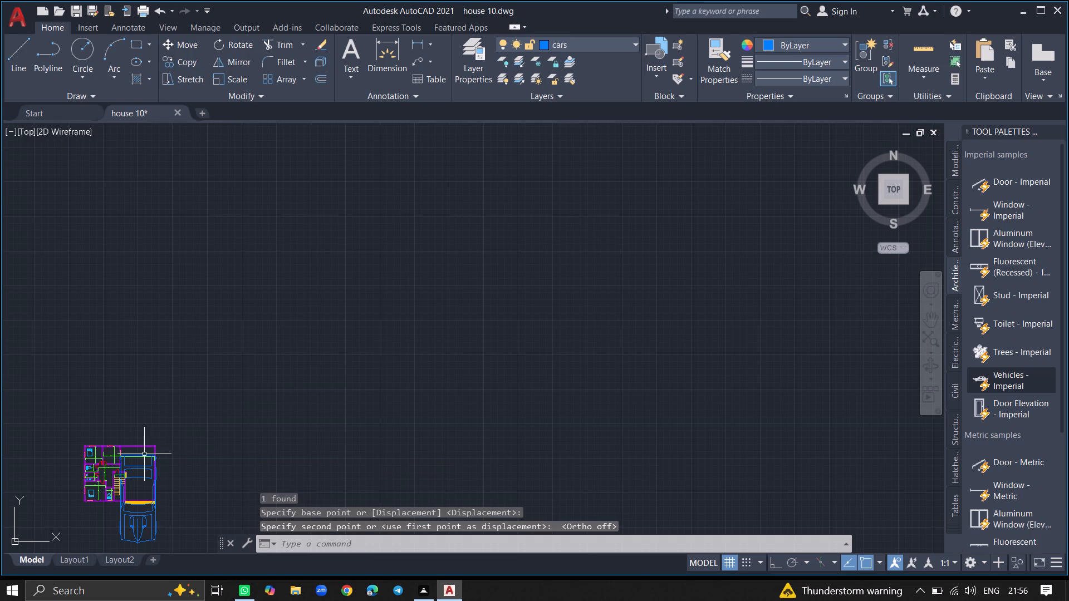
Scale the sports car down further freehand, from a point beside the stair landing, so it fits inside the large eastern room.
ctrl+scroll(107, 482, up, 7)
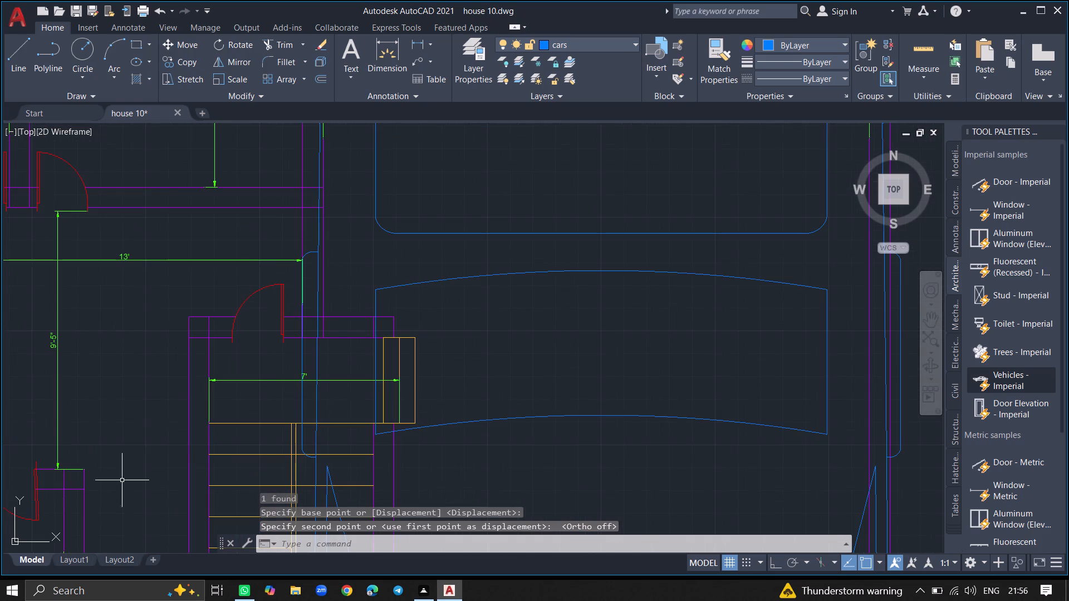
click(436, 426)
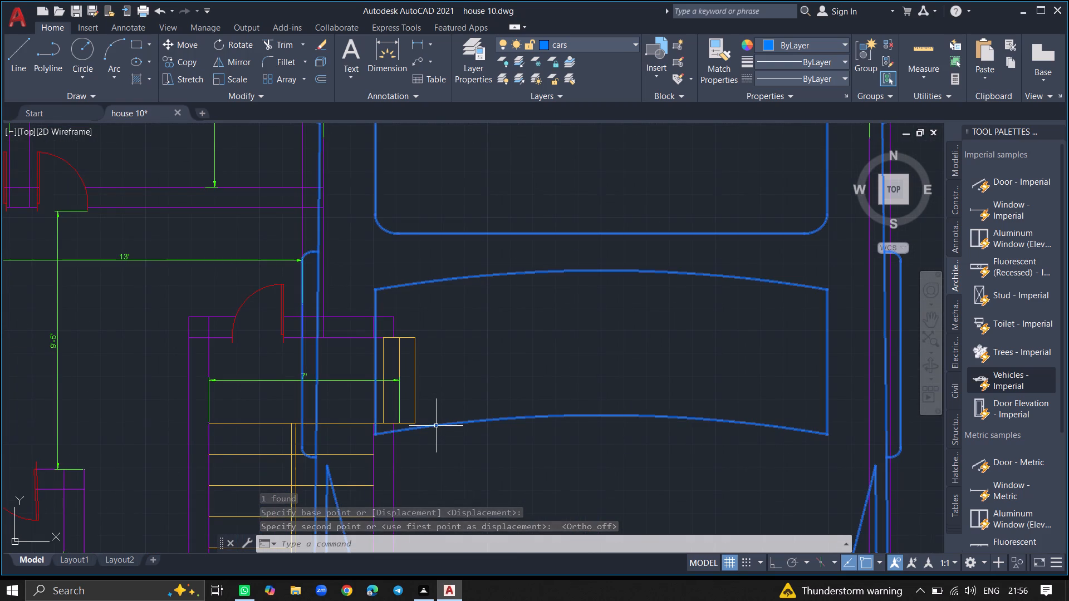
text(sc)
key(Return)
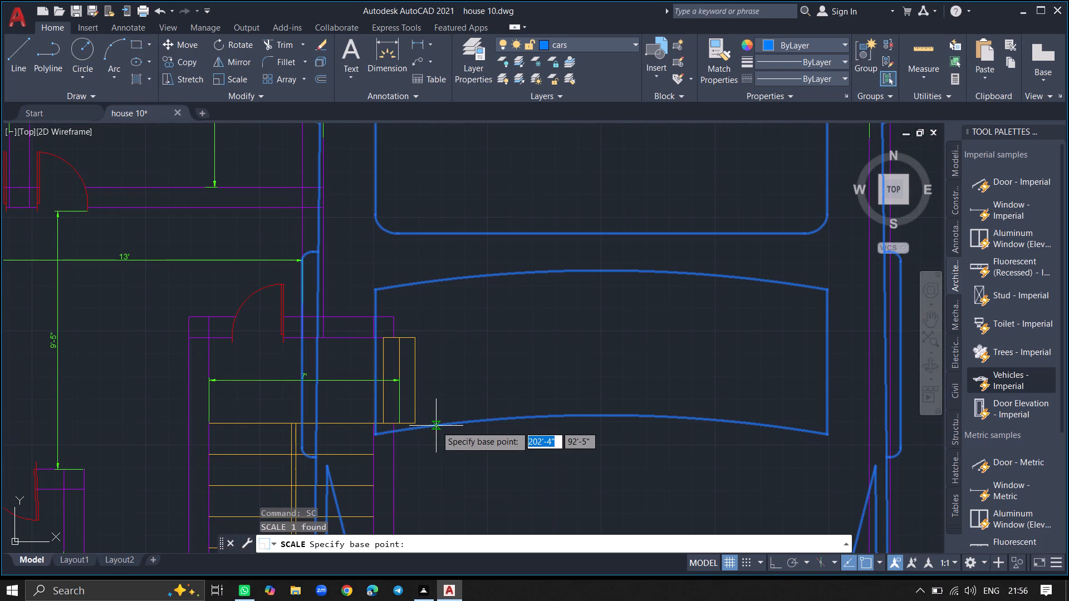
click(436, 426)
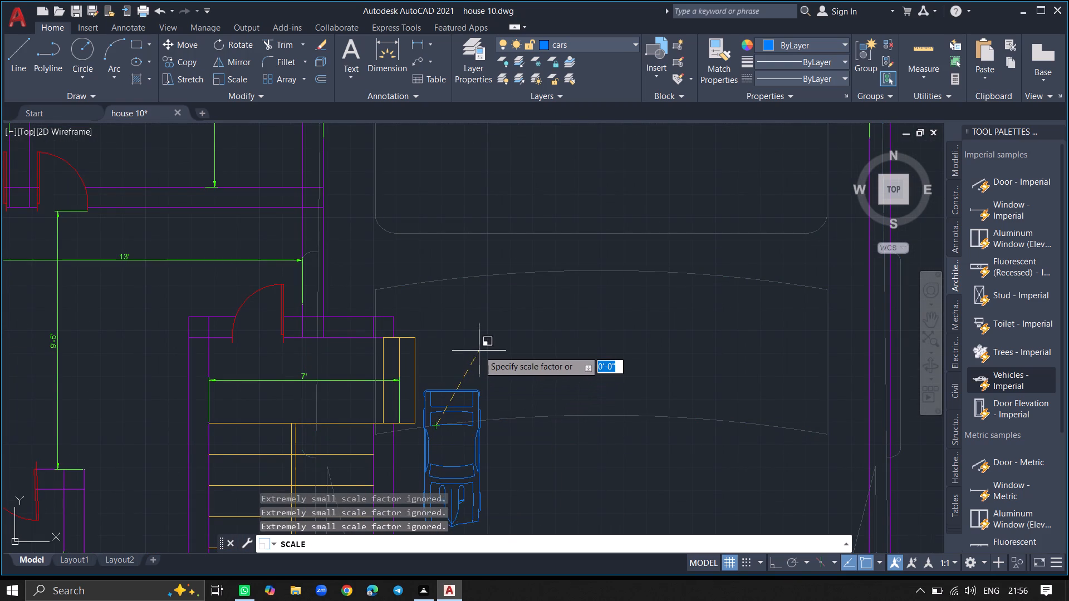
click(491, 282)
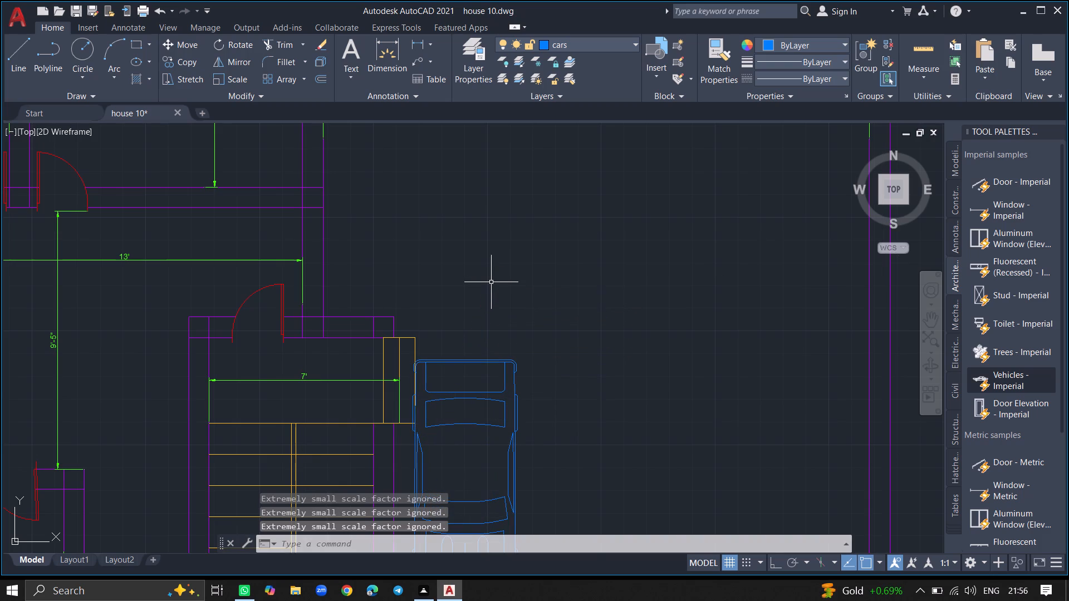
Move the sports car to the east side of the large eastern room, just south of the horizontal dimension.
ctrl+scroll(491, 282, down, 2)
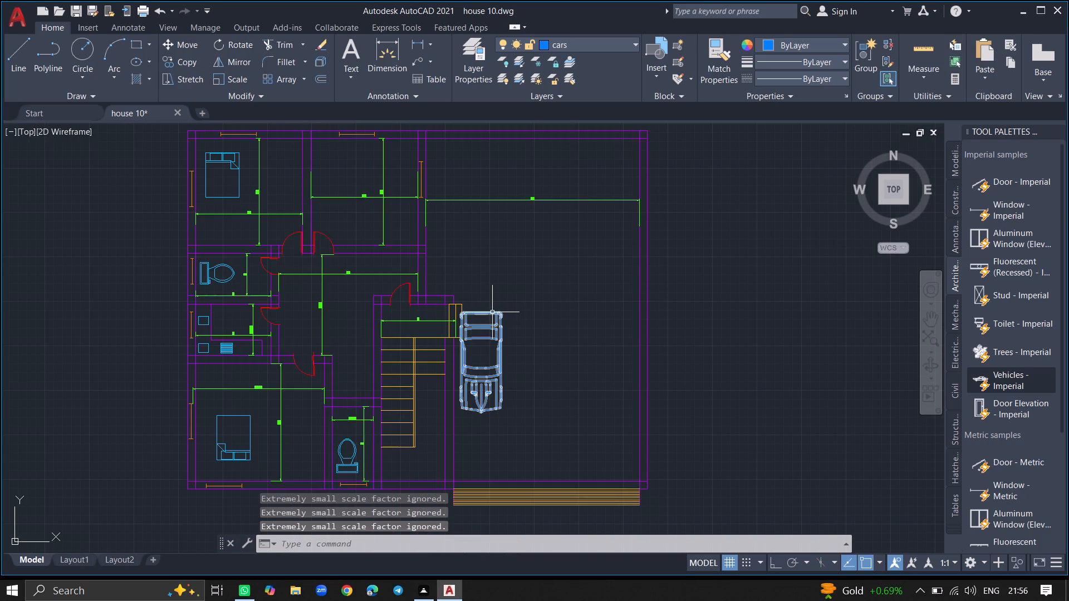
click(492, 312)
text(move)
key(Return)
click(492, 312)
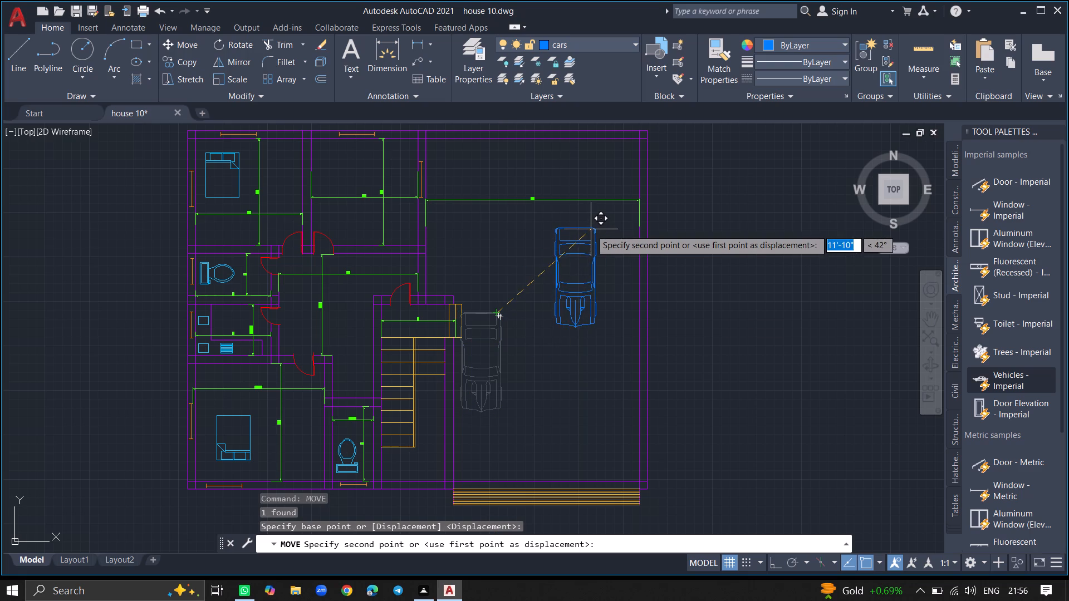
click(604, 216)
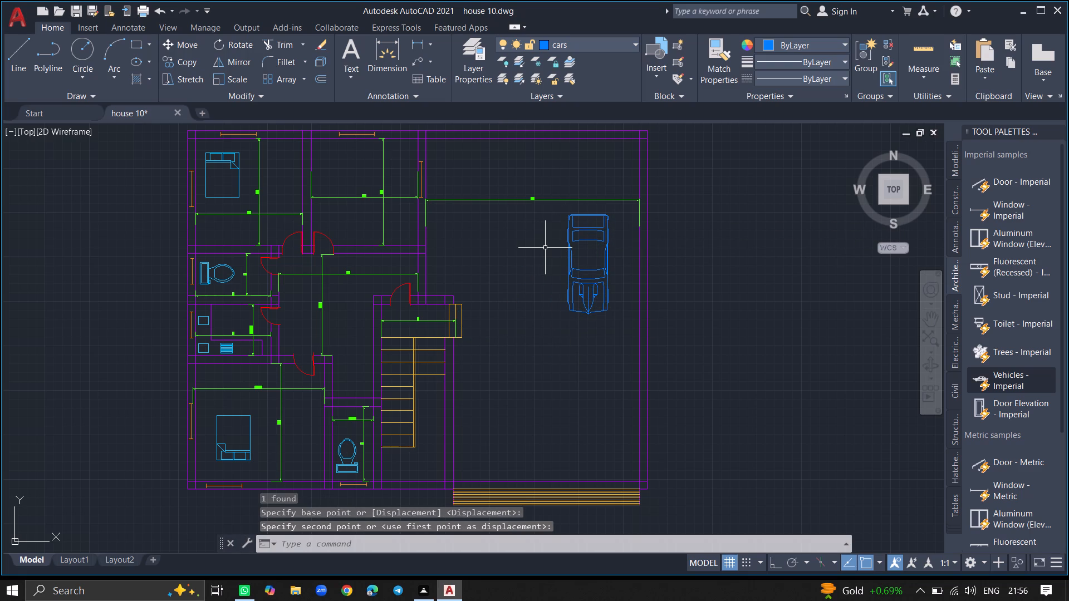
key(m)
key(Escape)
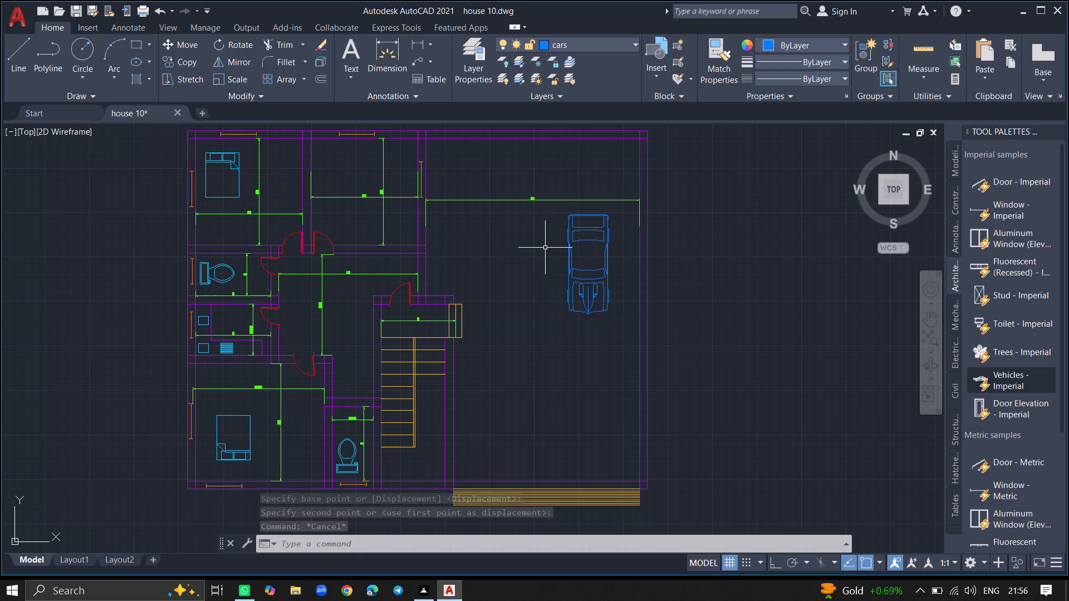
Copy the sports car about 8'-0" due west with ortho on, so two cars stand side by side in the large eastern room.
text(copy)
key(Return)
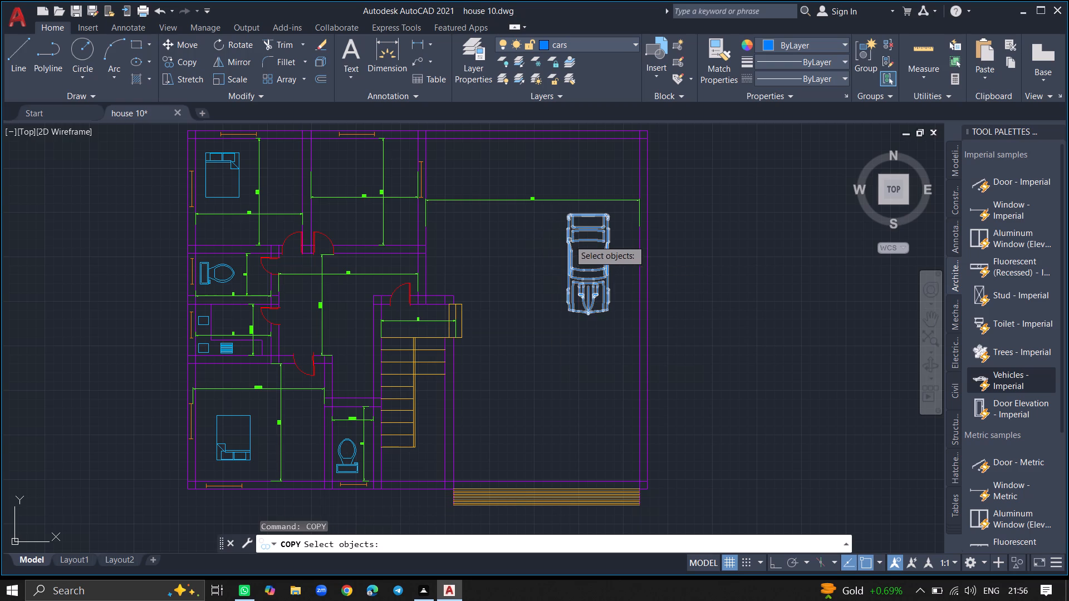
click(572, 238)
key(Return)
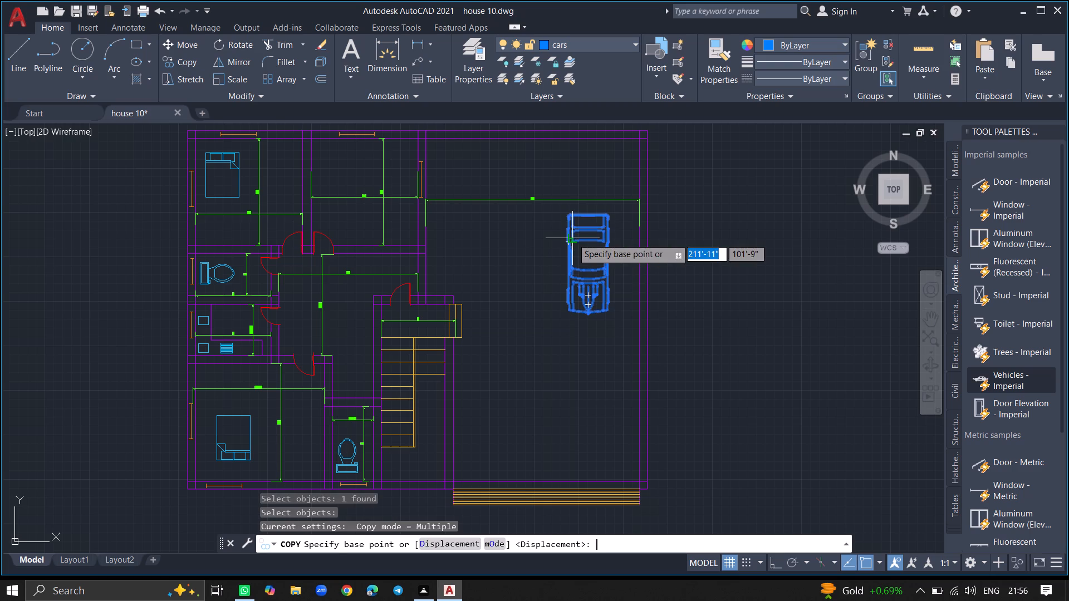
click(572, 238)
click(572, 238)
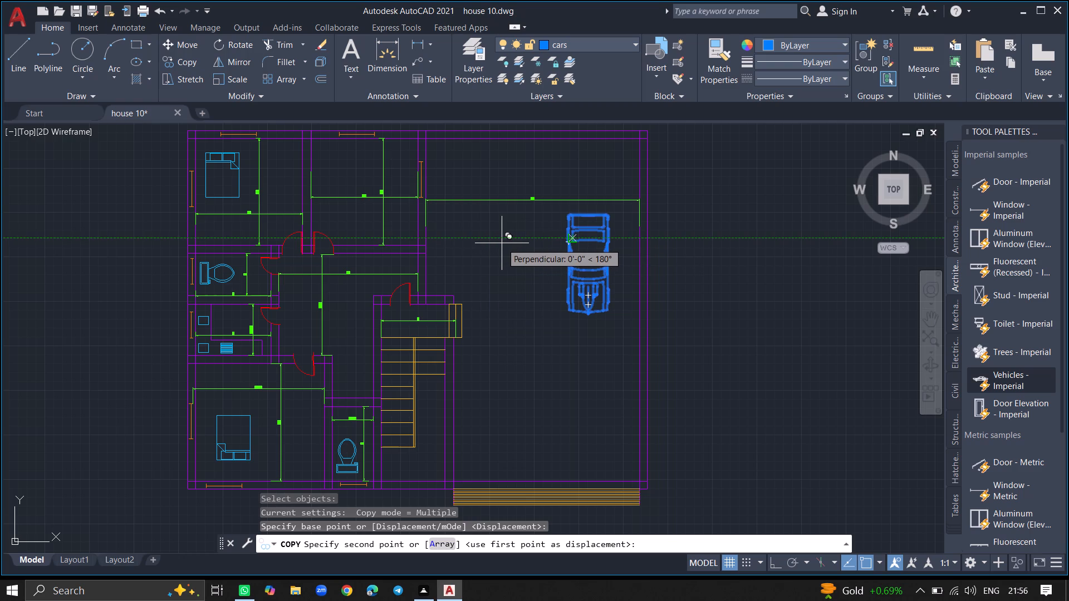
key(F8)
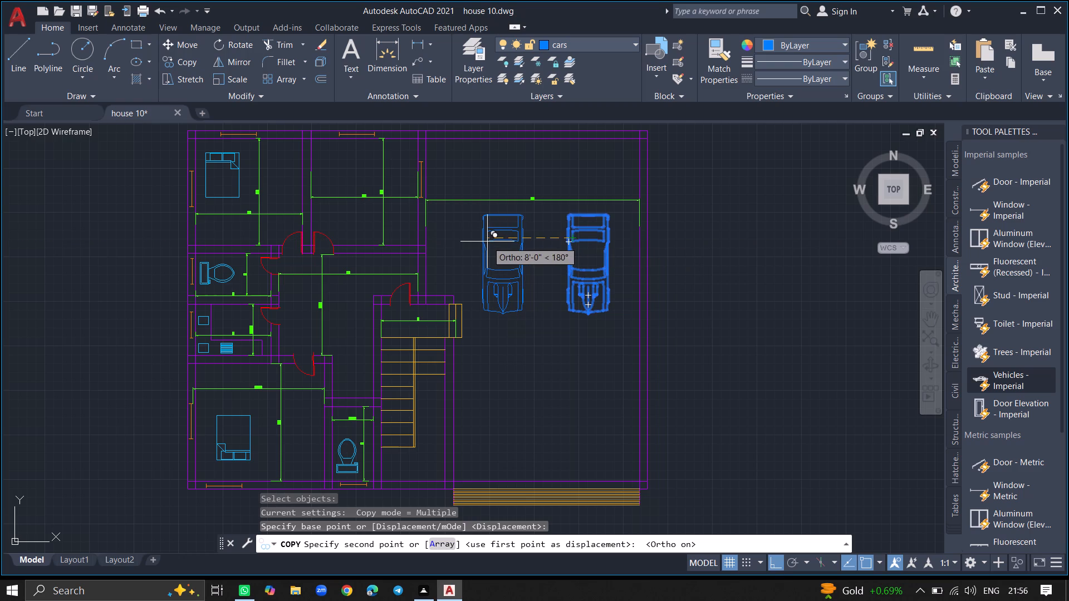
click(487, 242)
key(Escape)
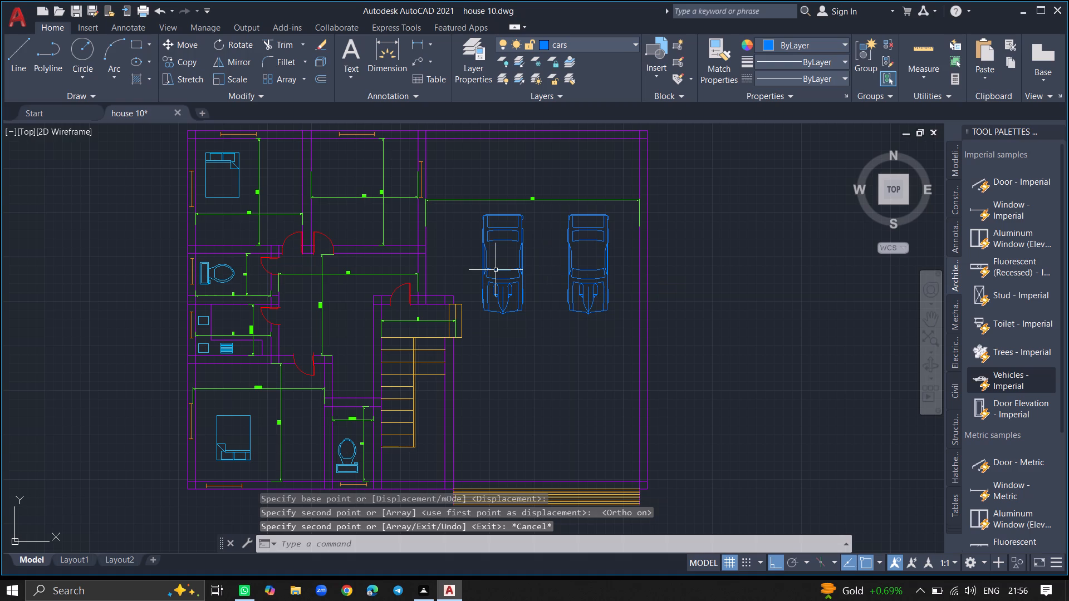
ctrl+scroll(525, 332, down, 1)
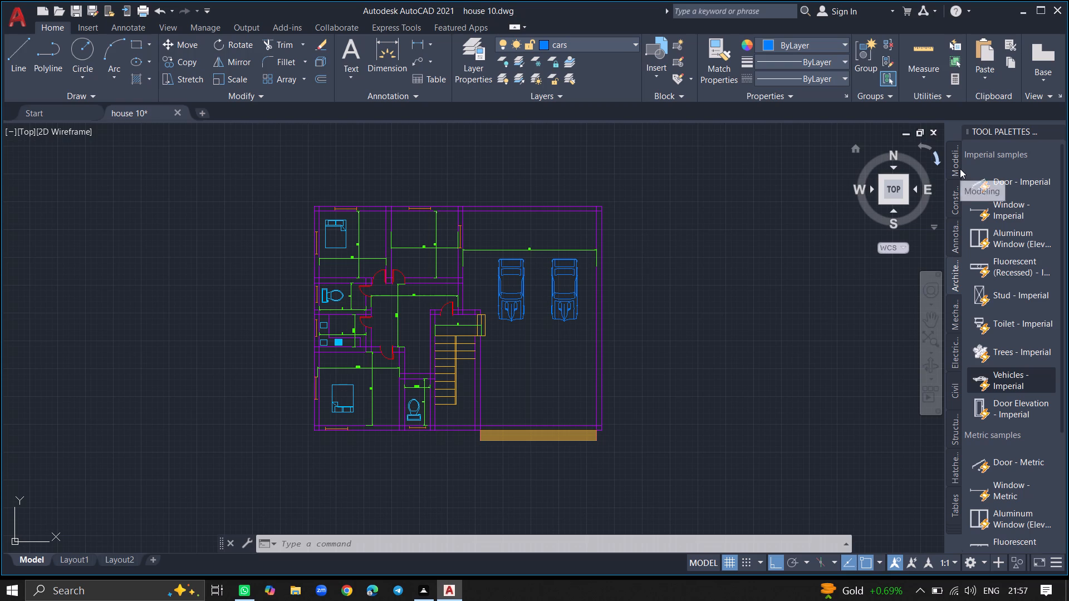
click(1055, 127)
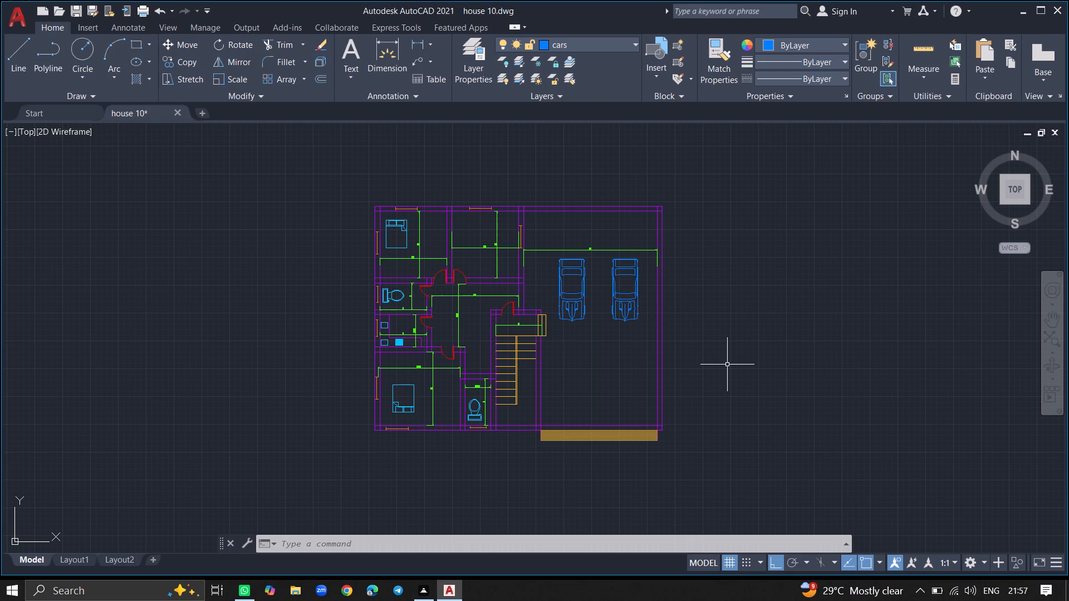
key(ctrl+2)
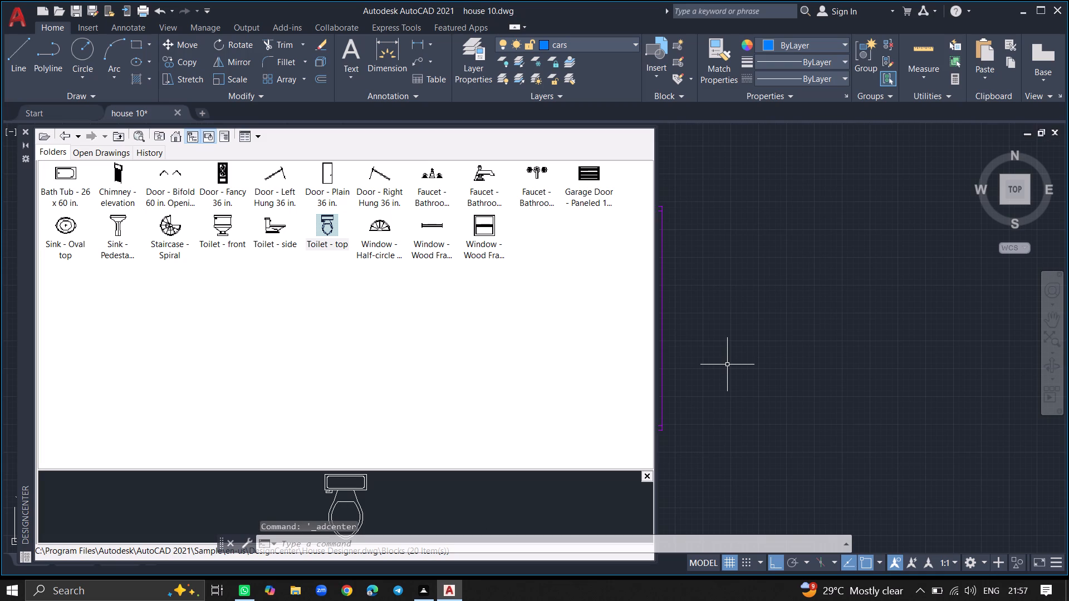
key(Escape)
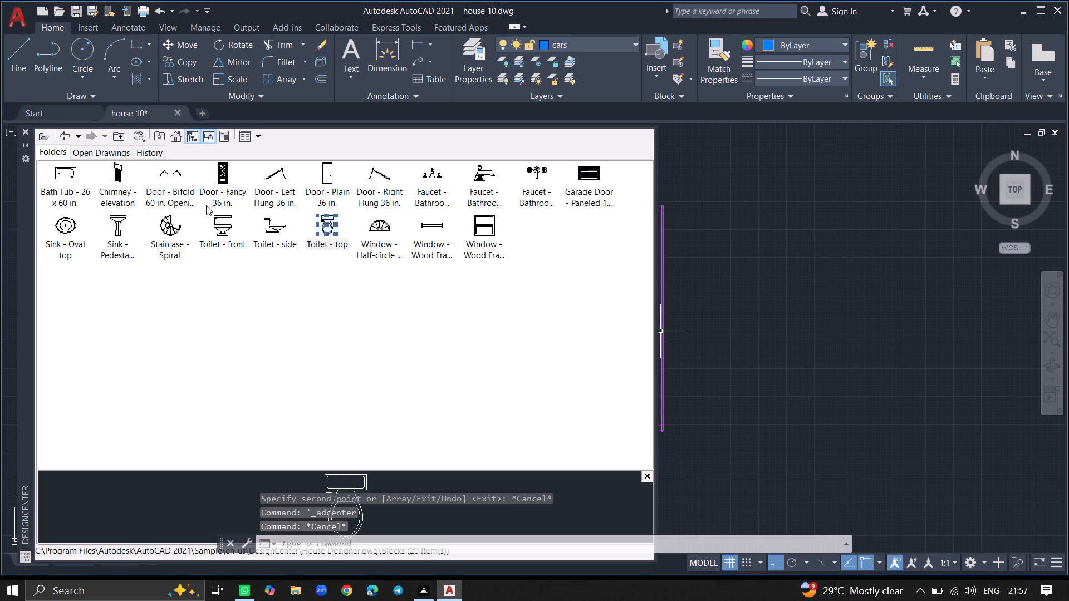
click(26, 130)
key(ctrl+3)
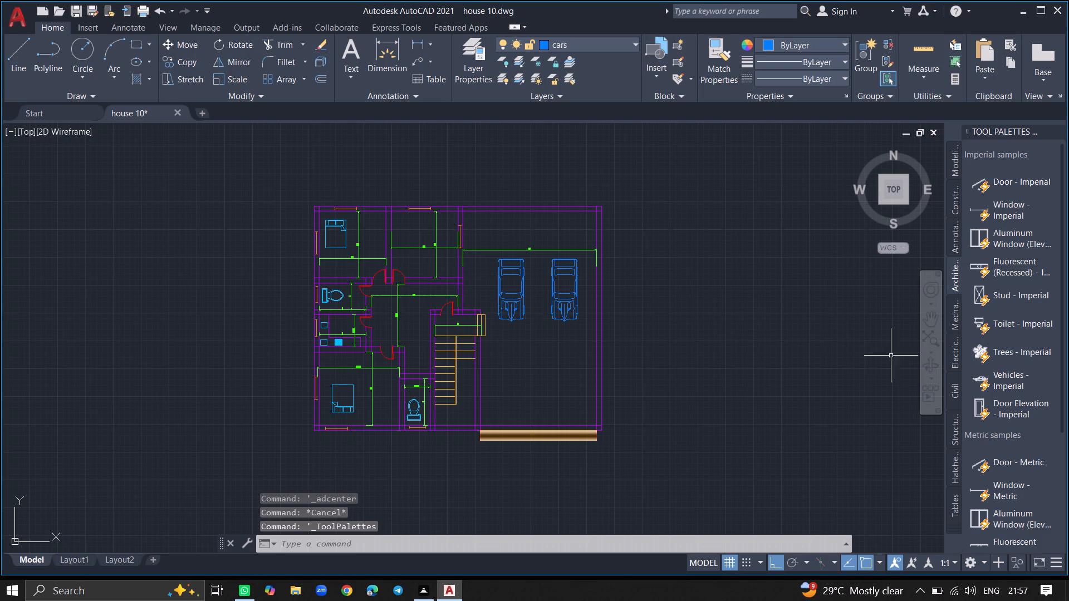
Insert another Vehicles - Imperial block southwest of the floor plan and set its view to Sedan (Top).
click(988, 375)
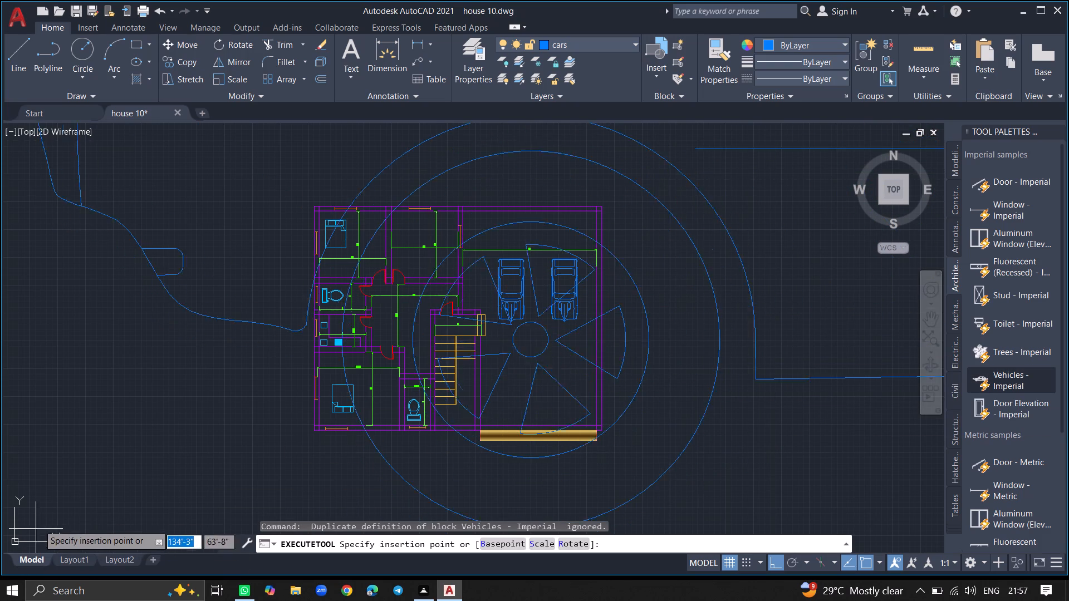
click(50, 513)
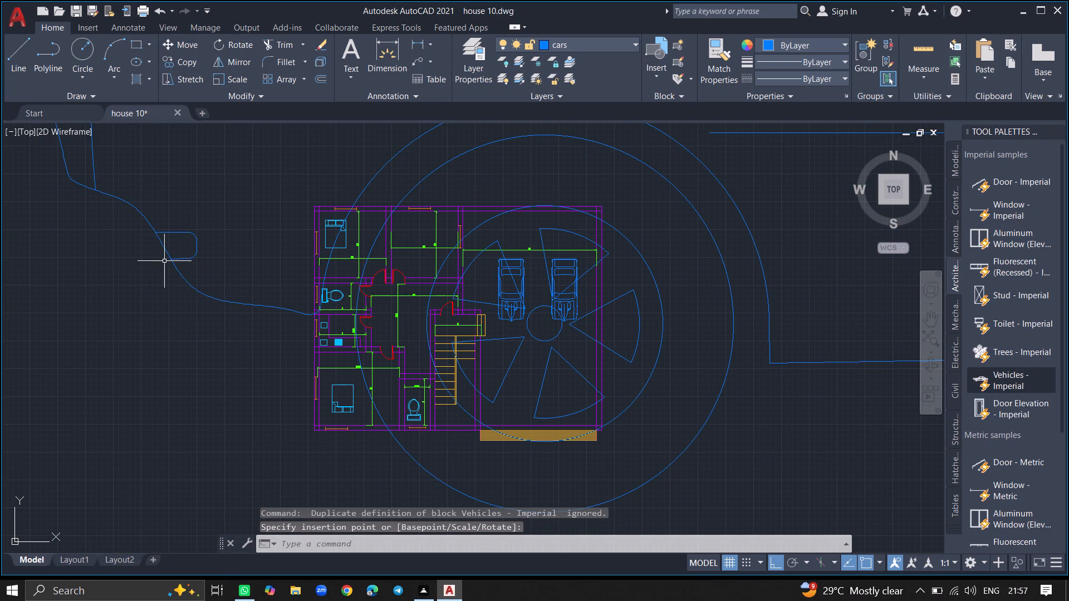
click(168, 258)
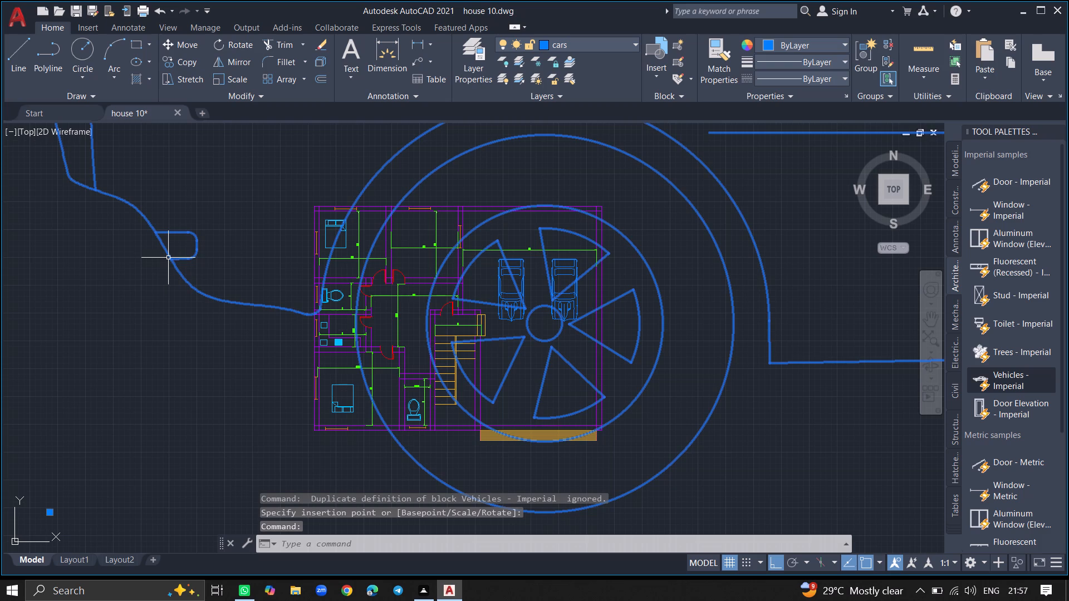
ctrl+scroll(168, 258, down, 2)
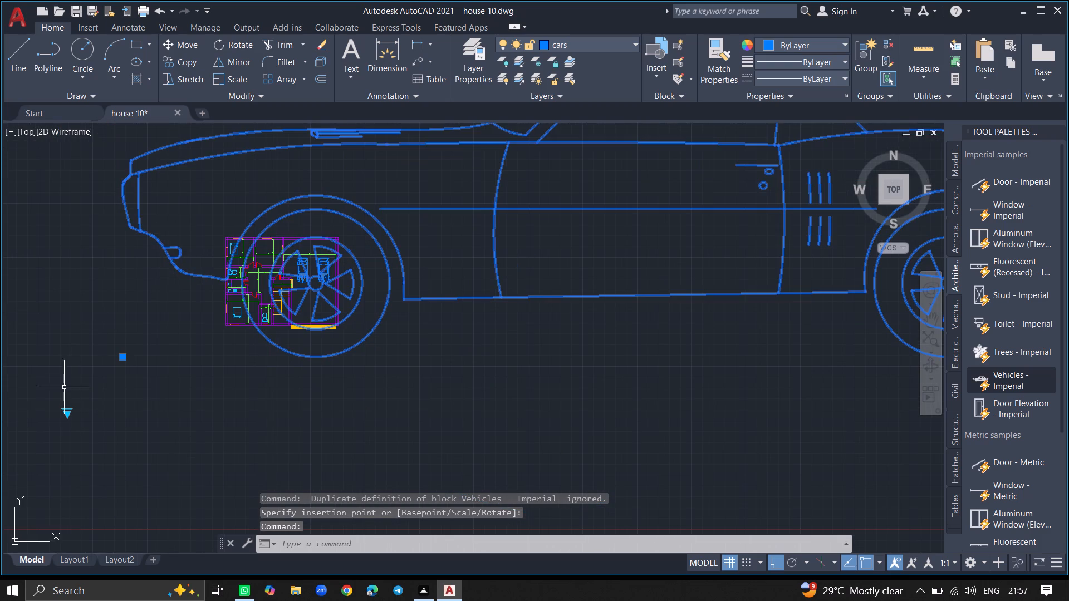
click(65, 413)
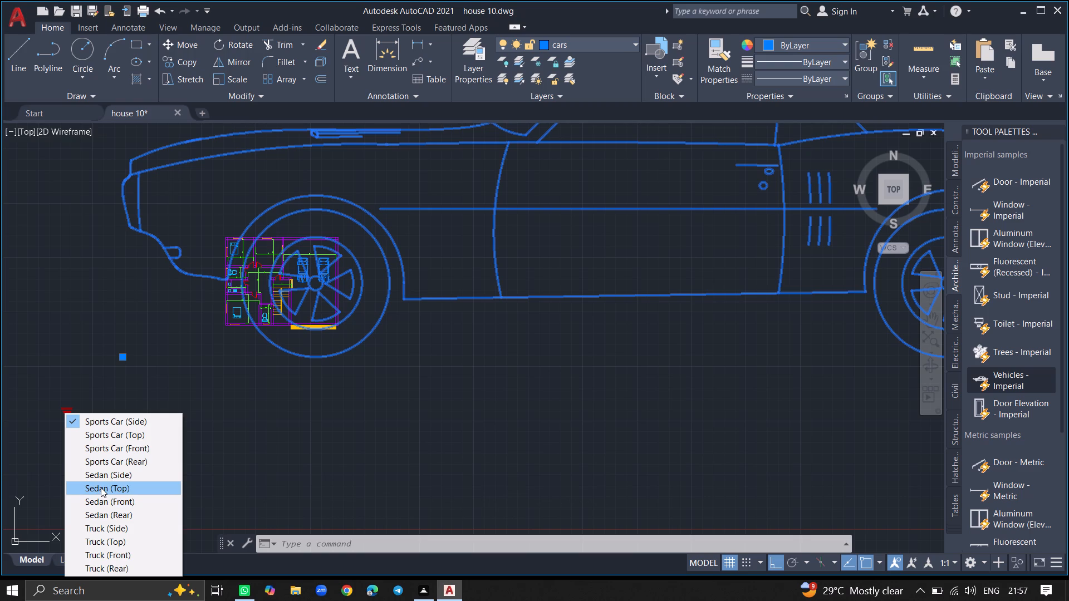
click(101, 487)
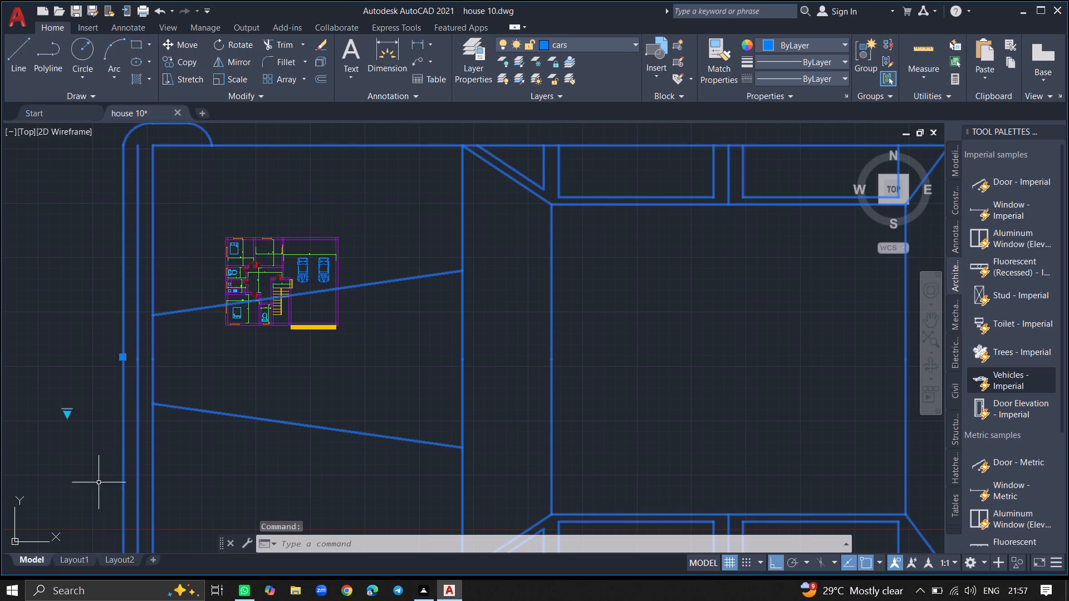
key(Escape)
Scale the sedan down freehand with ortho on, using a base point on the middle of its north side.
ctrl+scroll(88, 468, down, 4)
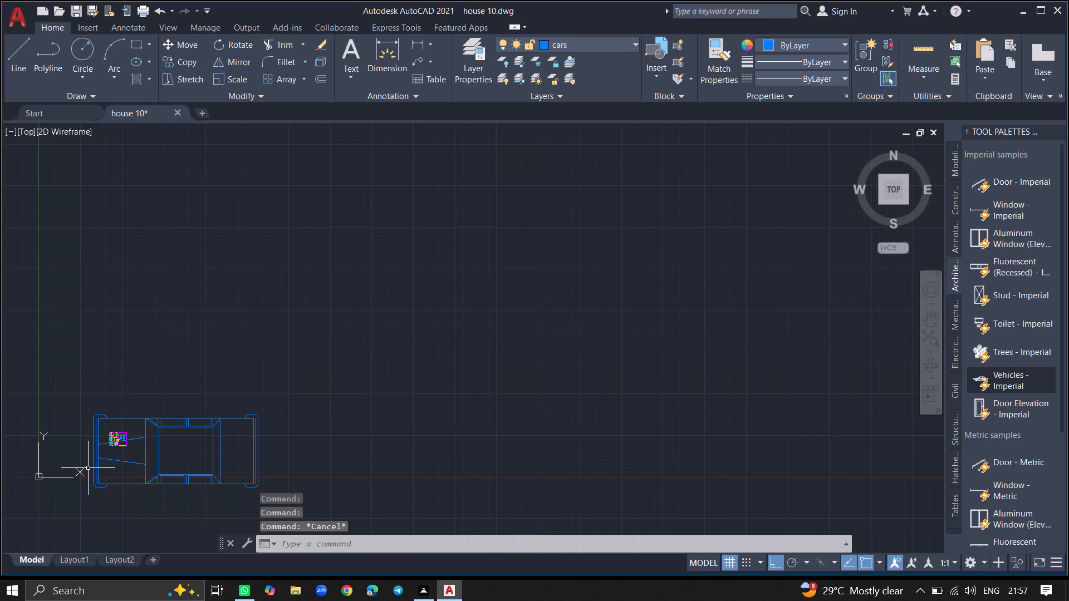
click(144, 461)
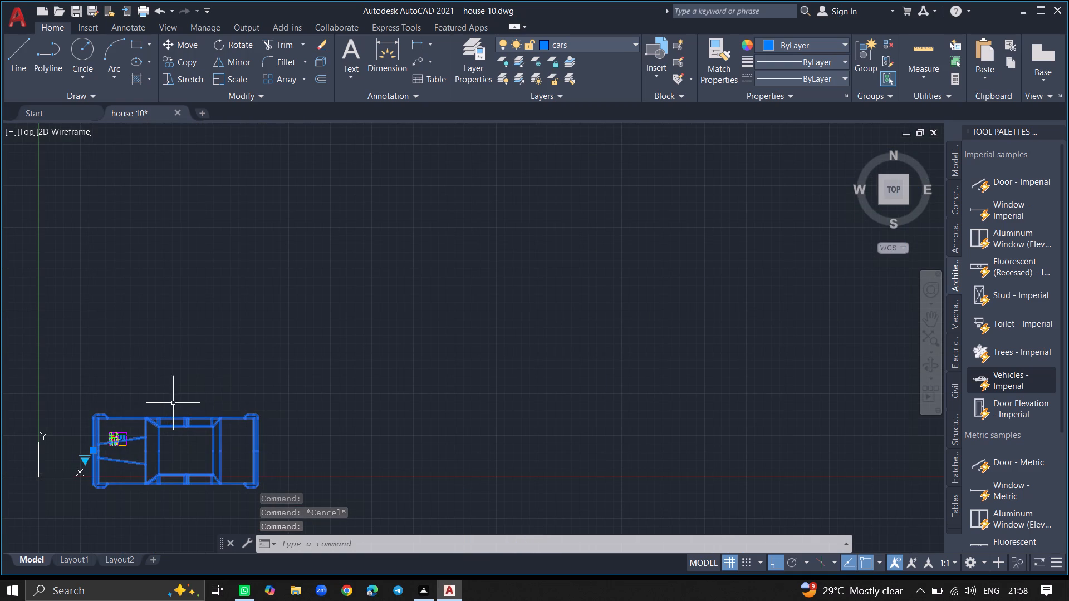
ctrl+scroll(169, 405, up, 3)
ctrl+scroll(169, 405, down, 2)
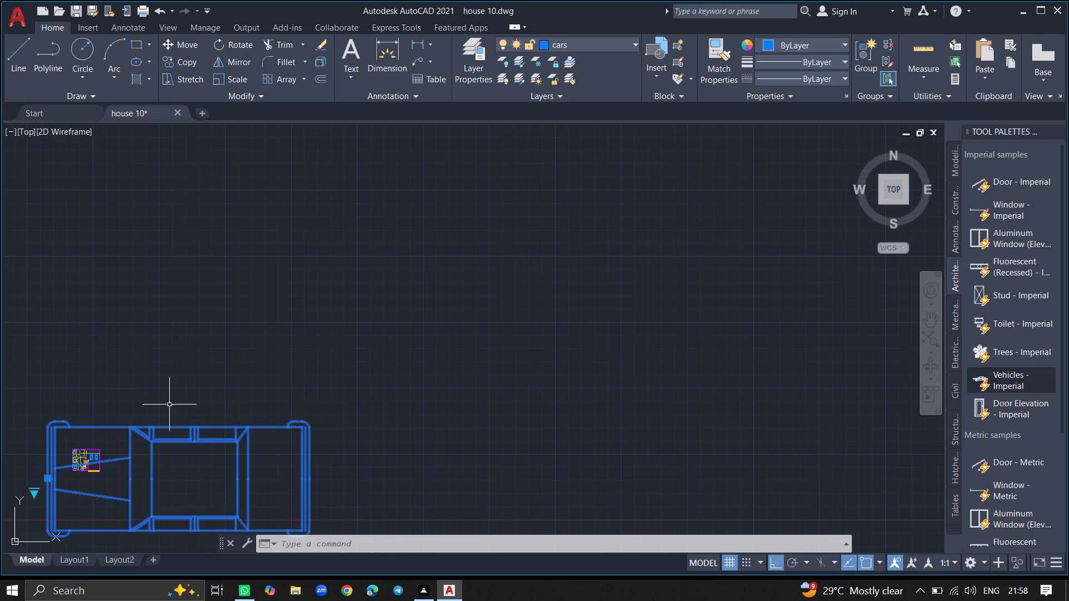
text(sc)
key(Return)
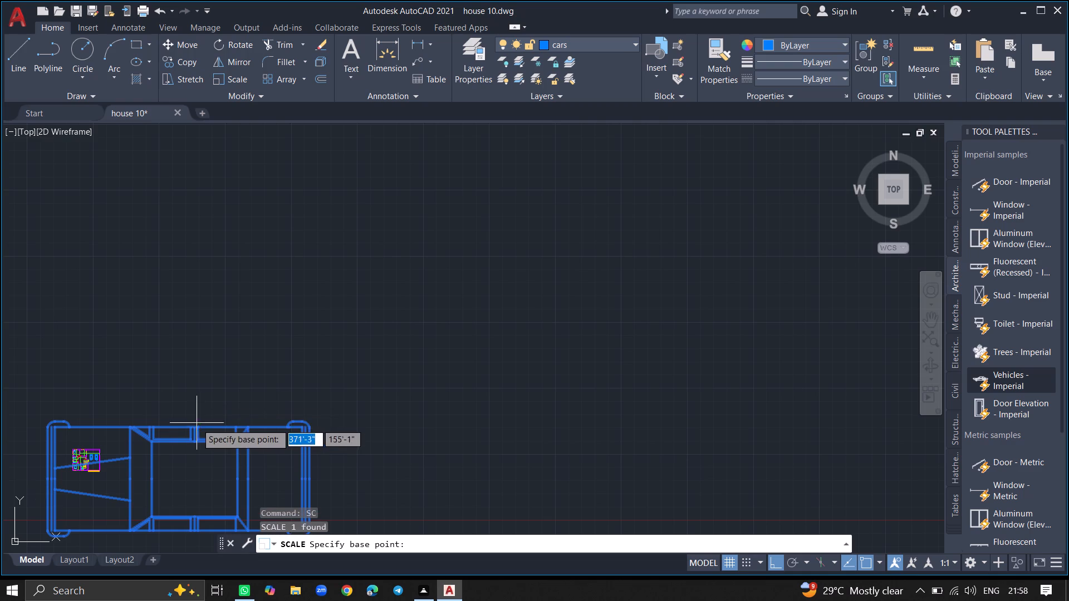
click(198, 427)
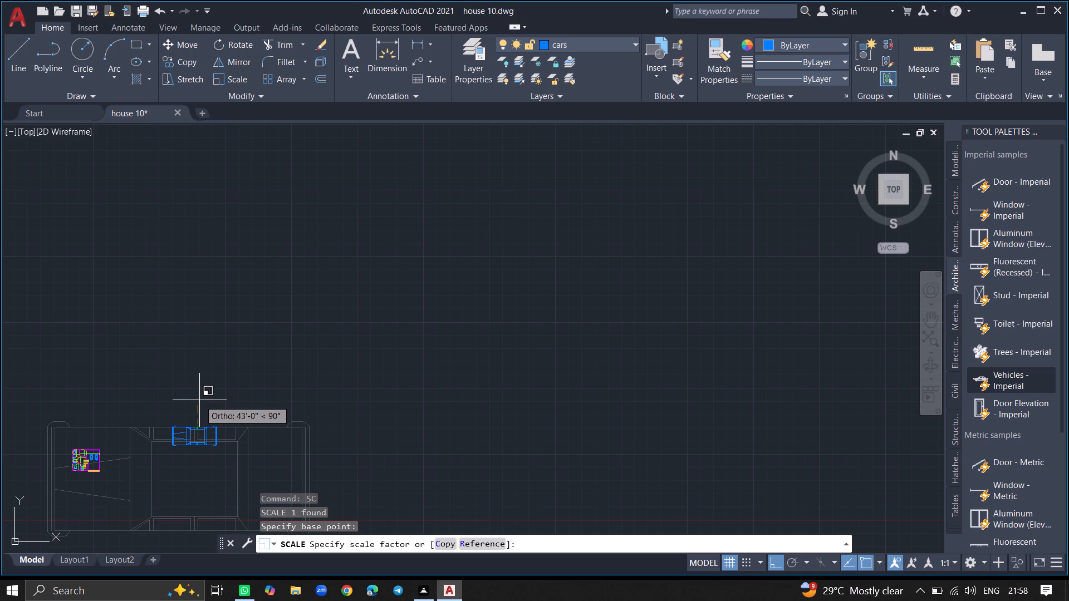
click(199, 406)
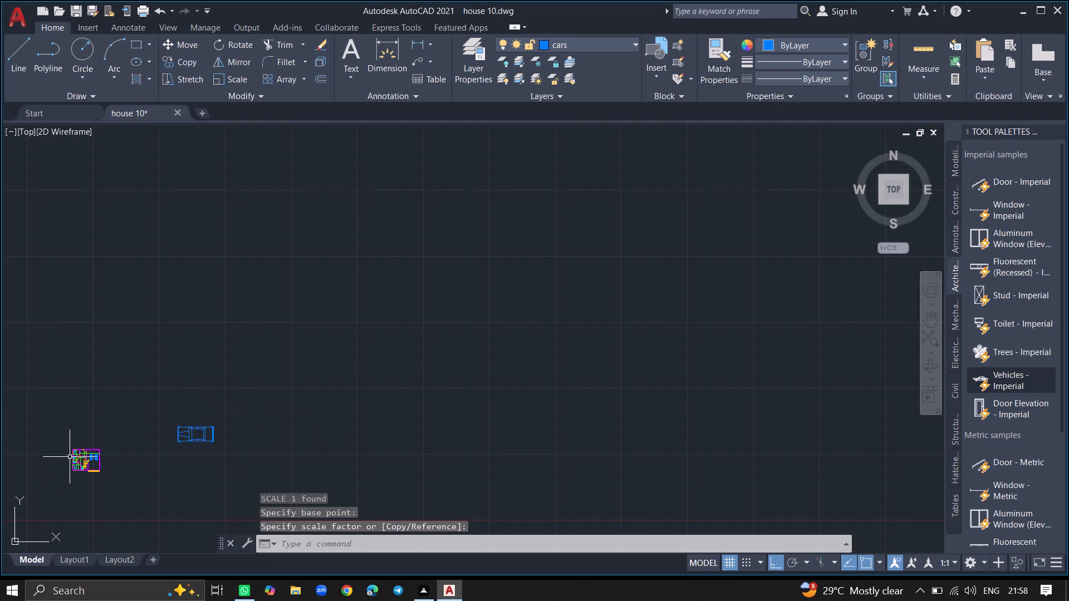
Rotate the sedan a quarter turn counterclockwise about a point on its hood line so that its nose points south.
ctrl+scroll(70, 457, up, 5)
ctrl+scroll(116, 444, down, 2)
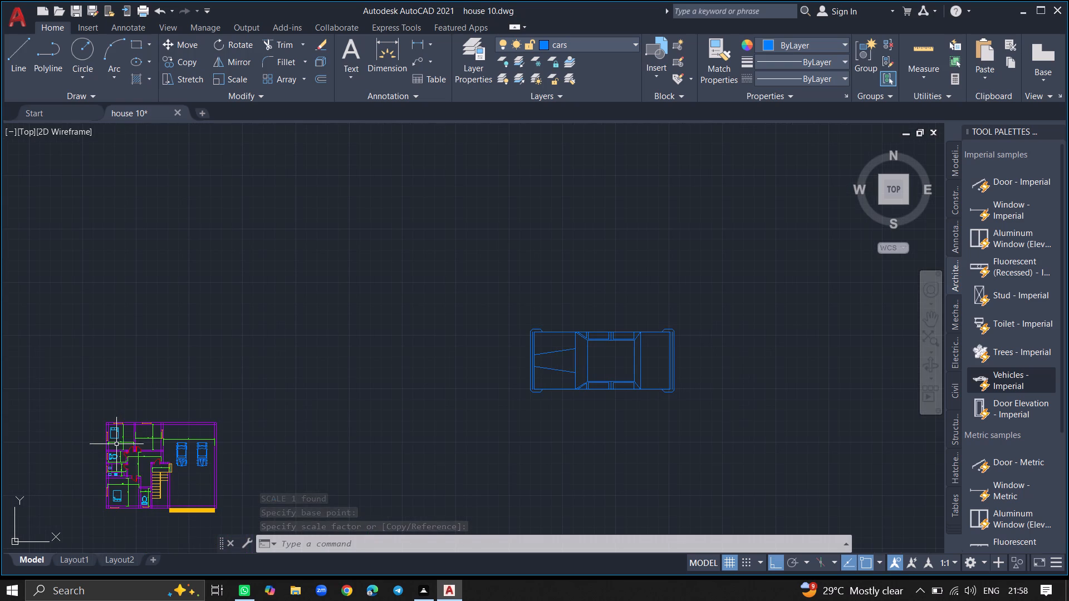
click(576, 361)
text(rotate)
key(Return)
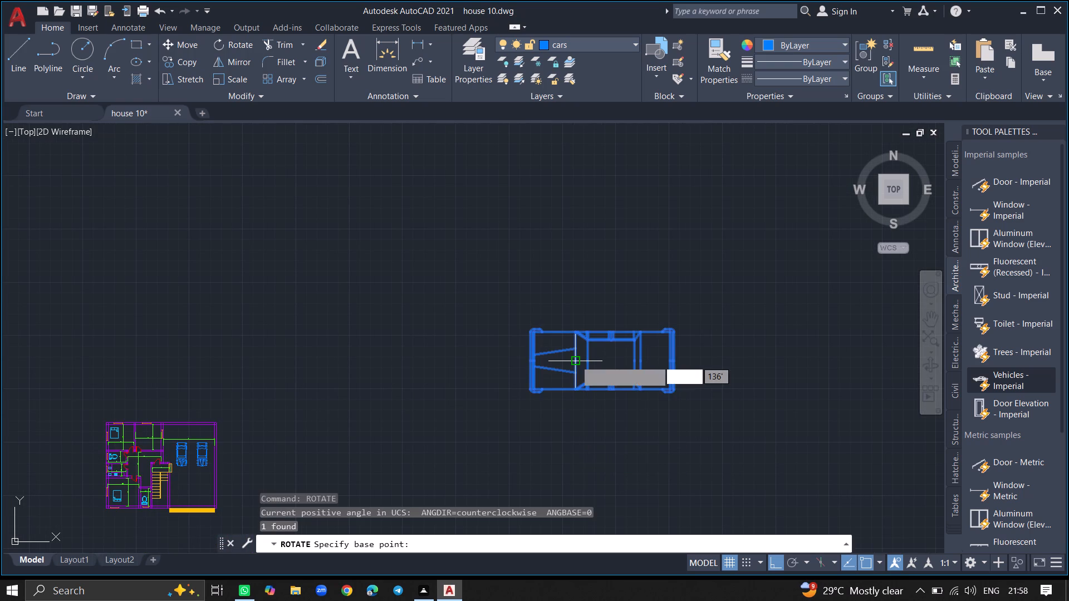
click(576, 361)
click(576, 332)
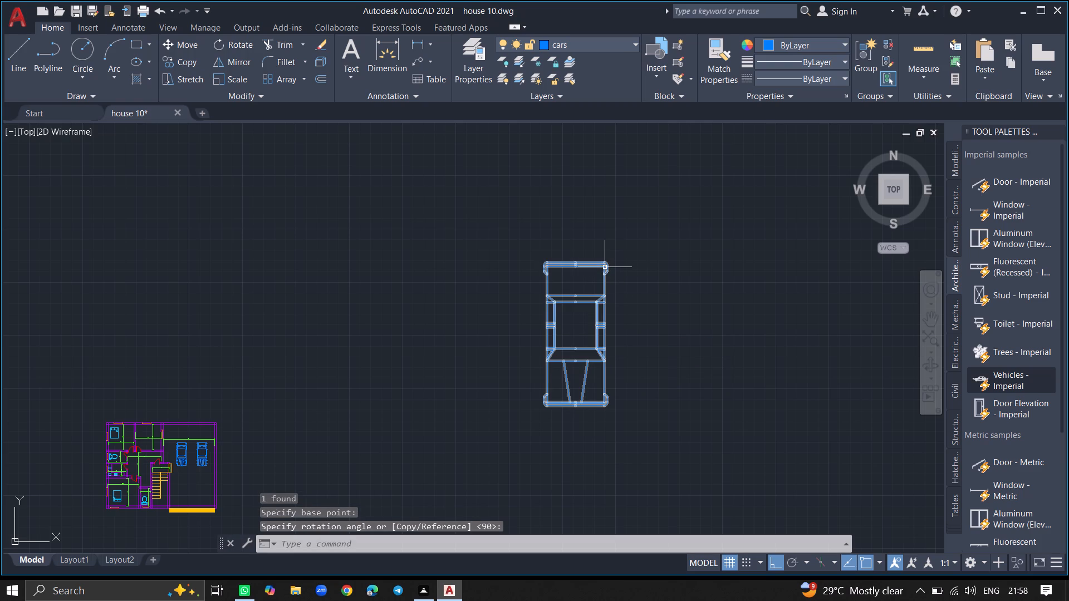
Scale the sedan down further freehand from its northeast rear corner.
click(605, 267)
text(sc)
key(Return)
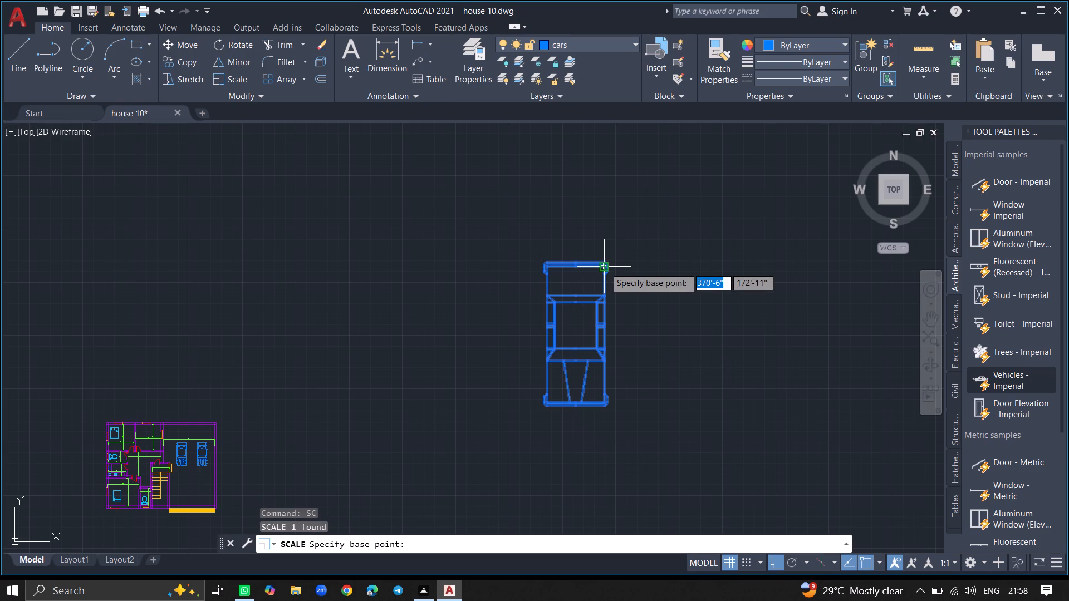
click(605, 267)
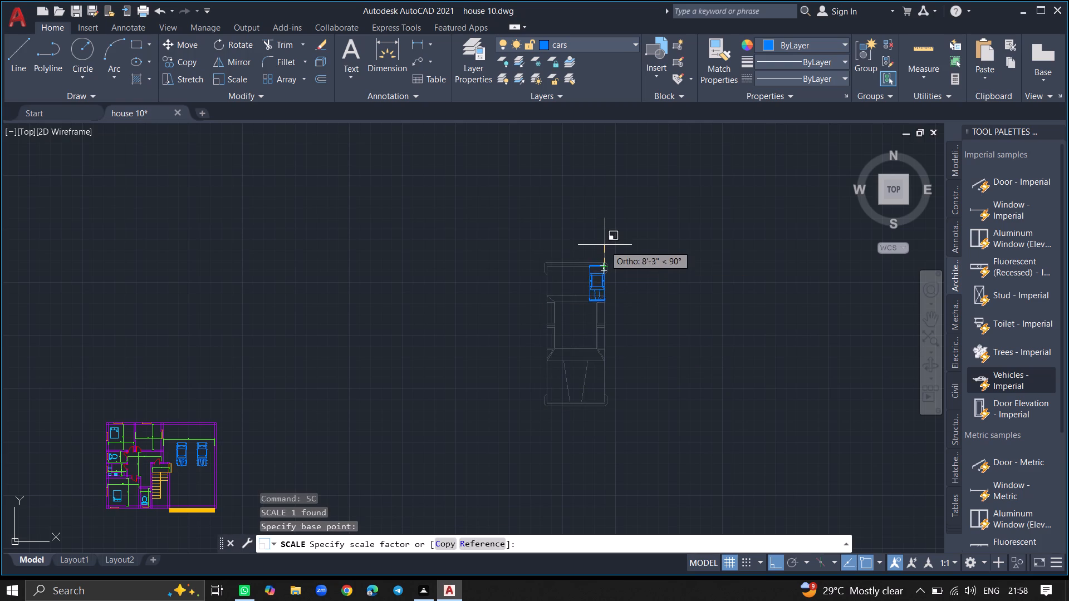
click(605, 236)
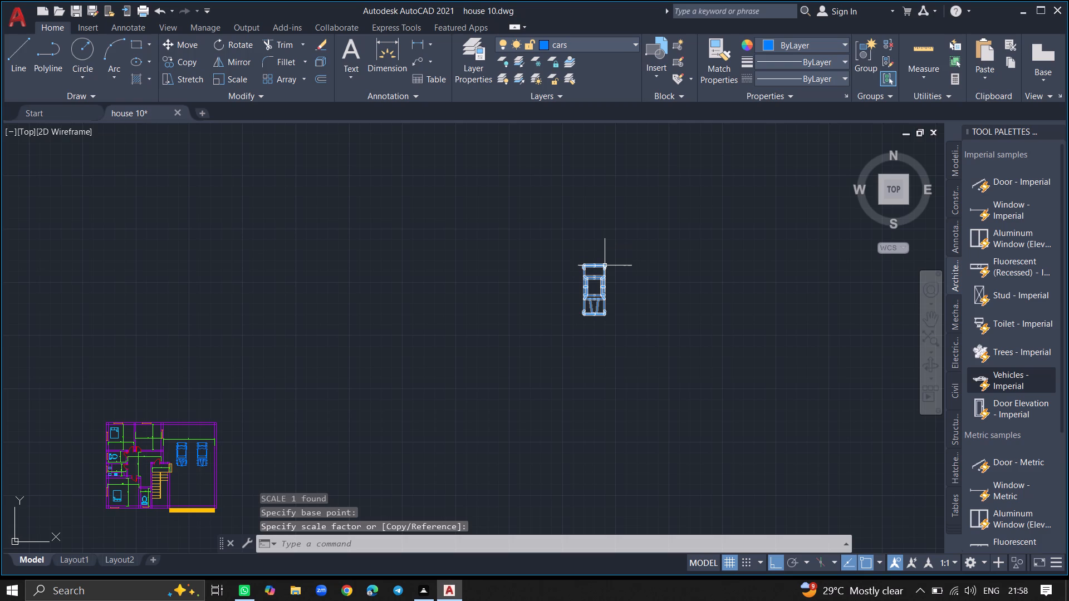
Move the sedan, with ortho off, into the large eastern room, just south of the western sports car and east of the stairs.
click(605, 266)
text(move)
key(Return)
click(605, 266)
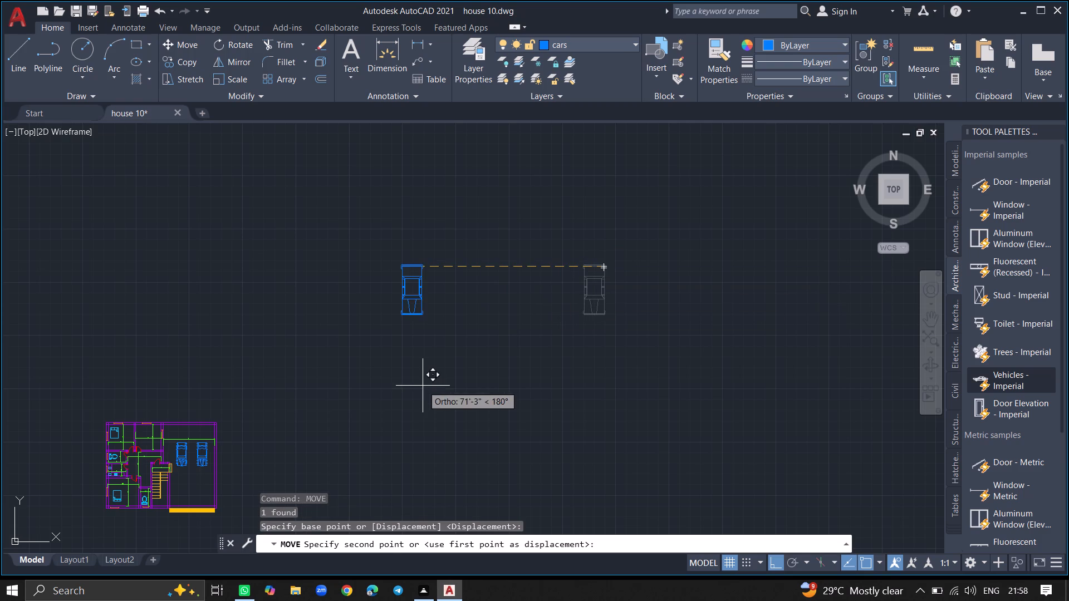
key(F8)
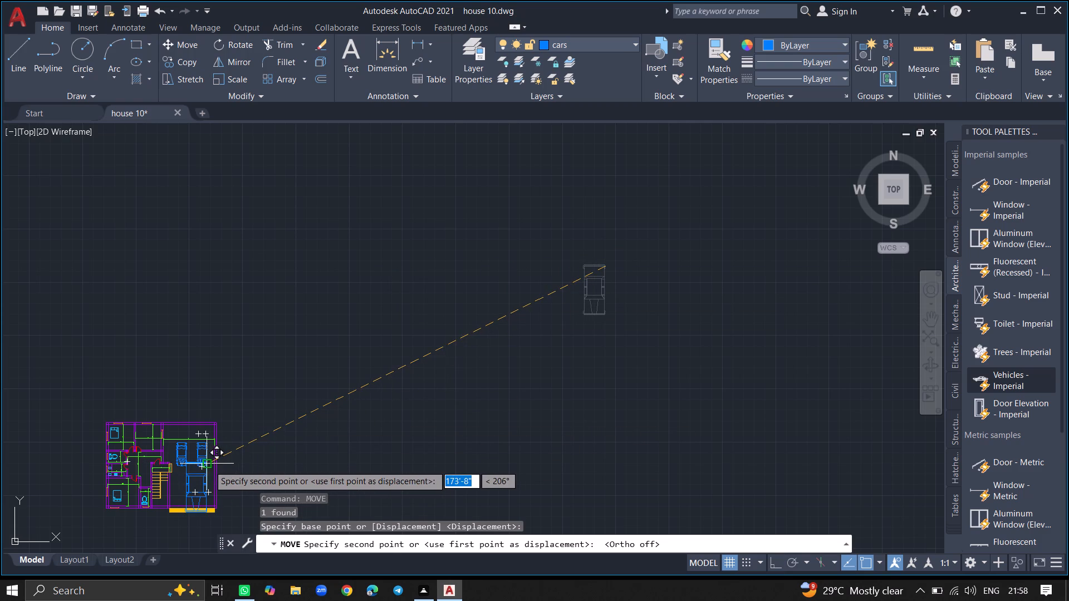
ctrl+scroll(191, 467, up, 3)
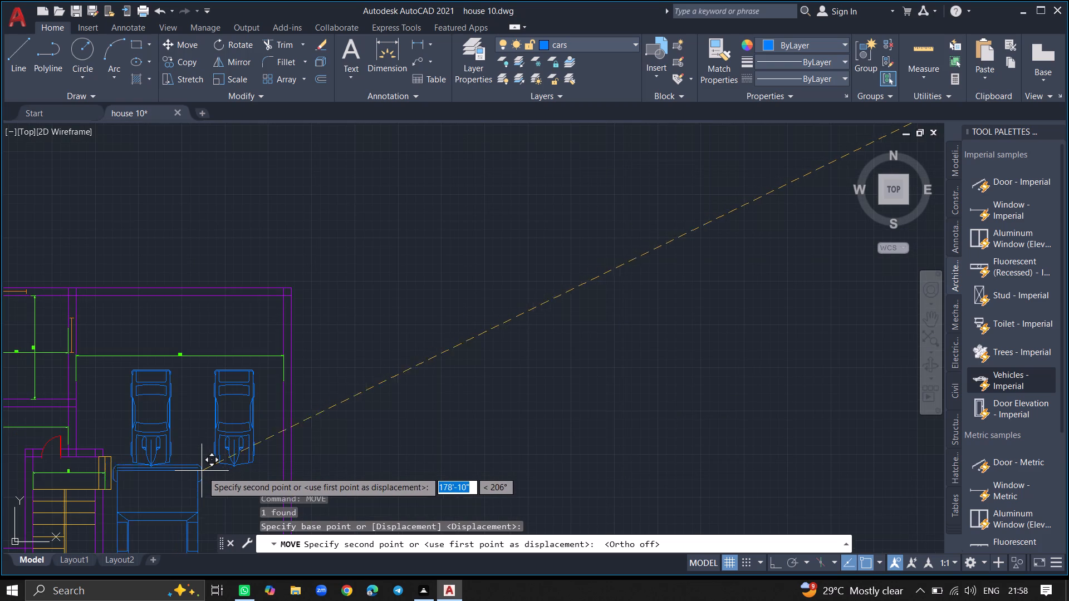
click(208, 484)
Scale the sedan in the large eastern room down further freehand, using a base point on its east side.
ctrl+scroll(208, 484, down, 2)
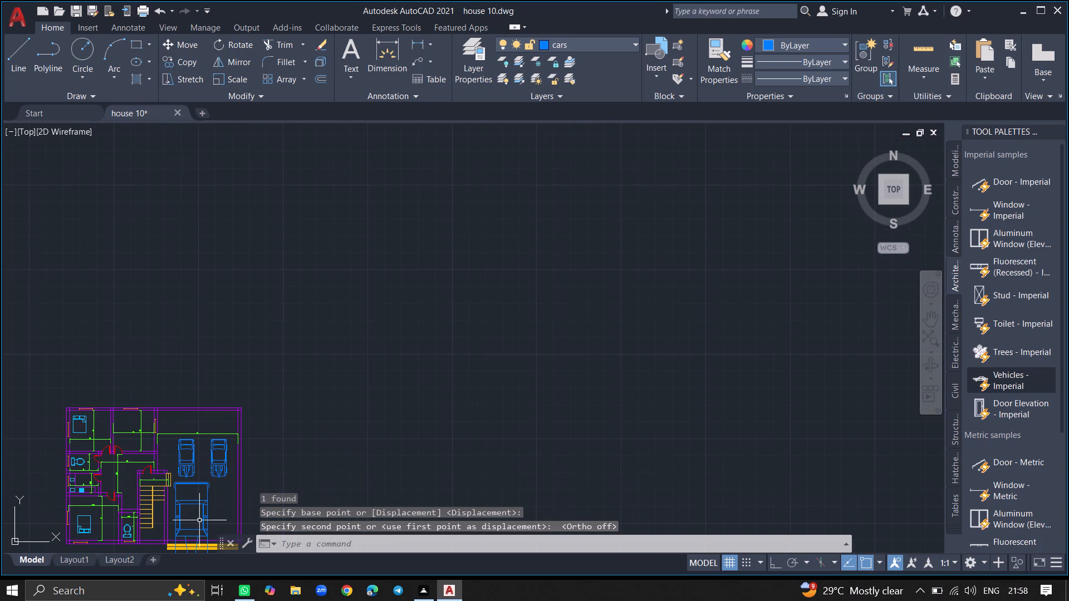
click(207, 520)
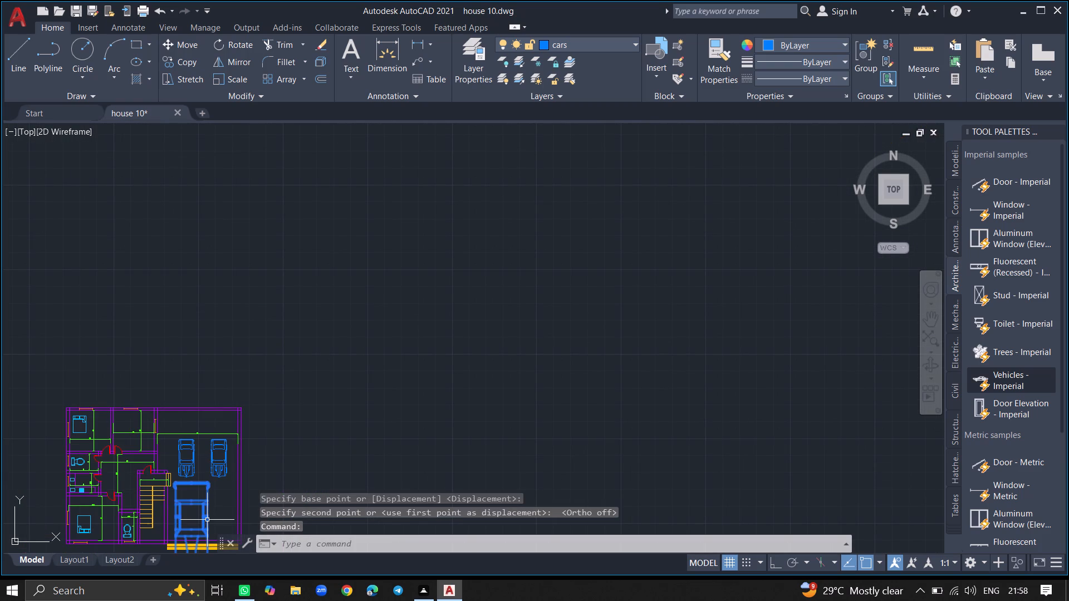
text(sc)
key(Return)
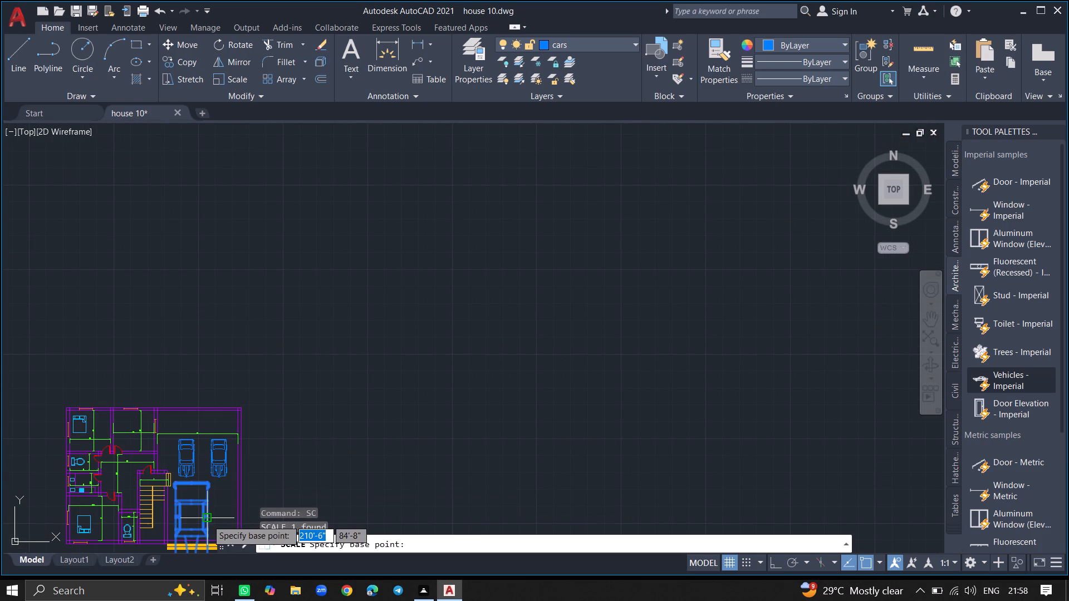
click(207, 520)
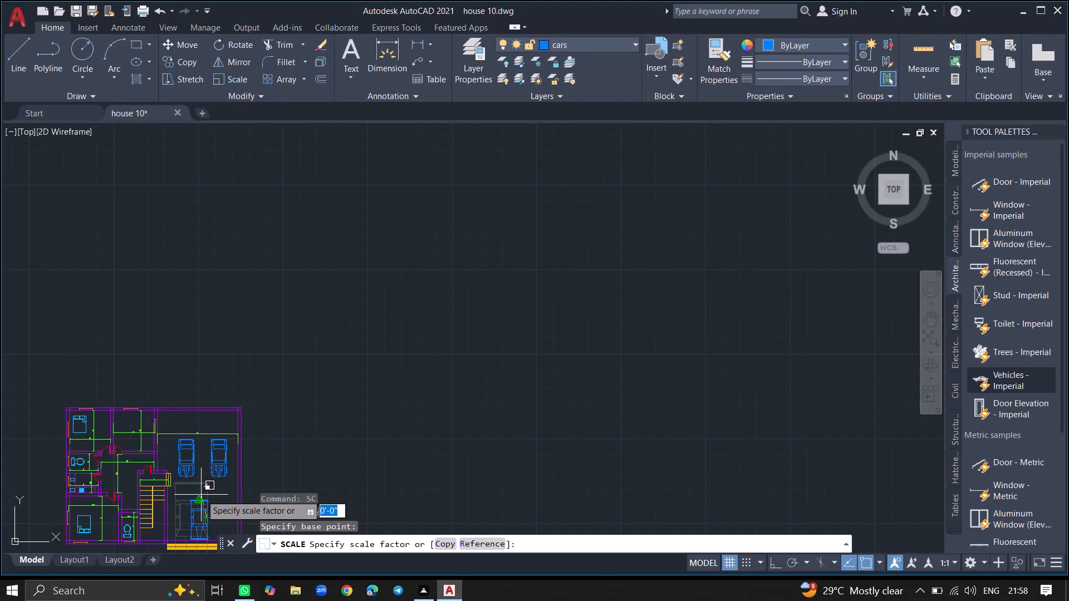
click(201, 495)
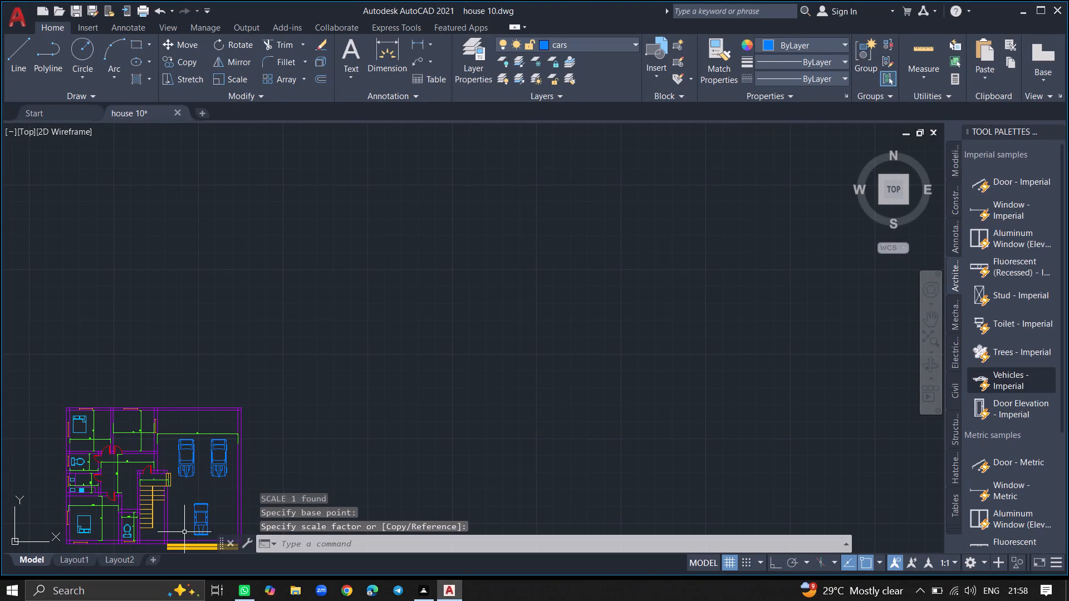
Save the drawing.
ctrl+scroll(203, 531, up, 2)
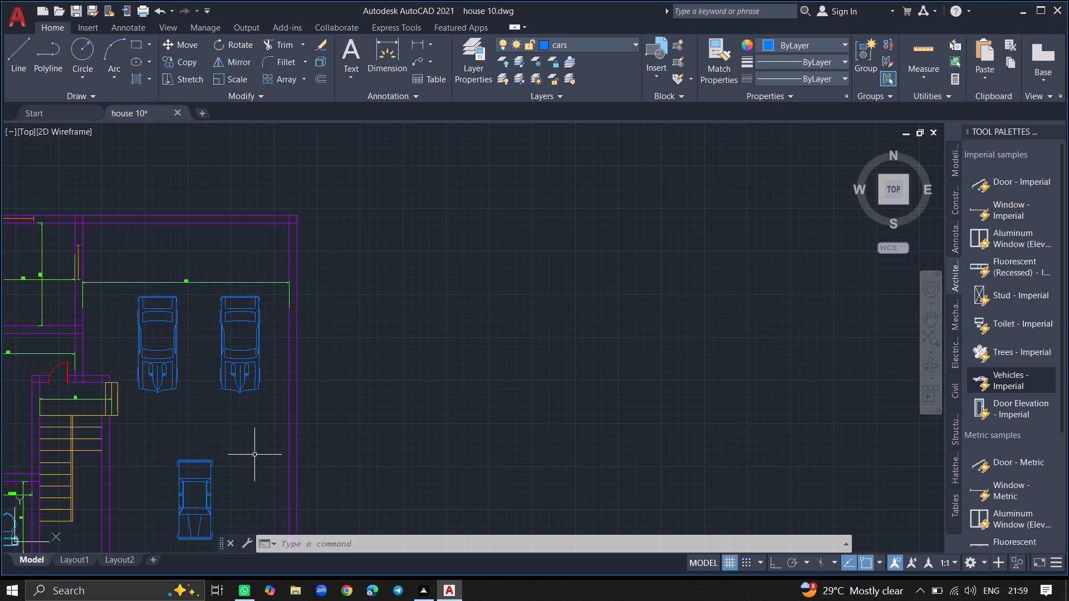
ctrl+scroll(400, 404, down, 4)
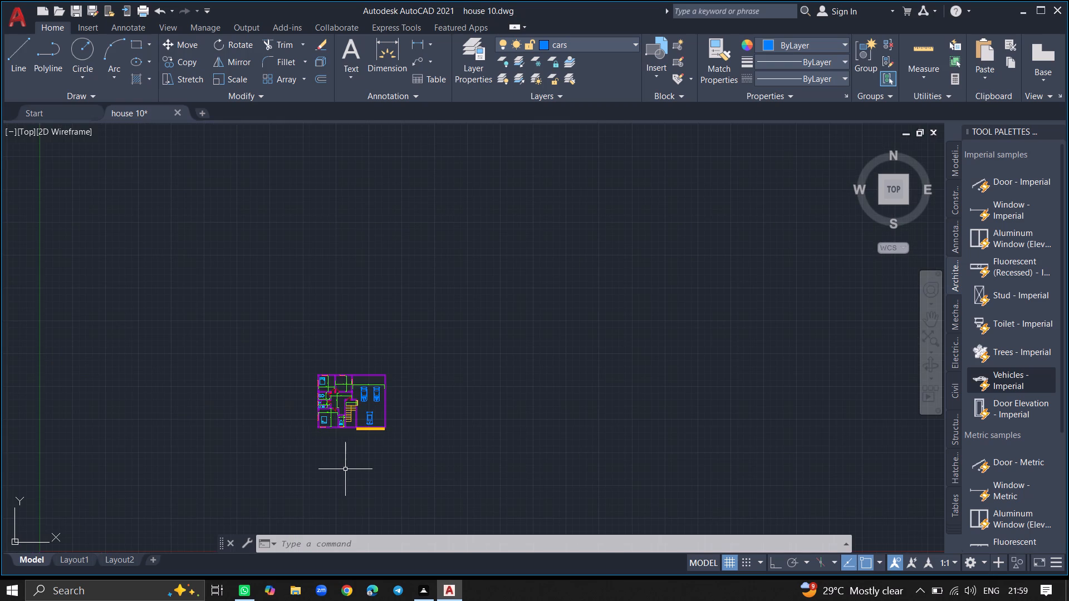
key(ctrl+s)
key(ctrl+s)
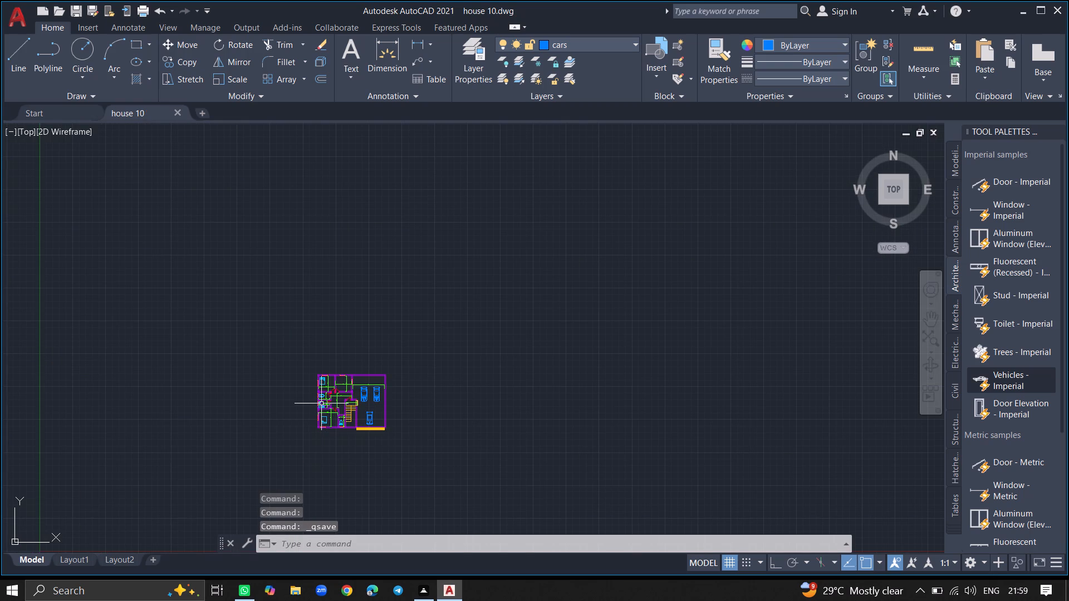
Create a multiline text box in the northwest bedroom, south of the bed and below the horizontal 10' dimension.
ctrl+scroll(321, 403, up, 2)
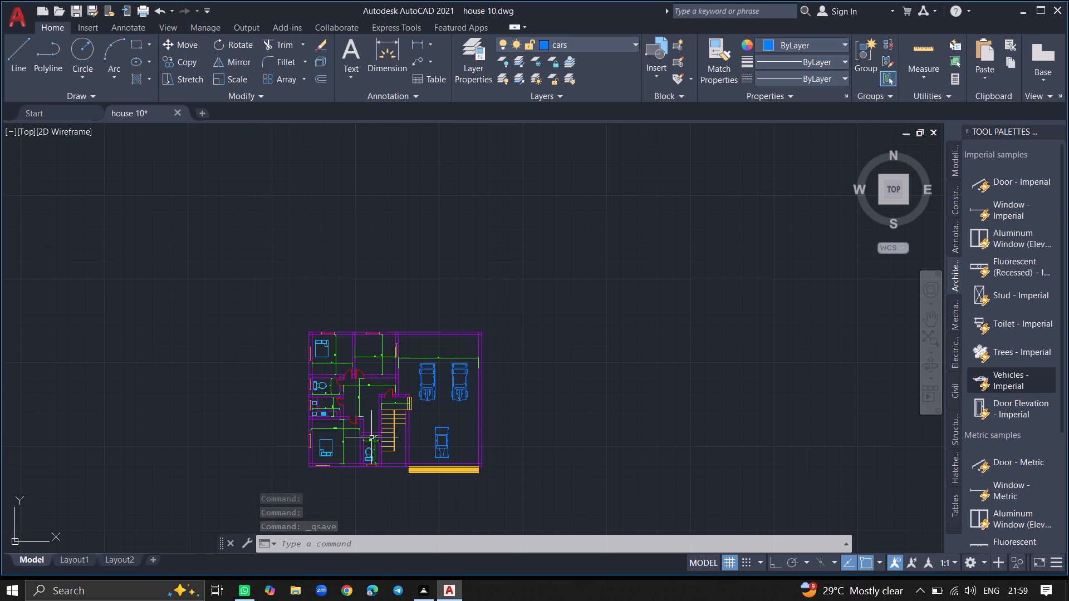
ctrl+scroll(370, 431, up, 3)
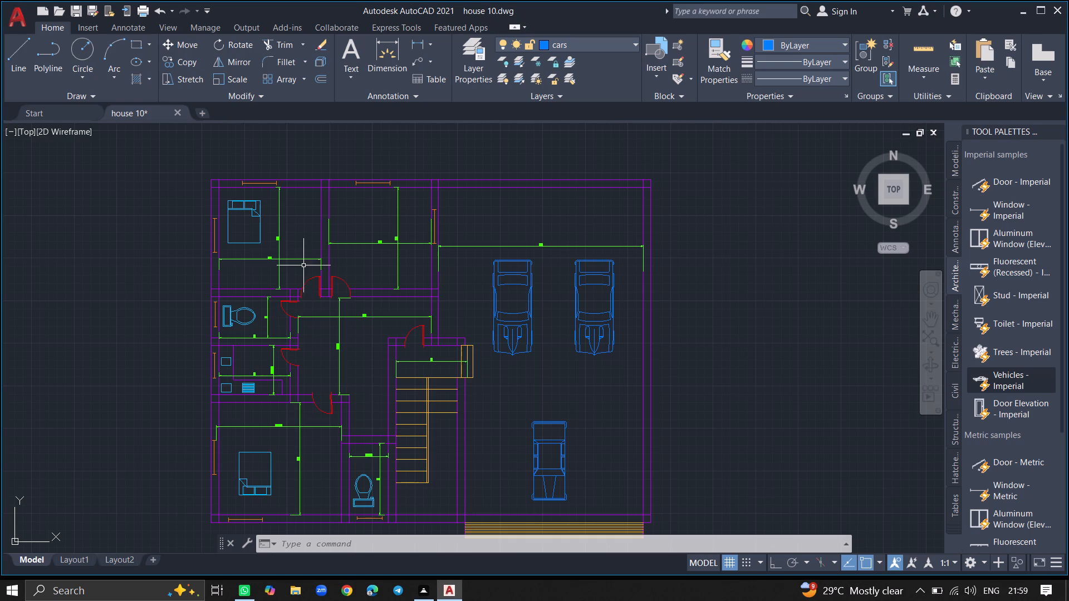
text(mtext)
key(Return)
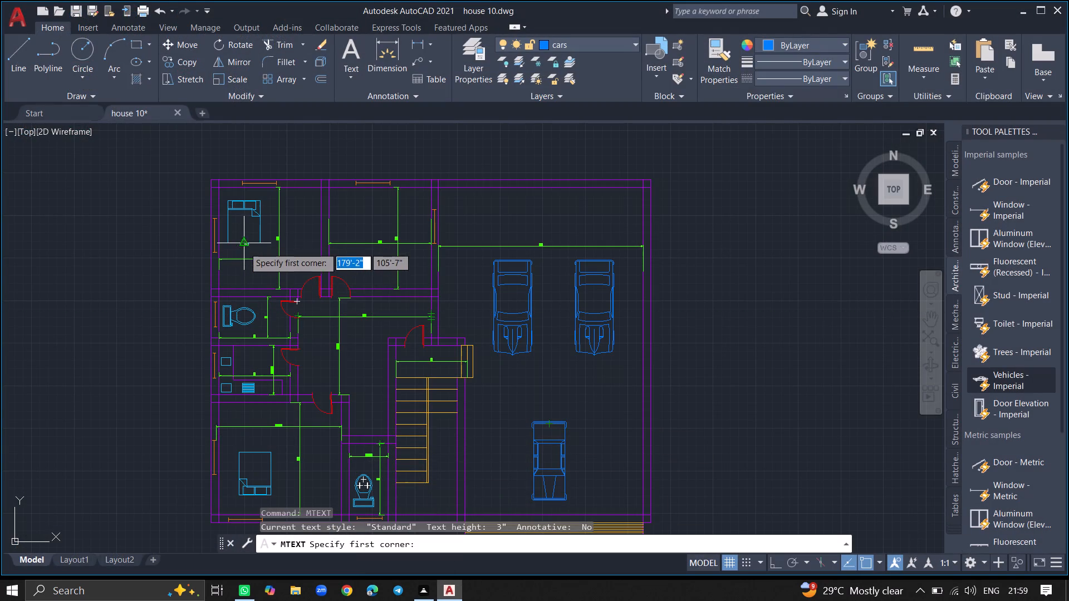
ctrl+scroll(237, 266, up, 6)
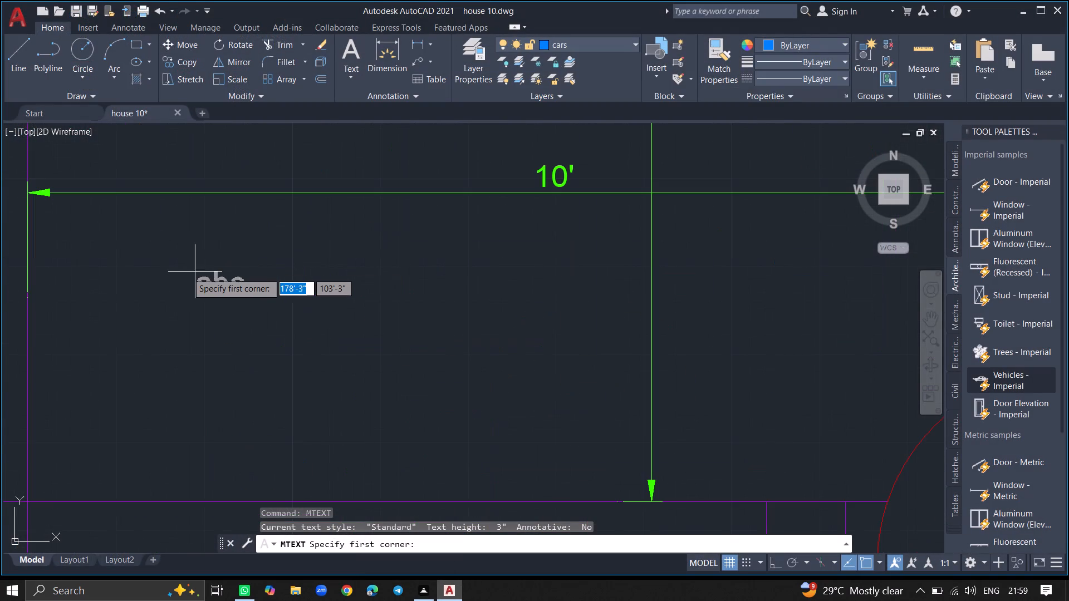
click(148, 265)
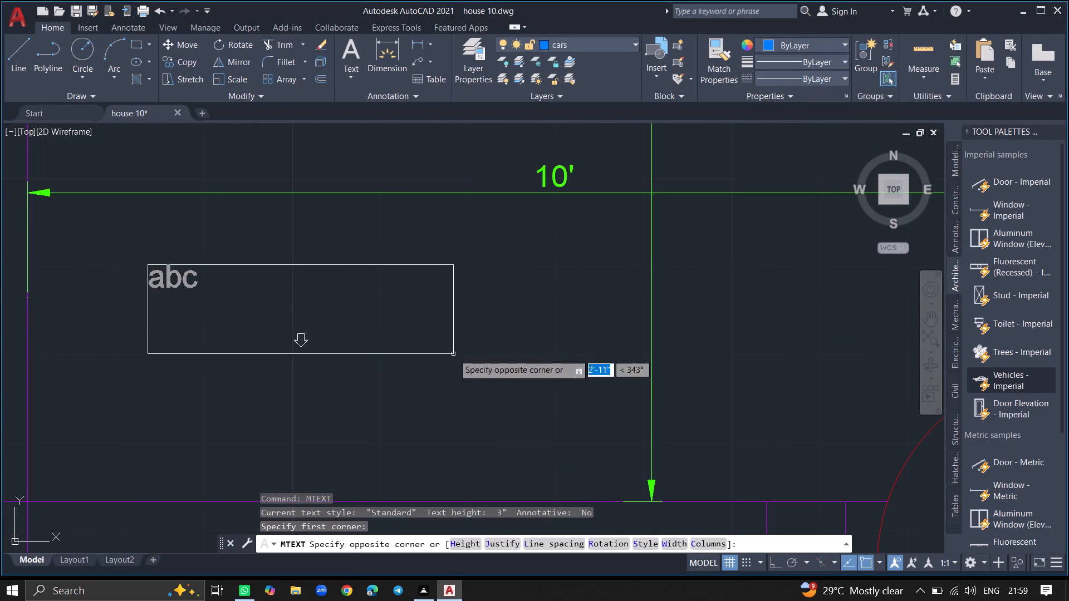
click(586, 366)
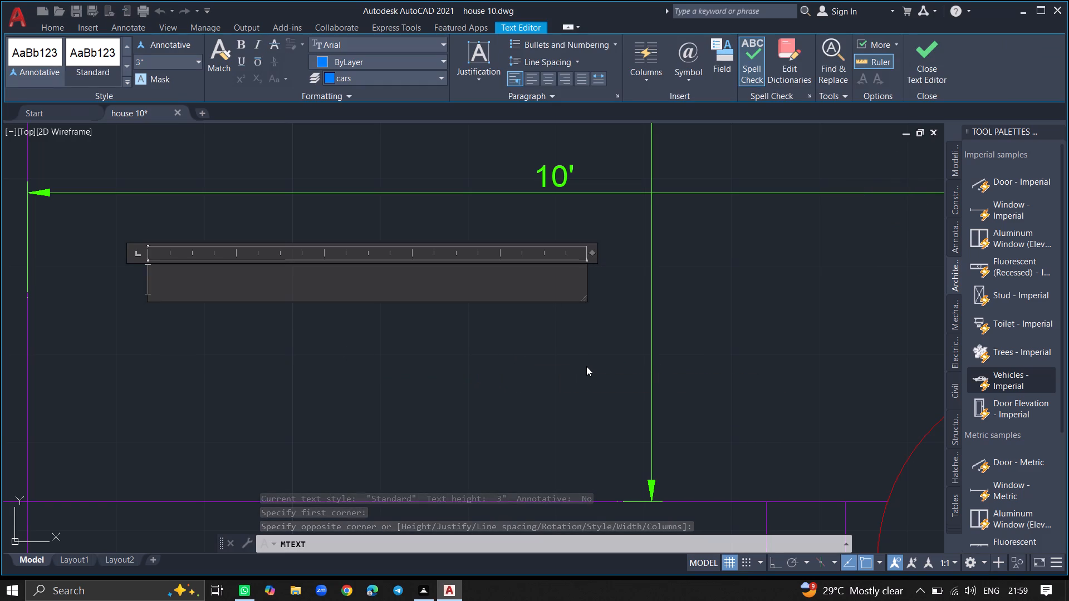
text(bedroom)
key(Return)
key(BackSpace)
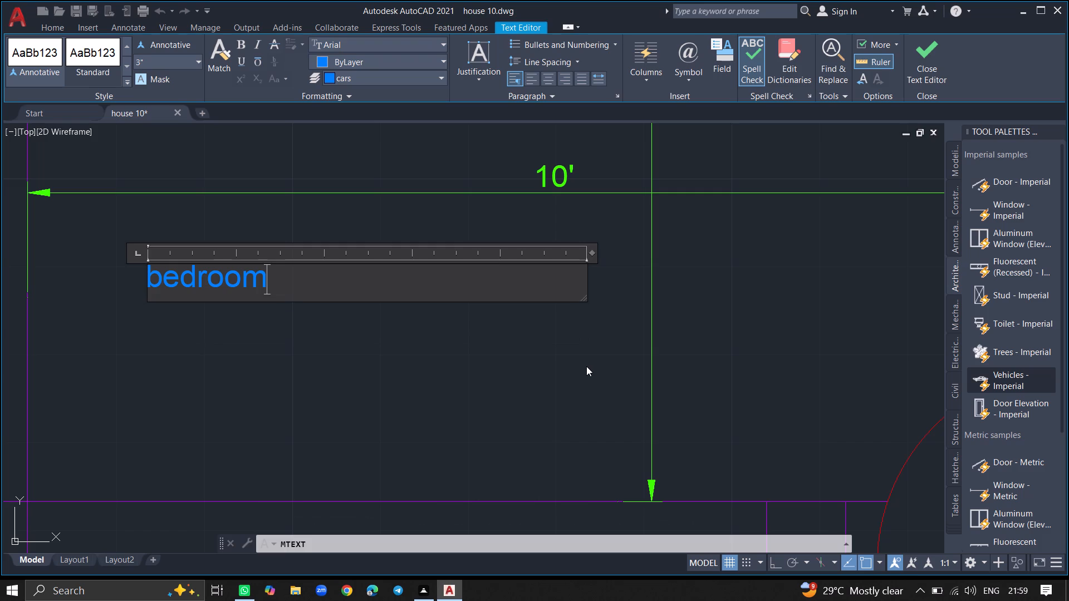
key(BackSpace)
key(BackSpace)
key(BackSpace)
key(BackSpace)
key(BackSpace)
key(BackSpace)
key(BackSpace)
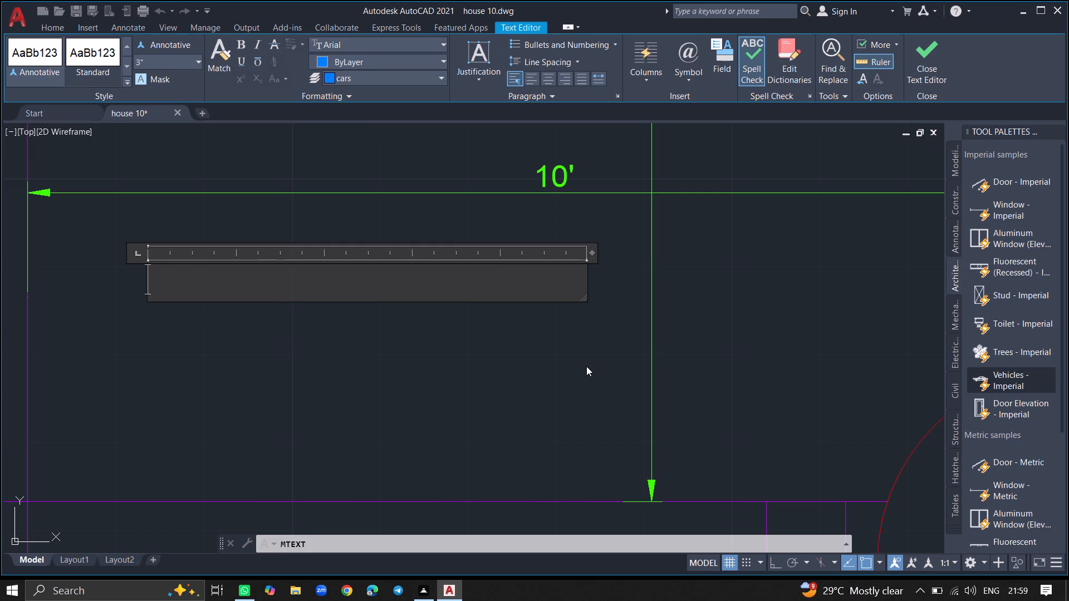
Fill the text box with BEDROOM in capitals and 10' X 10' on a second line, and finish the label.
text(BEDROOM)
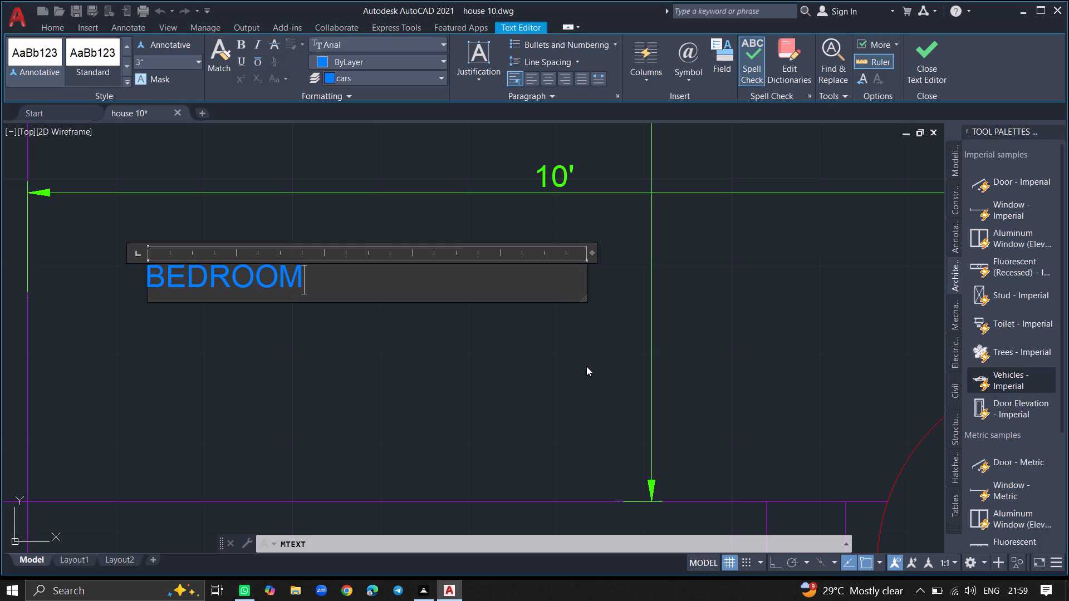
key(Return)
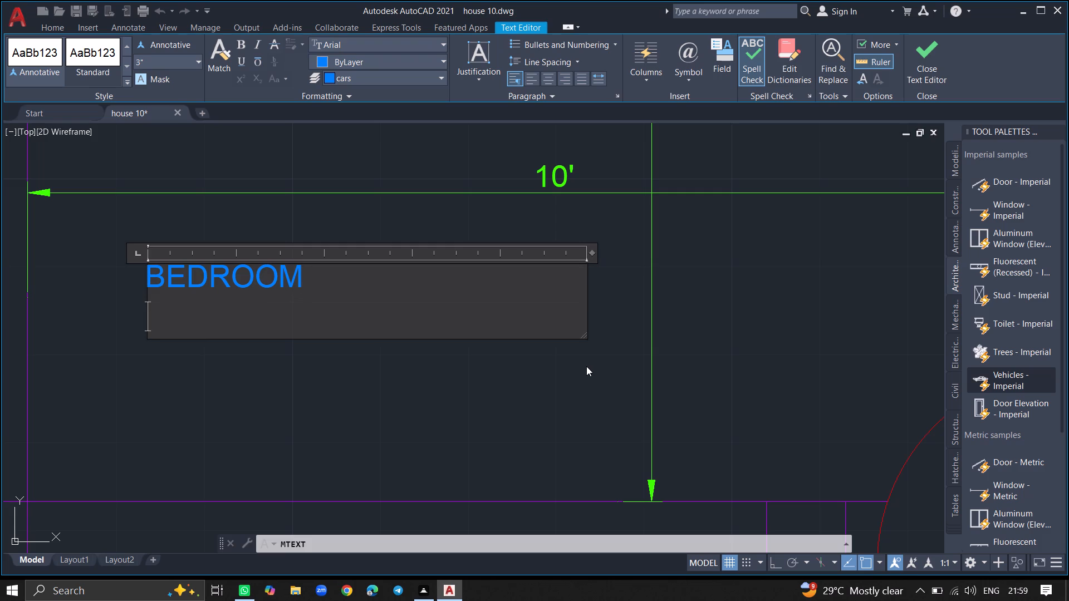
text(10' X)
key(space)
text(10')
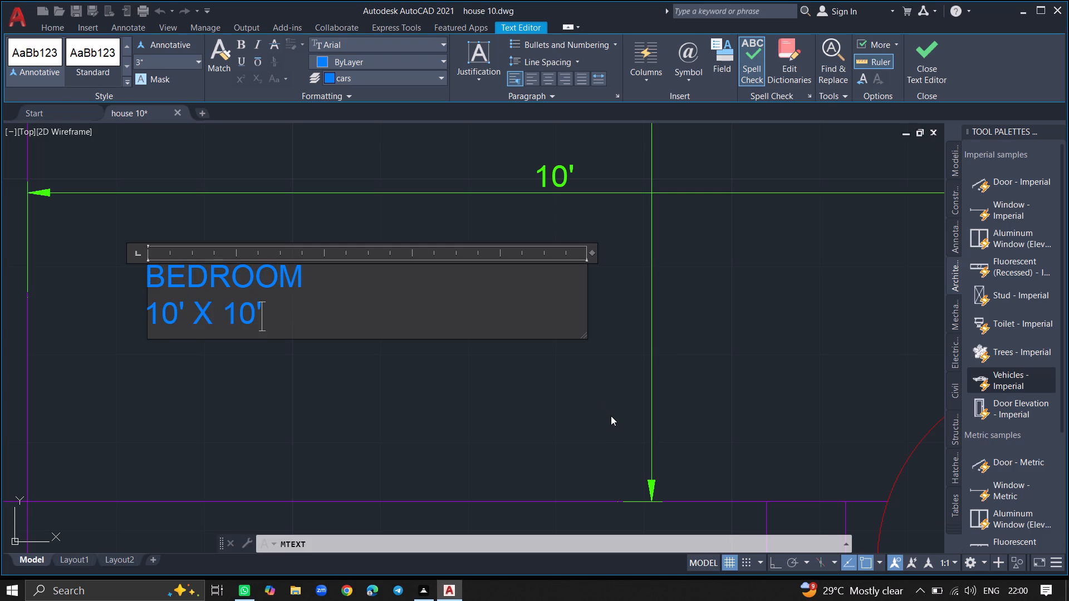
click(614, 425)
Add a multiline text label reading DRAWING with 10' X 10' beneath it in the room east of the bedroom.
ctrl+scroll(552, 393, down, 4)
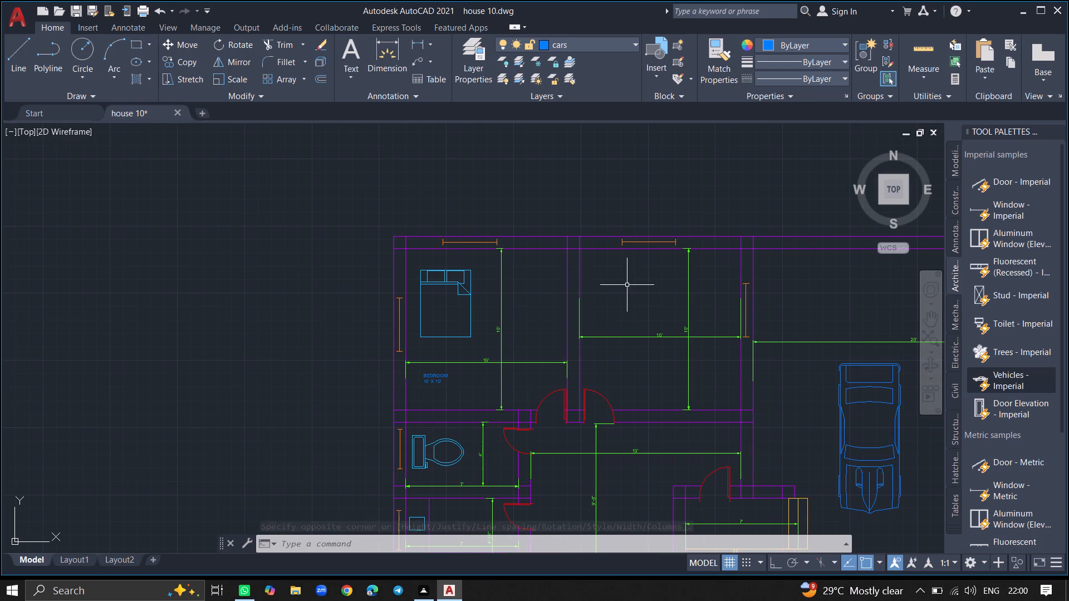
text(MTEXT)
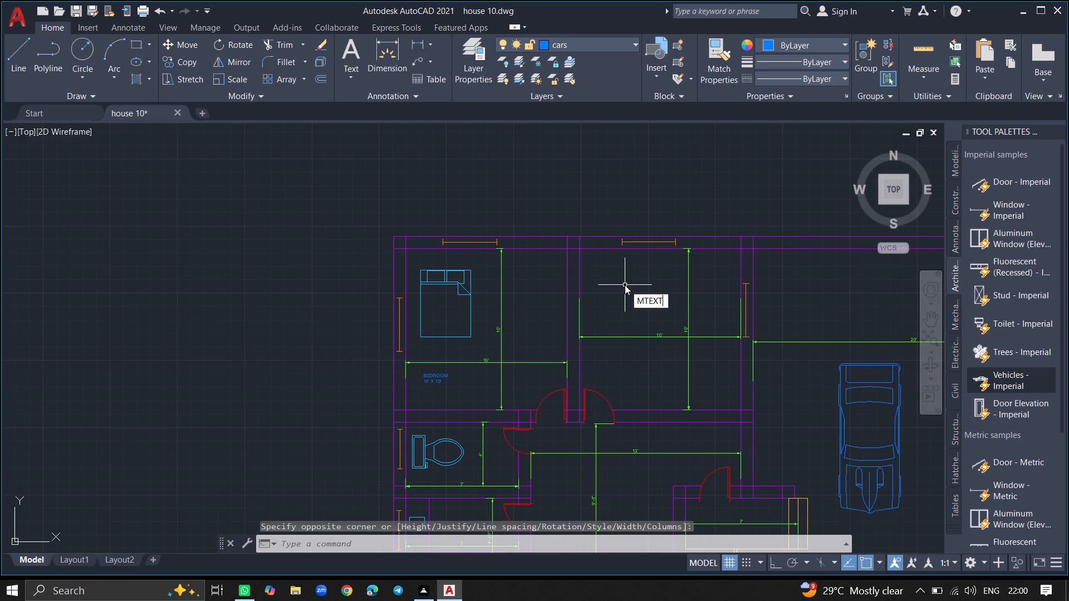
key(Return)
ctrl+scroll(625, 285, up, 1)
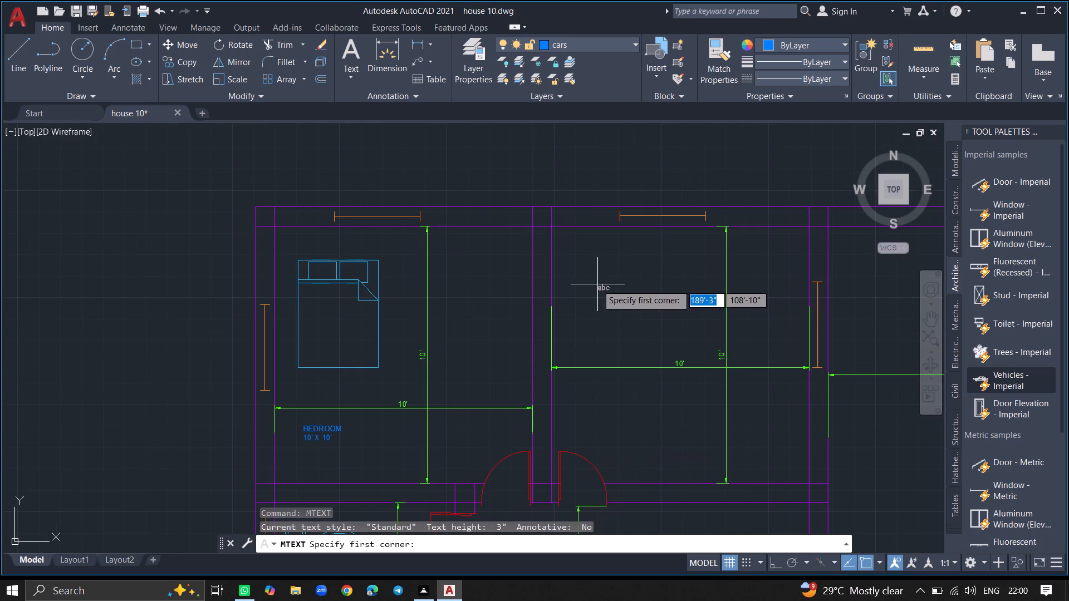
click(592, 278)
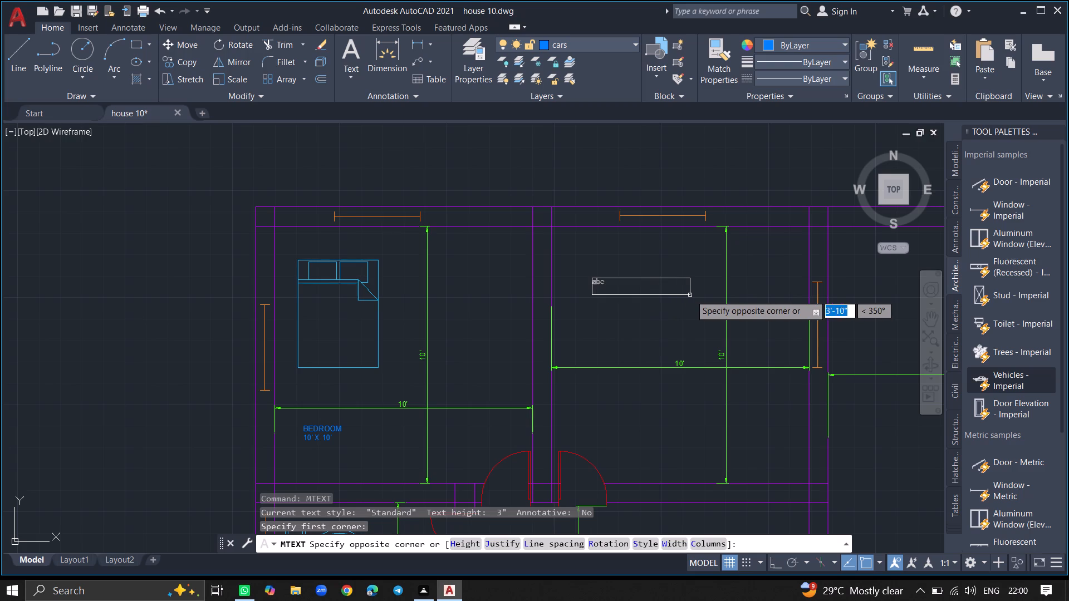
click(692, 295)
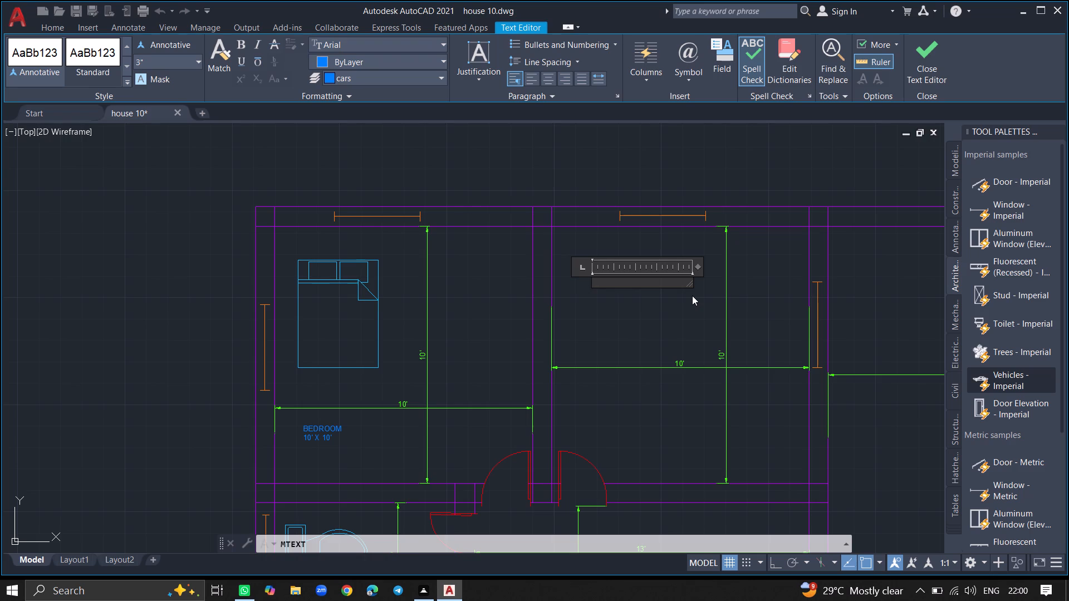
text(DRAWING)
key(Return)
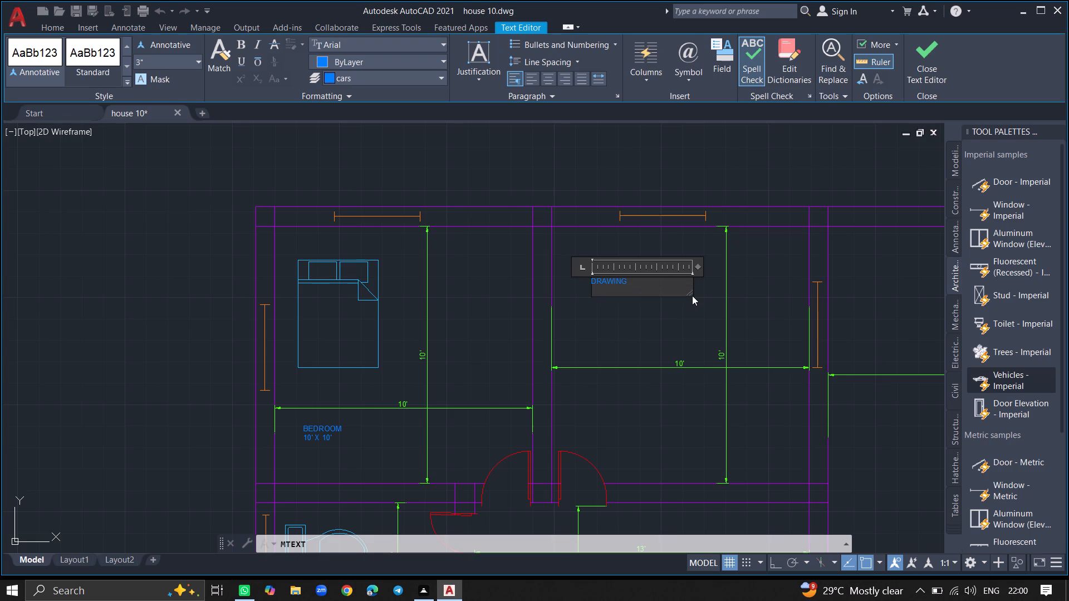
text(10' X)
key(space)
text(10')
click(681, 311)
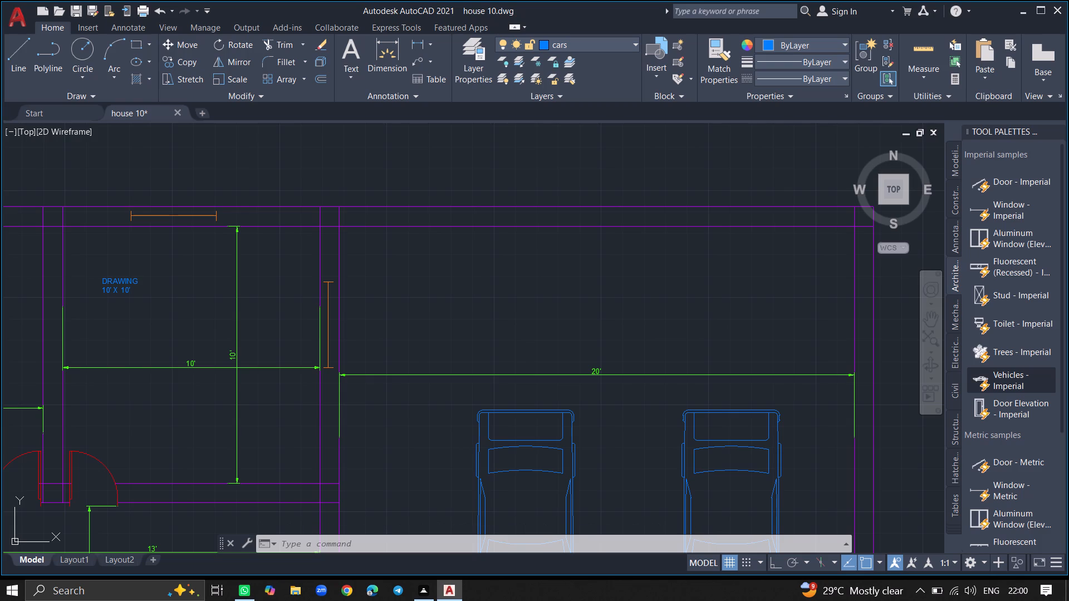
Add a multiline text label reading PARKING with 20' X 29' 6" beneath it in the parking room, north of the 20' dimension.
key(p)
key(Escape)
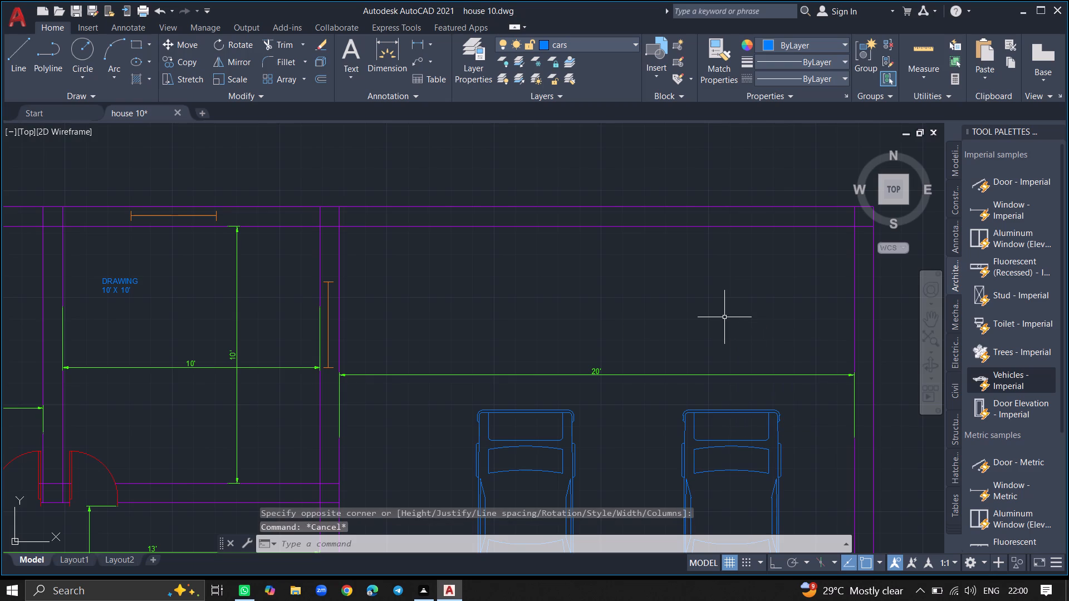
text(MTEXT)
key(Return)
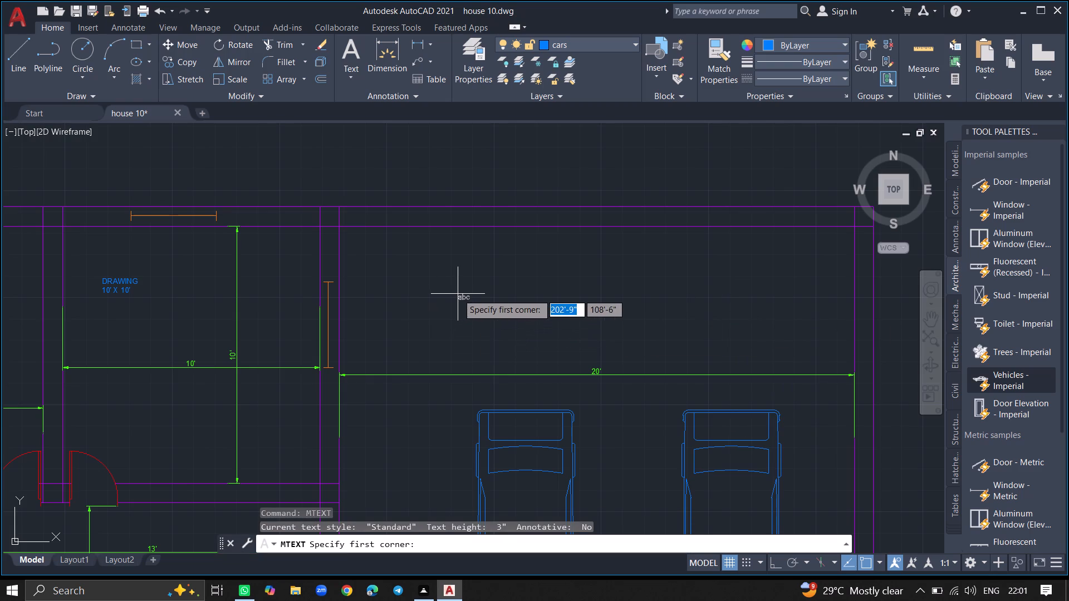
click(458, 294)
click(740, 318)
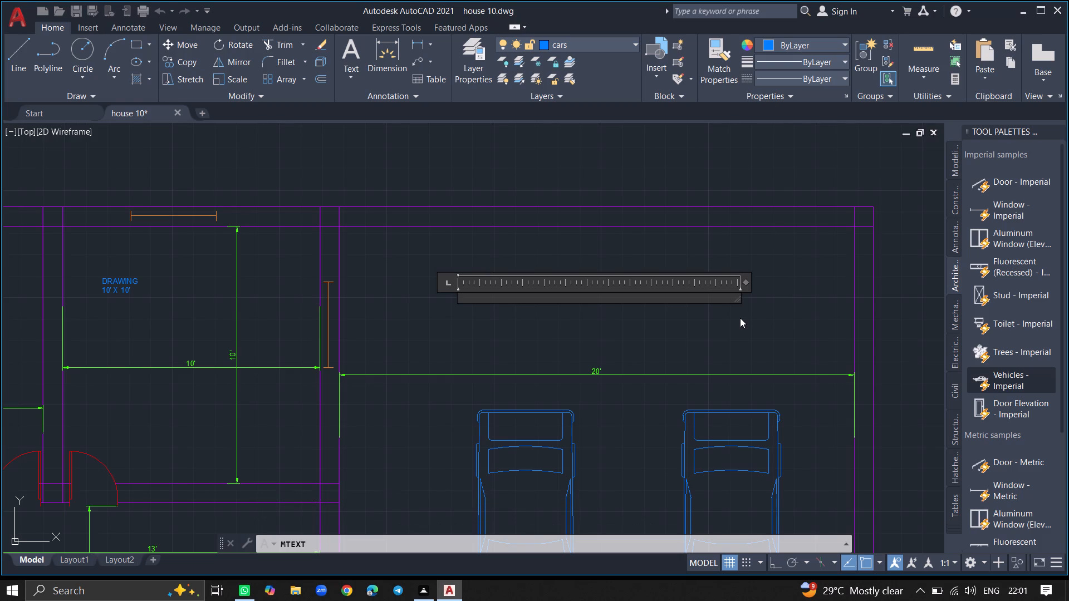
text(PARKING)
key(Return)
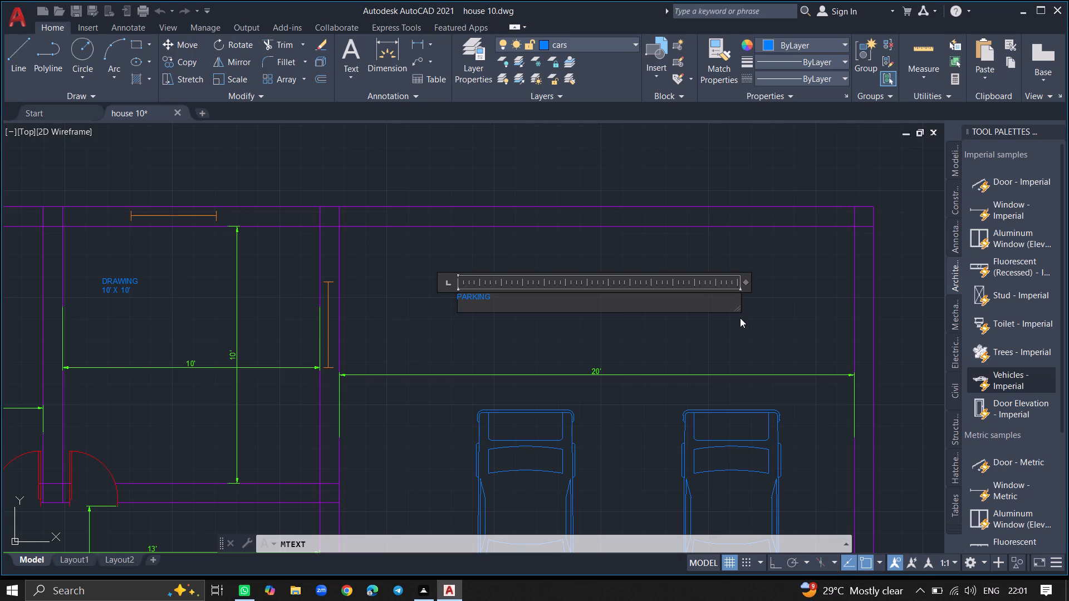
text(20' X)
key(space)
text(29')
key(space)
key(6)
key(shift+quotedbl)
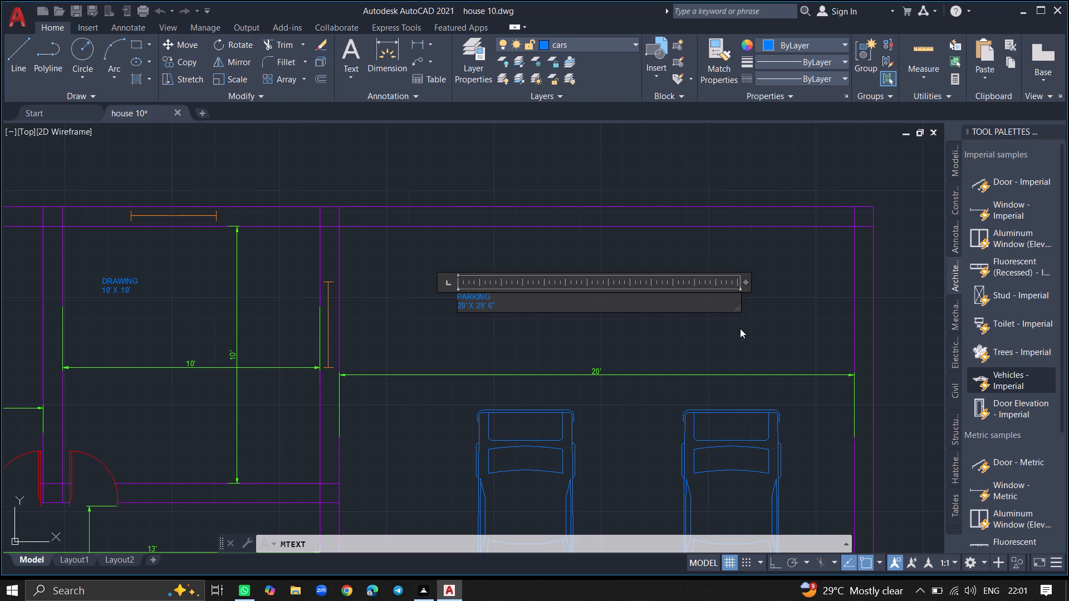
click(740, 328)
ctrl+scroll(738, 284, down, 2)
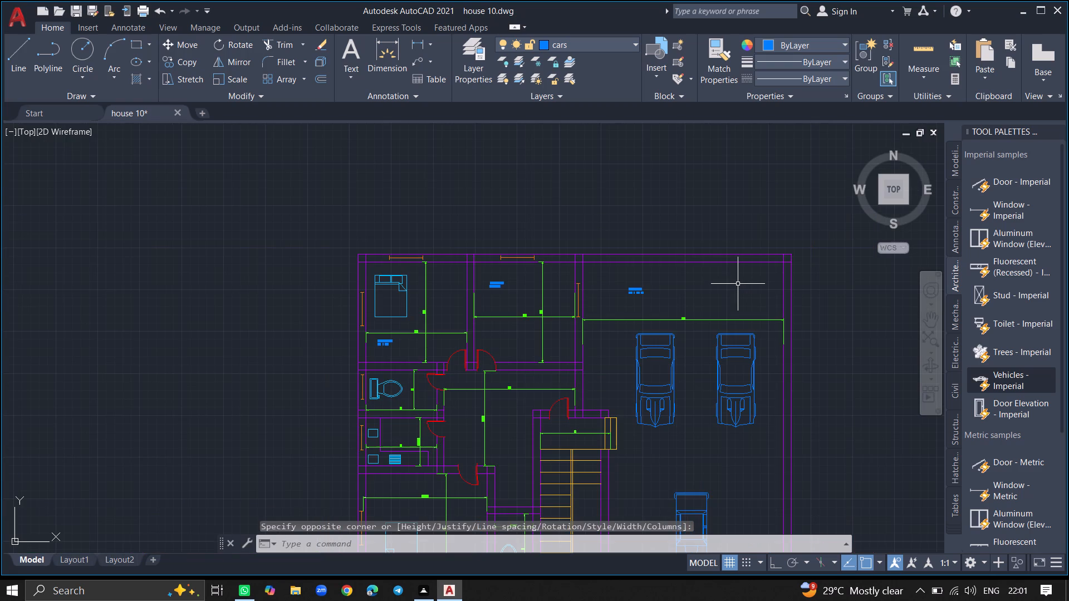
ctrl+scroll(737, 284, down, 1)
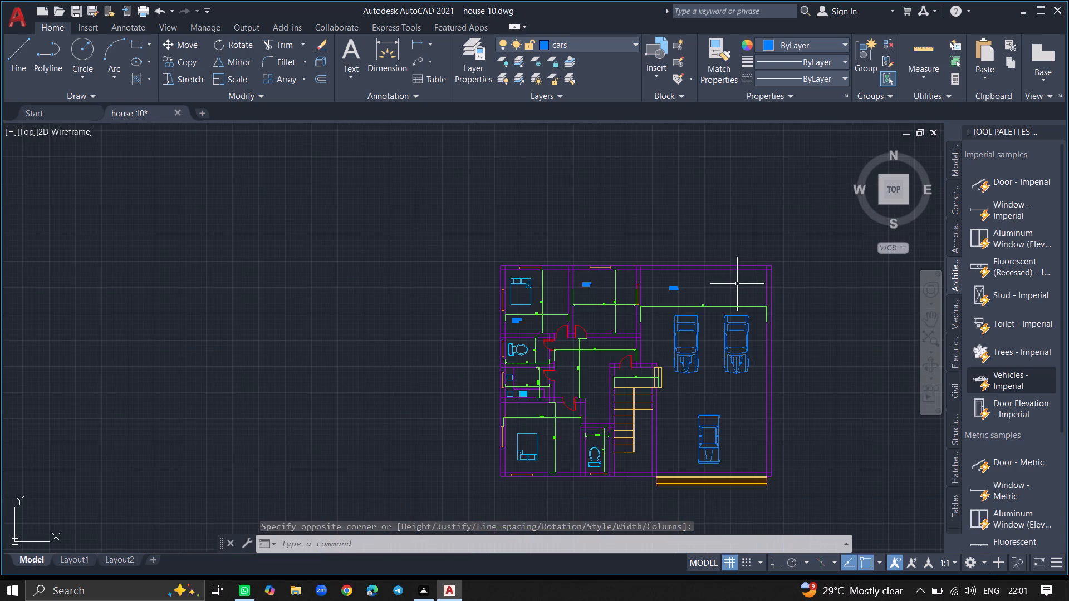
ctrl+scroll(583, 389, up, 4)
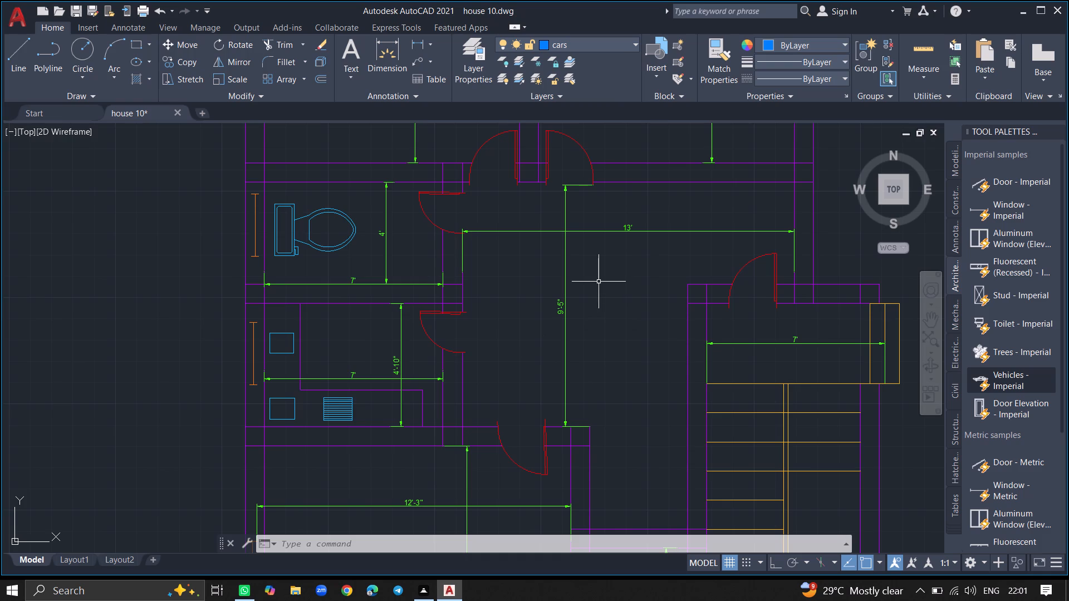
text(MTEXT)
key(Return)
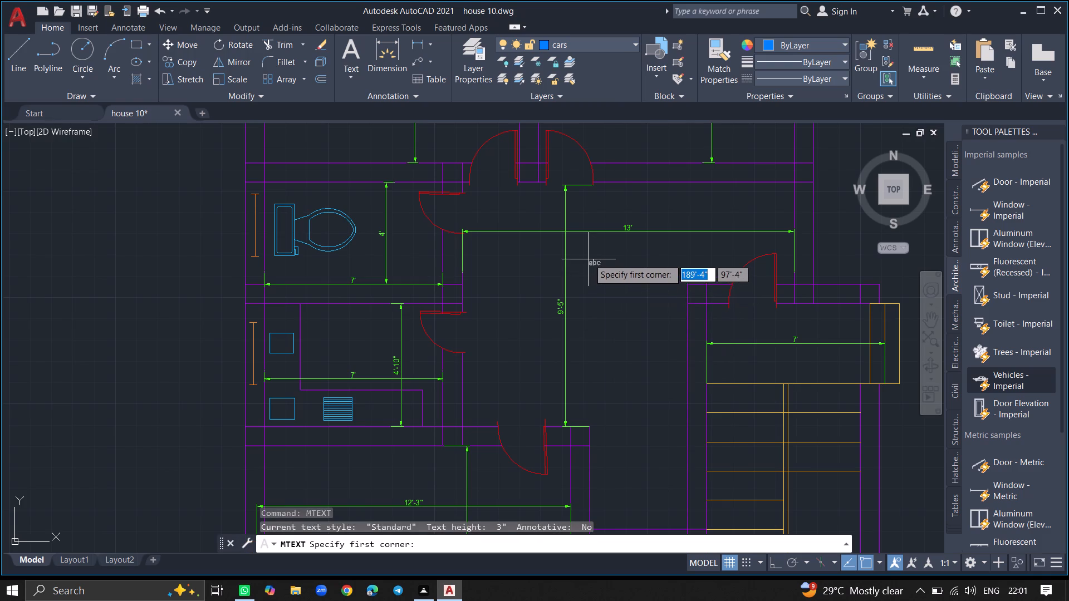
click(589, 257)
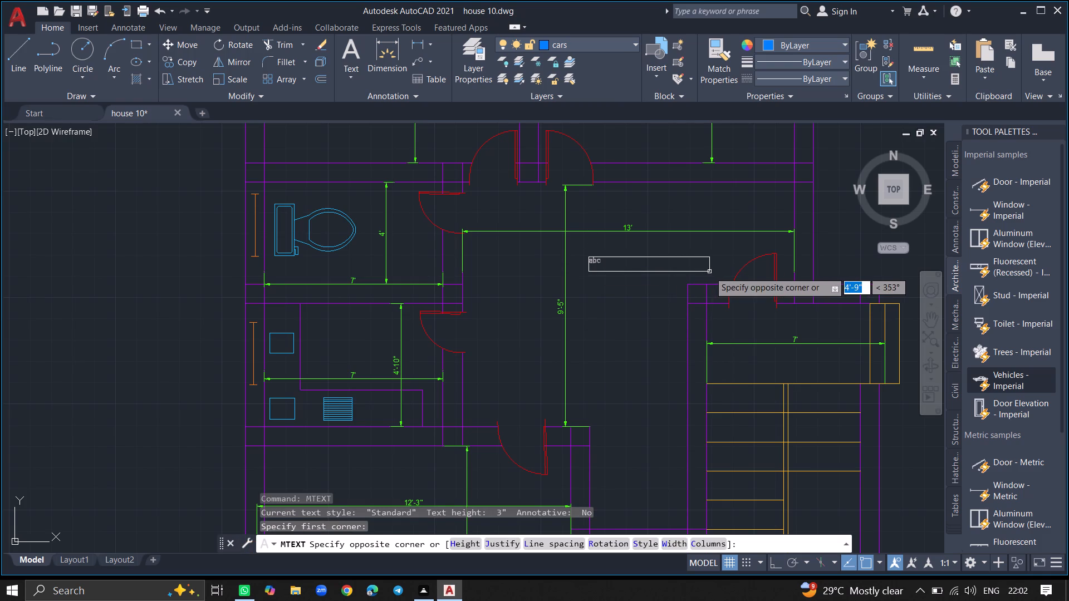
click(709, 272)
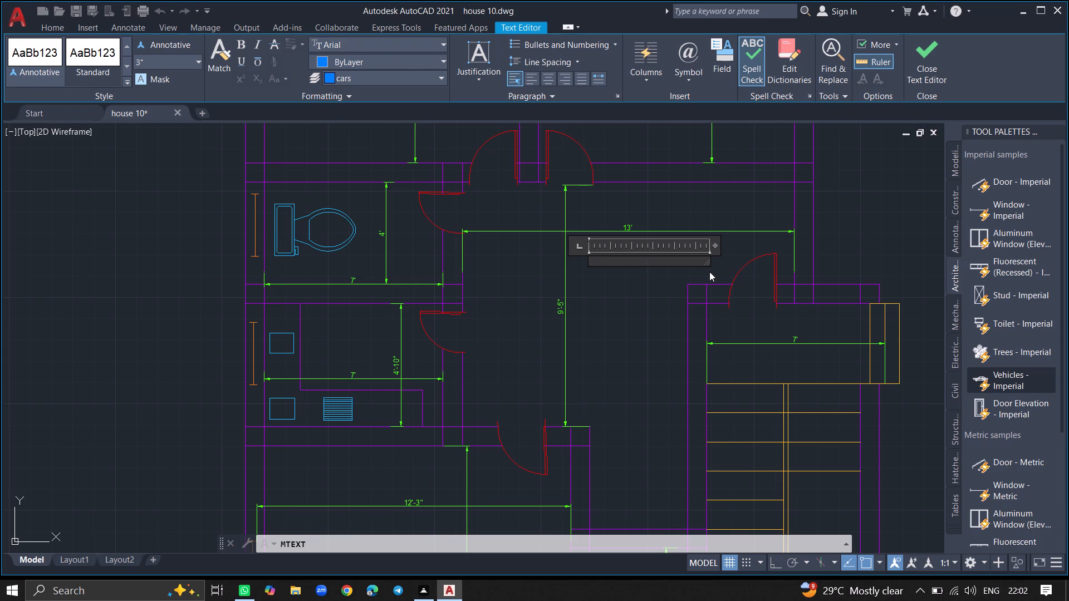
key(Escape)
Add a multiline text label reading BED with 12' X 11' beneath it in the southwest bedroom, north of the 12'-3" dimension.
ctrl+scroll(695, 264, down, 1)
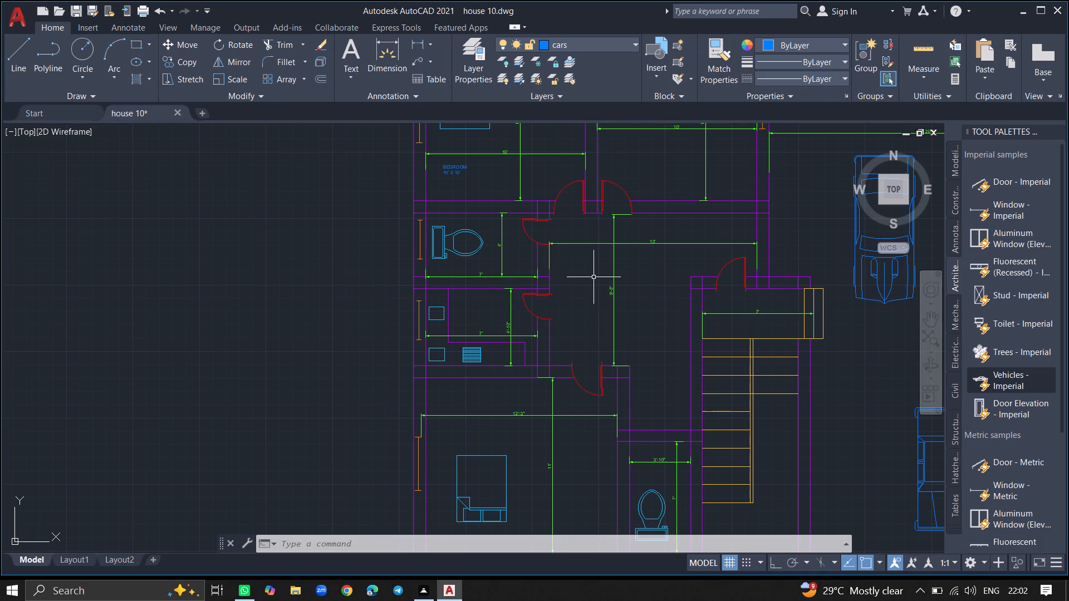
text(MTEXT)
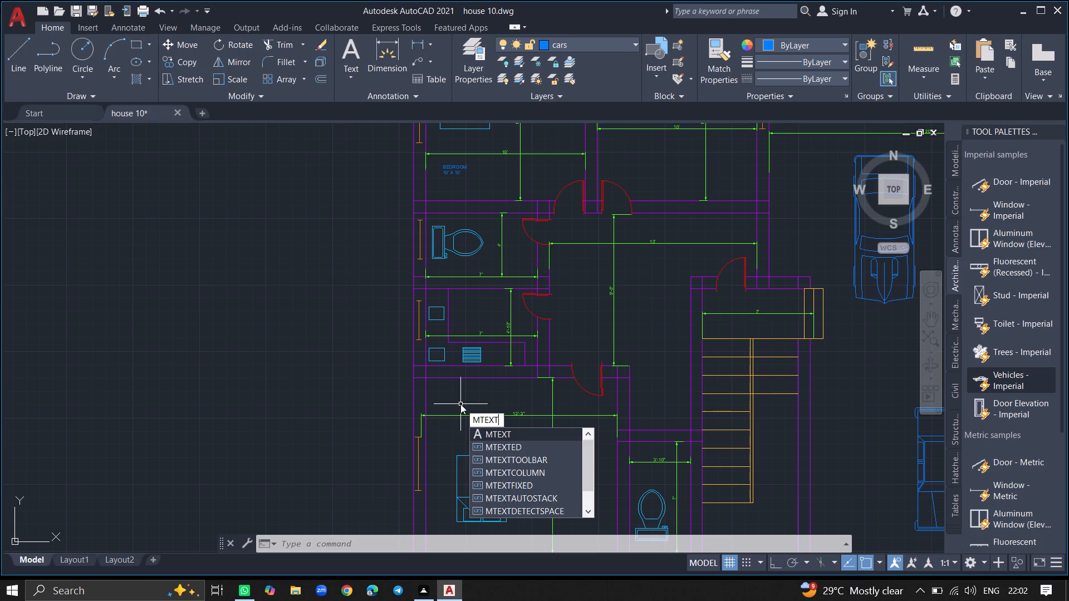
key(Return)
click(452, 387)
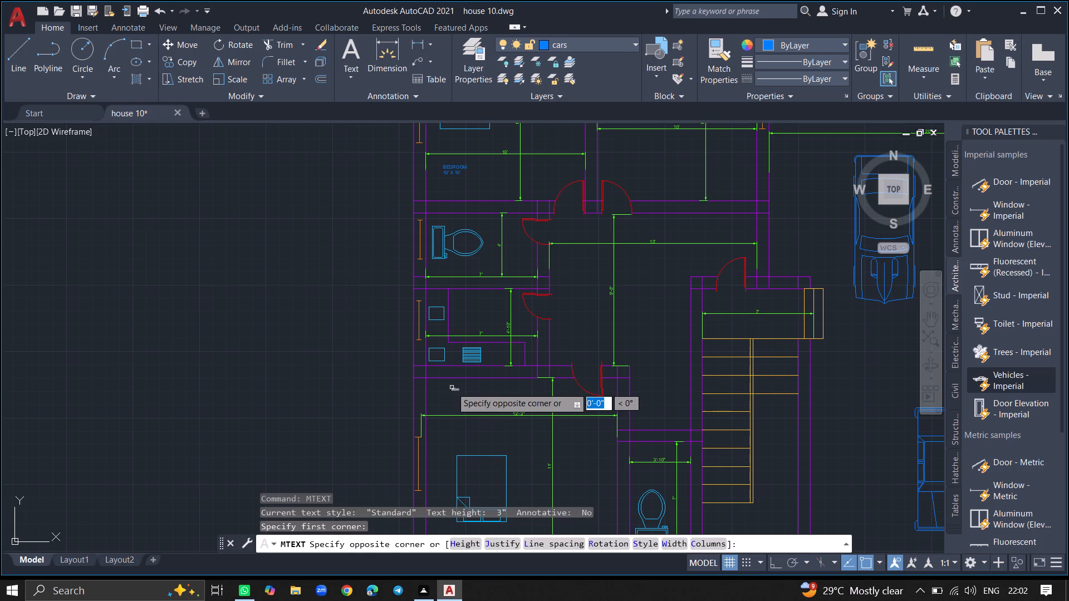
click(529, 403)
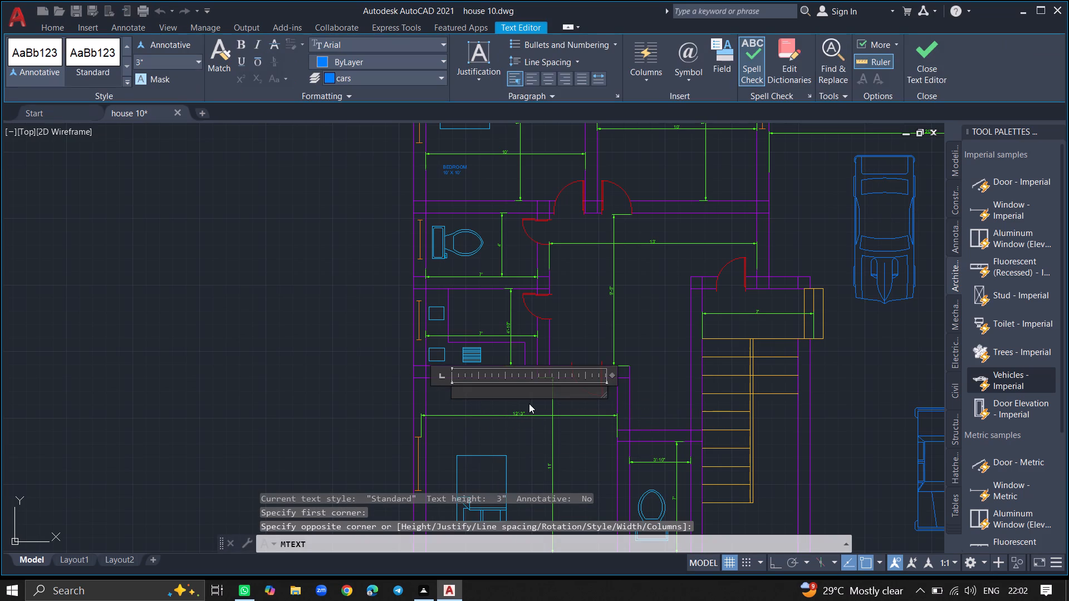
text(BED)
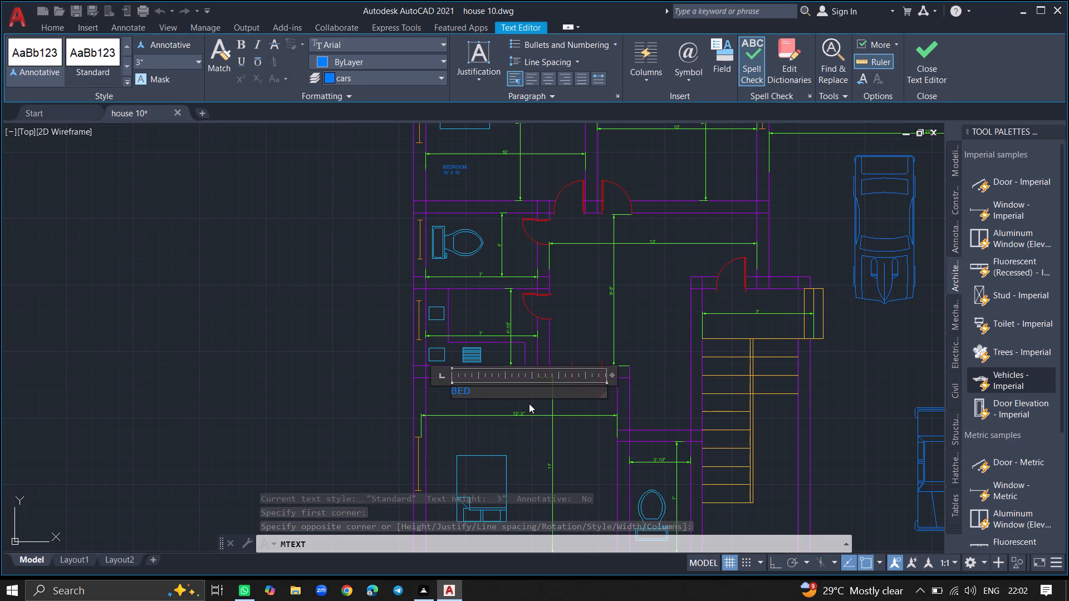
key(space)
key(Return)
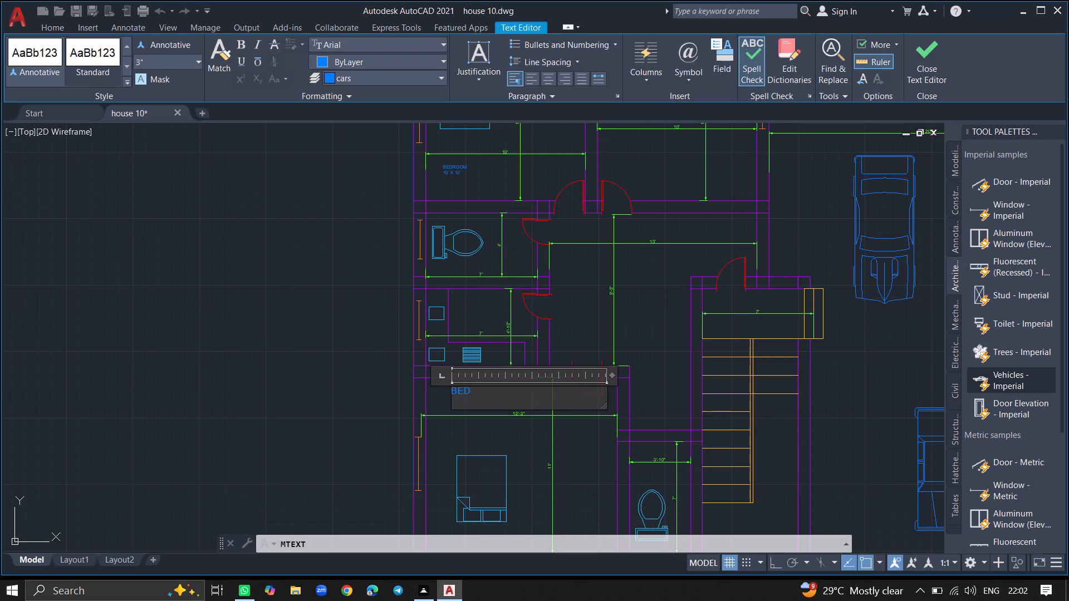
text(12)
text(' X 11')
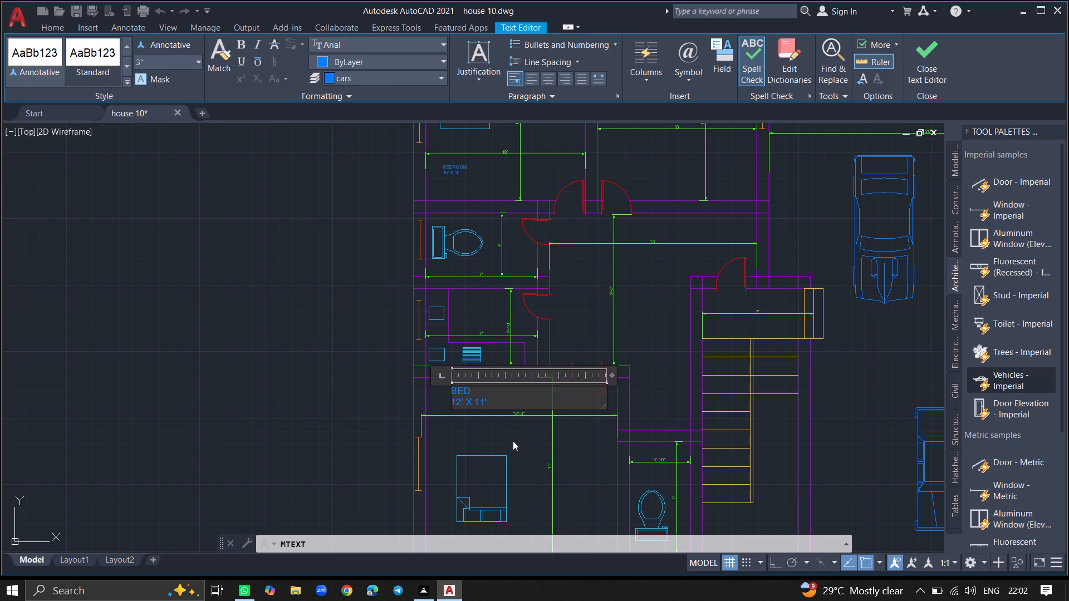
click(513, 441)
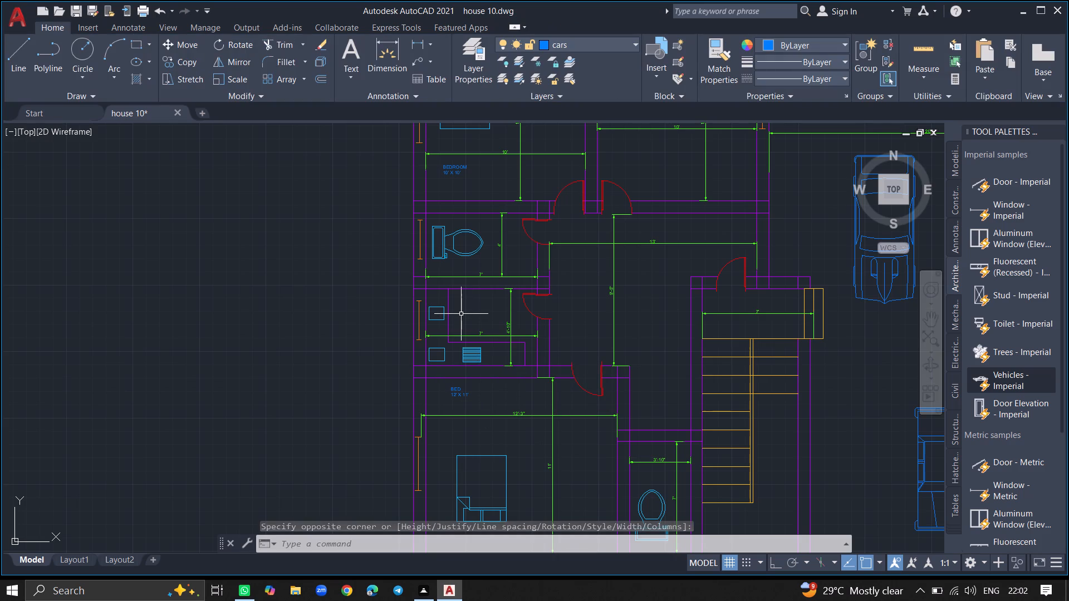
Create a multiline text box in the kitchen, east of the counter line and north of the horizontal 7' dimension.
ctrl+scroll(461, 314, up, 3)
text(MTEXT)
key(Return)
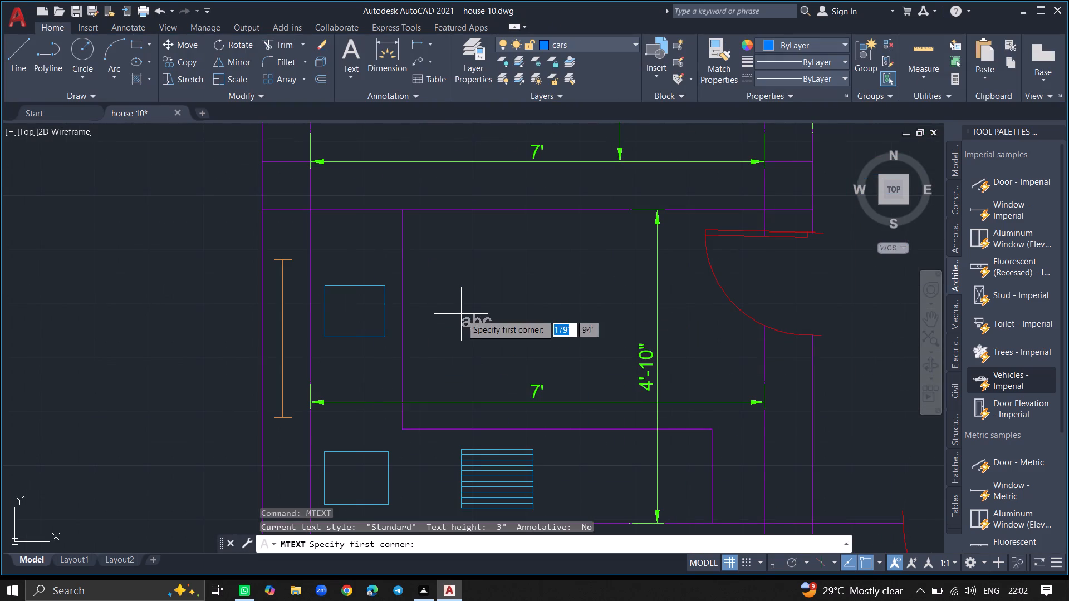
click(444, 261)
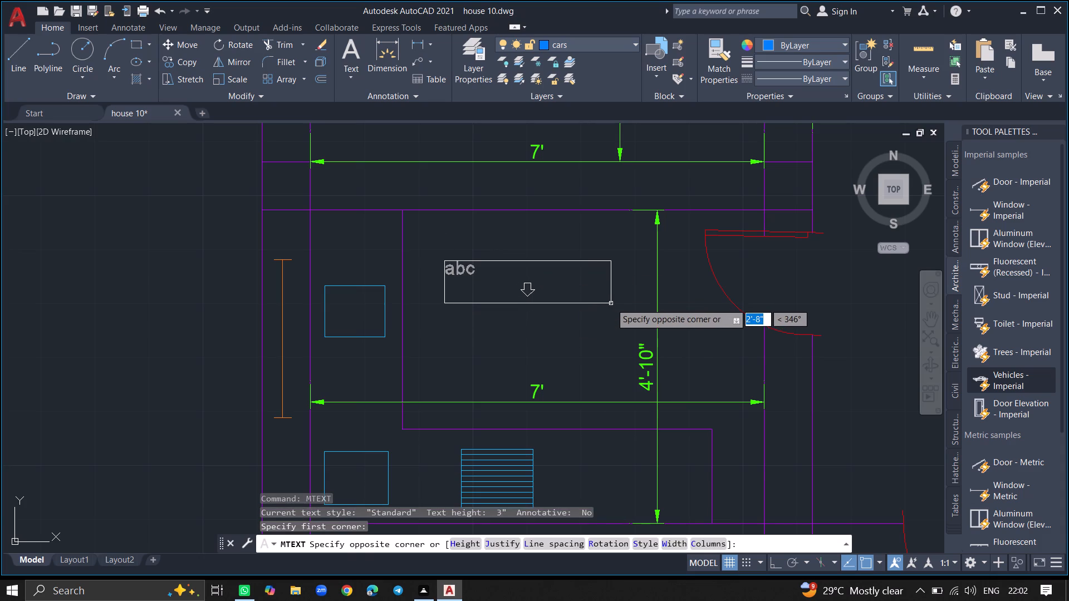
click(611, 303)
Fill the kitchen text box with the label KITCHEN and 7' X 4' 10" beneath it, and finish the text.
text(KITCHEB)
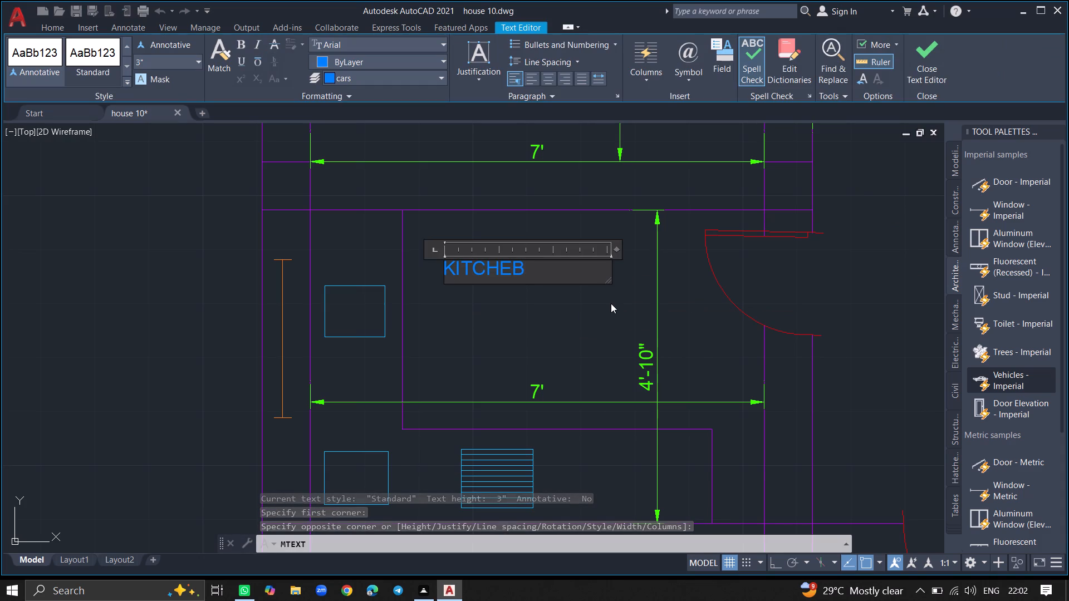
key(BackSpace)
key(n)
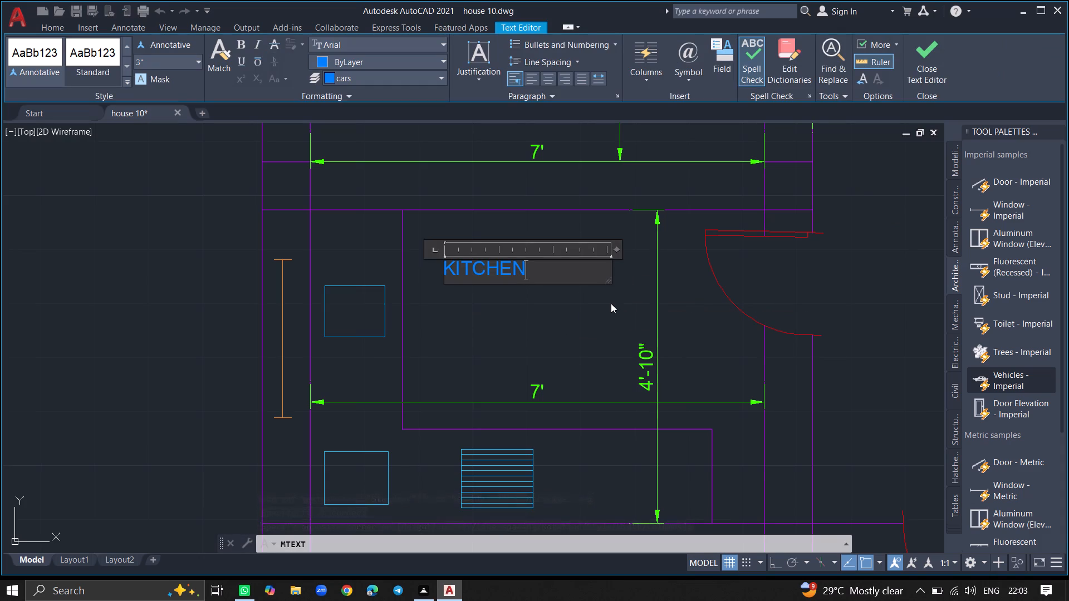
key(Return)
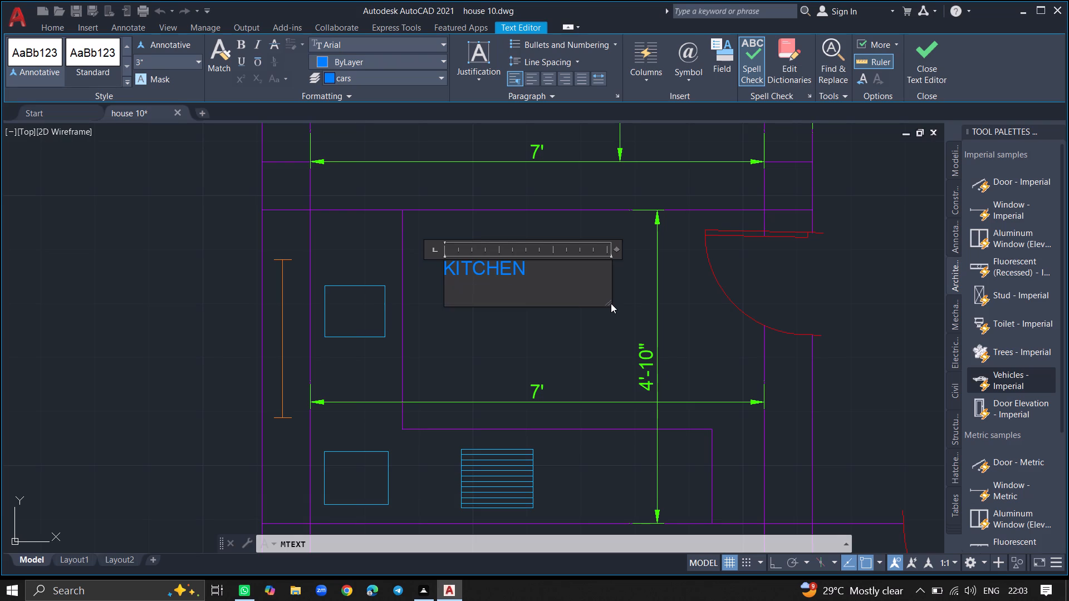
key(7)
text(')
key(space)
text(X)
key(space)
key(4)
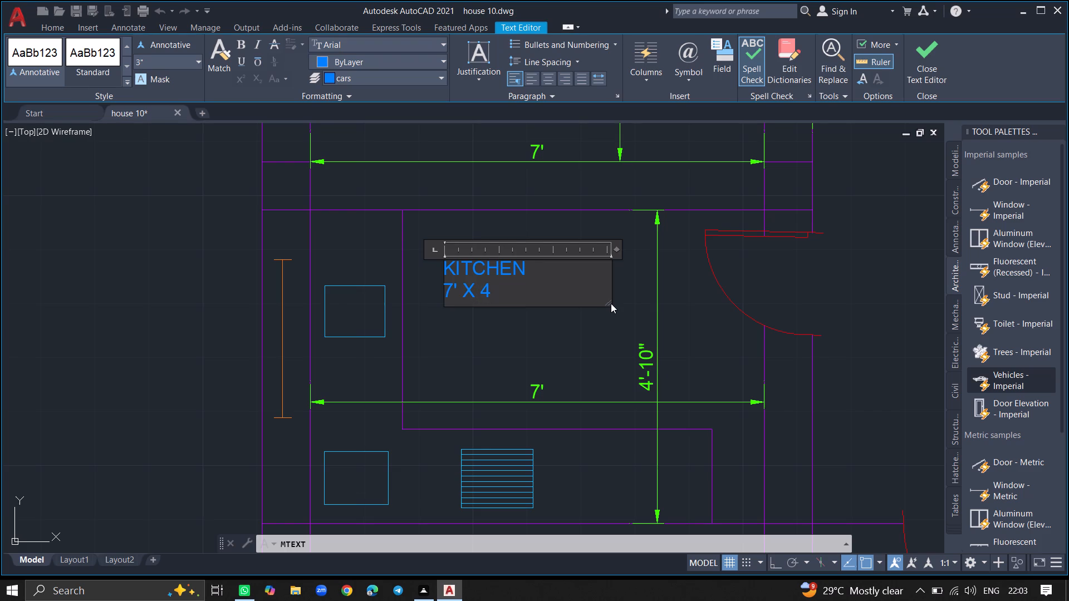
text(')
key(space)
key(1)
key(0)
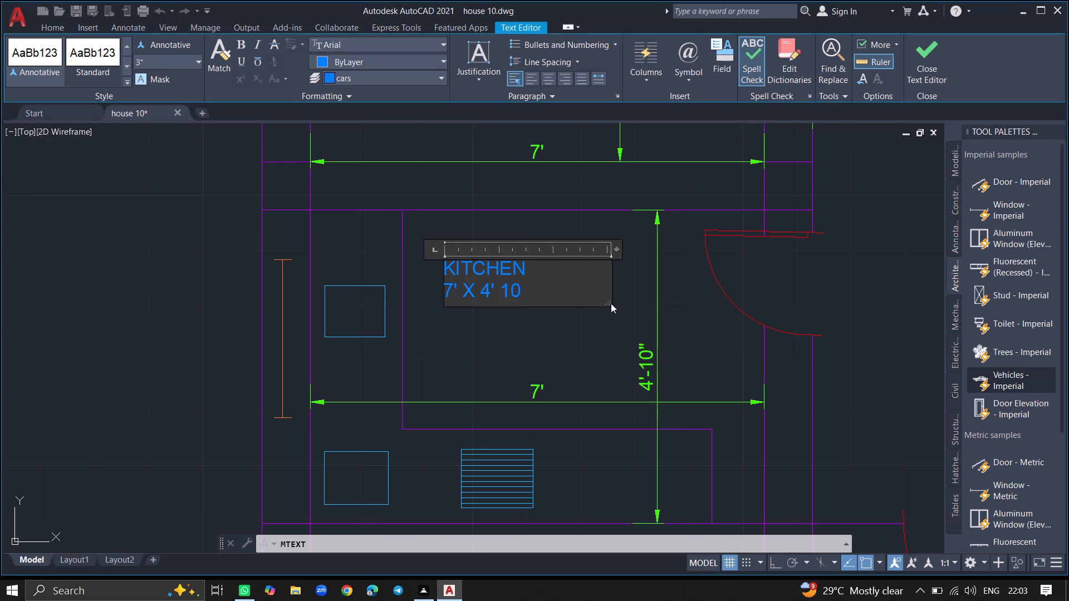
key(shift+quotedbl)
click(595, 328)
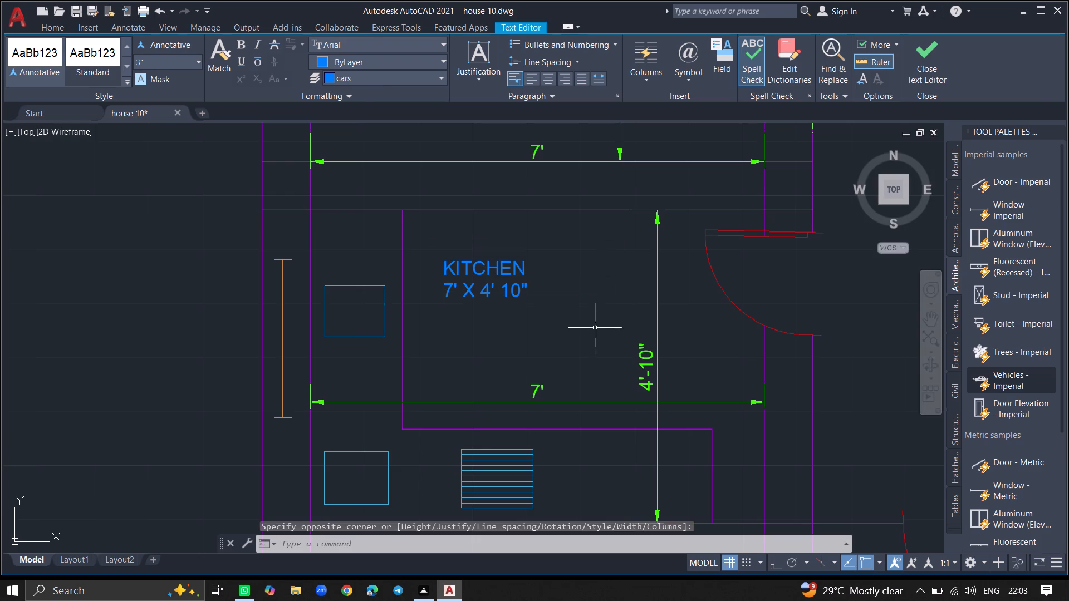
Add a multiline text label reading TOILET with 7' X 4' beneath it in the room north of the kitchen, below the toilet fixture.
ctrl+scroll(591, 292, down, 2)
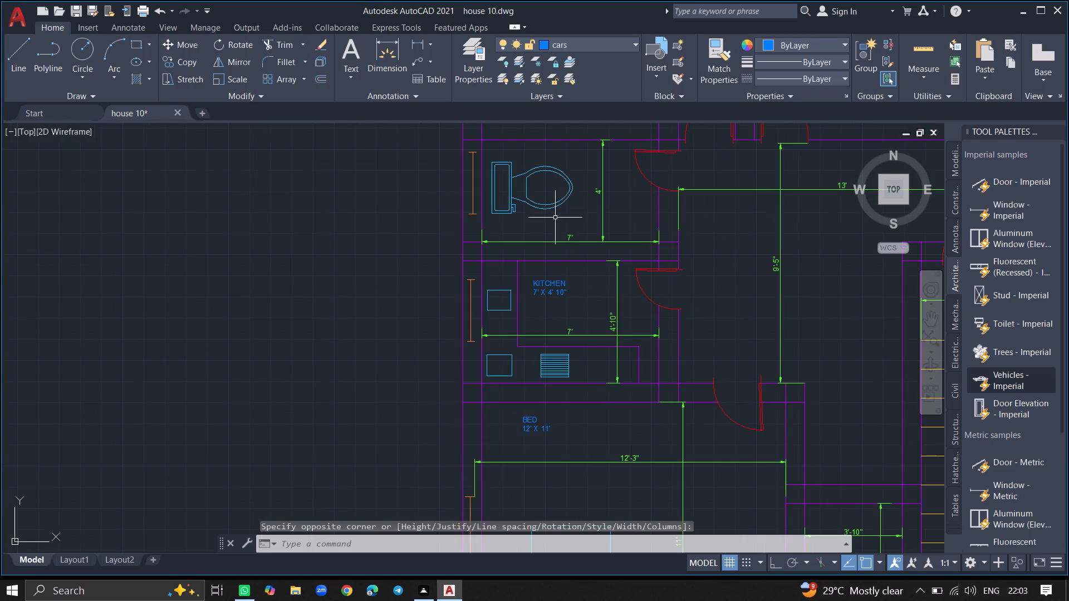
ctrl+scroll(555, 220, down, 3)
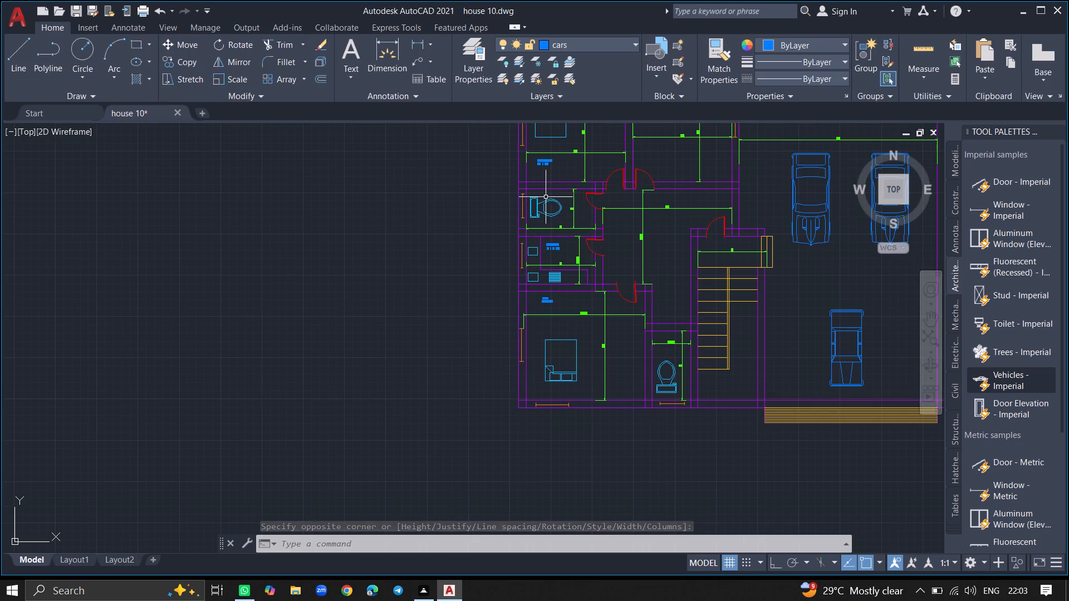
ctrl+scroll(546, 197, up, 3)
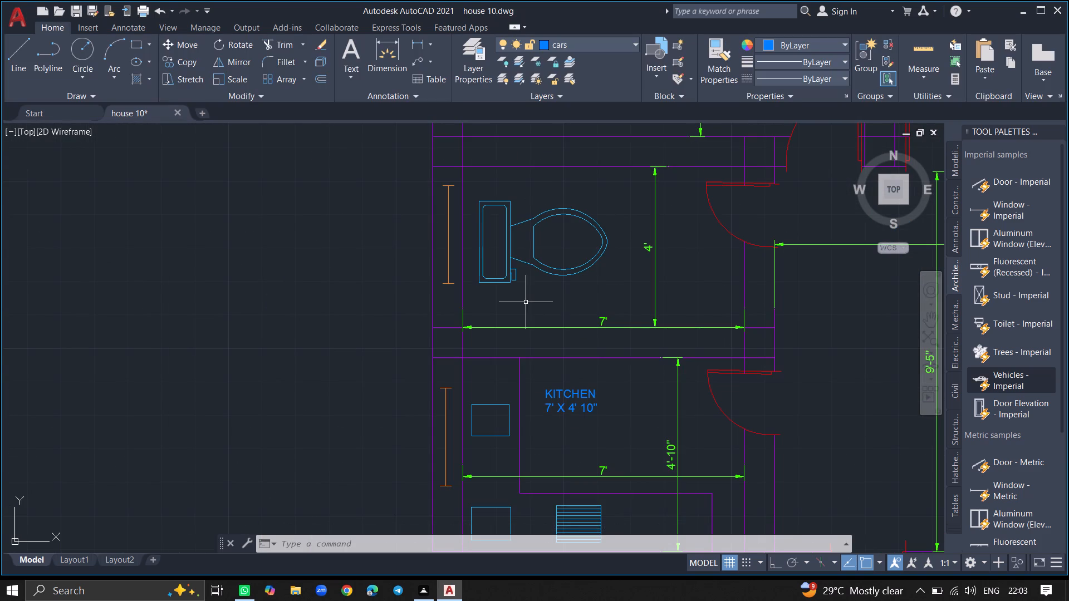
text(MTEXT)
key(Return)
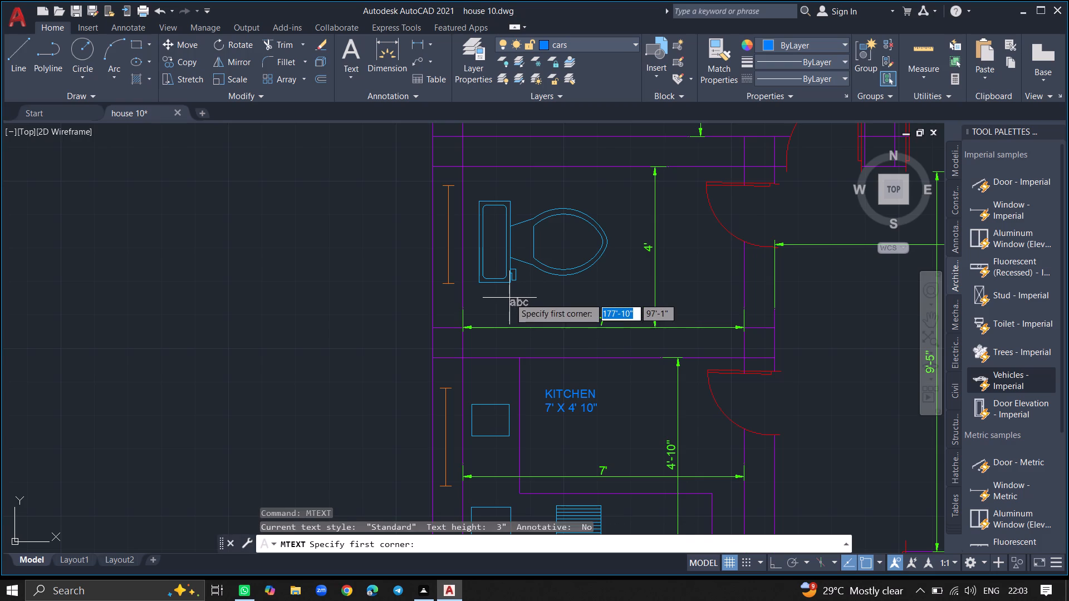
click(509, 298)
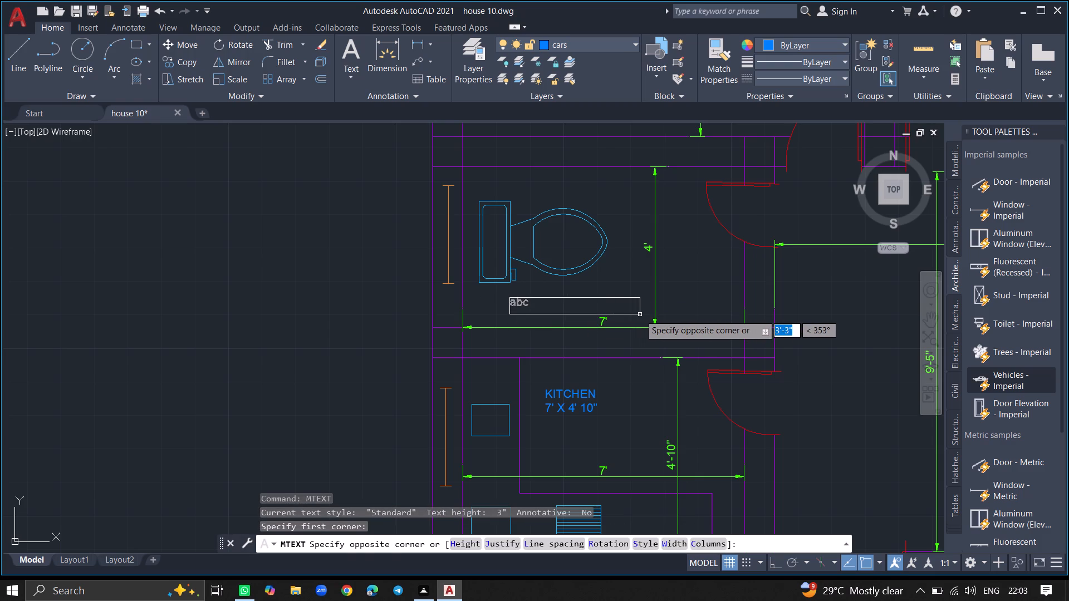
click(640, 314)
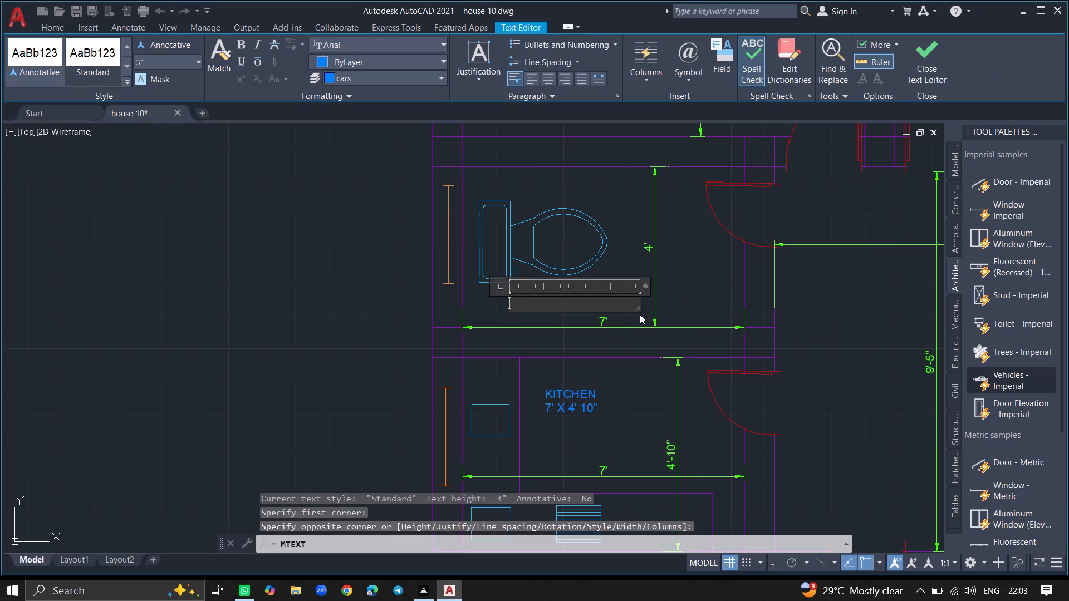
text(TOILET)
key(Return)
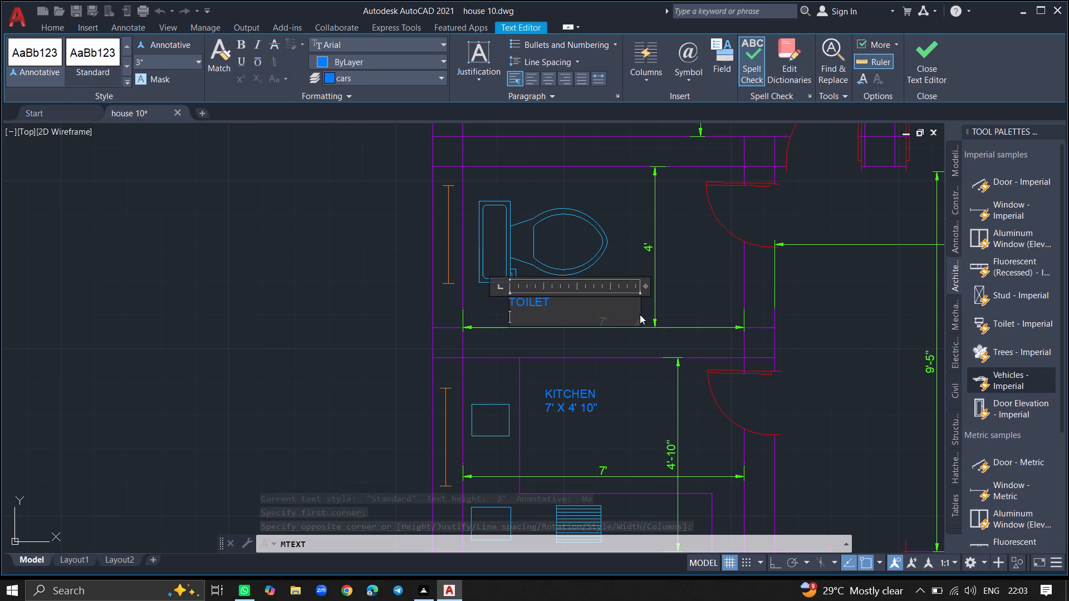
key(7)
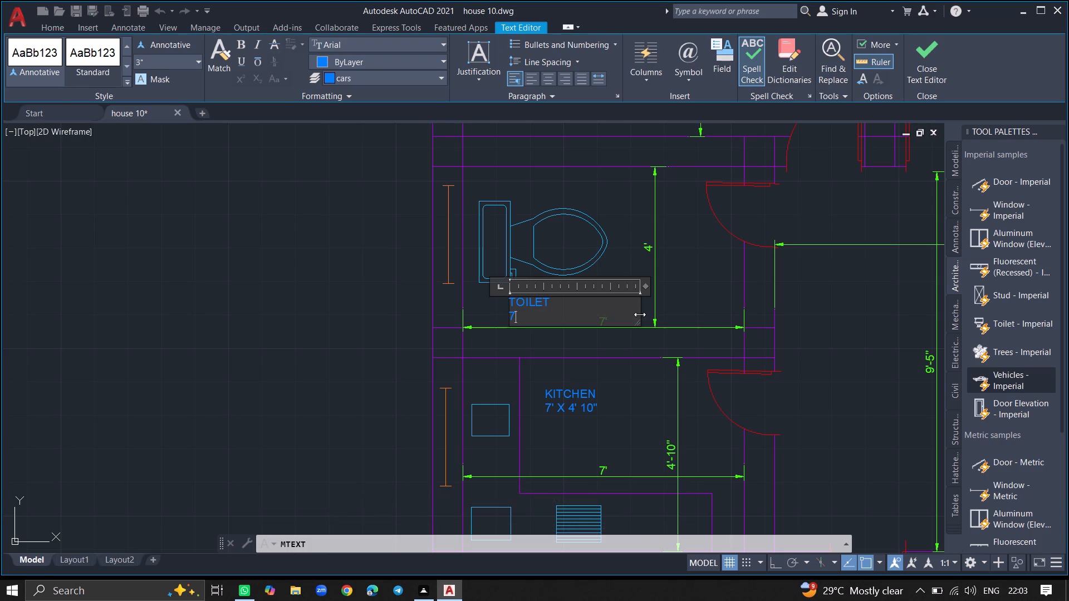
text(' X 4)
key(apostrophe)
key(space)
click(663, 333)
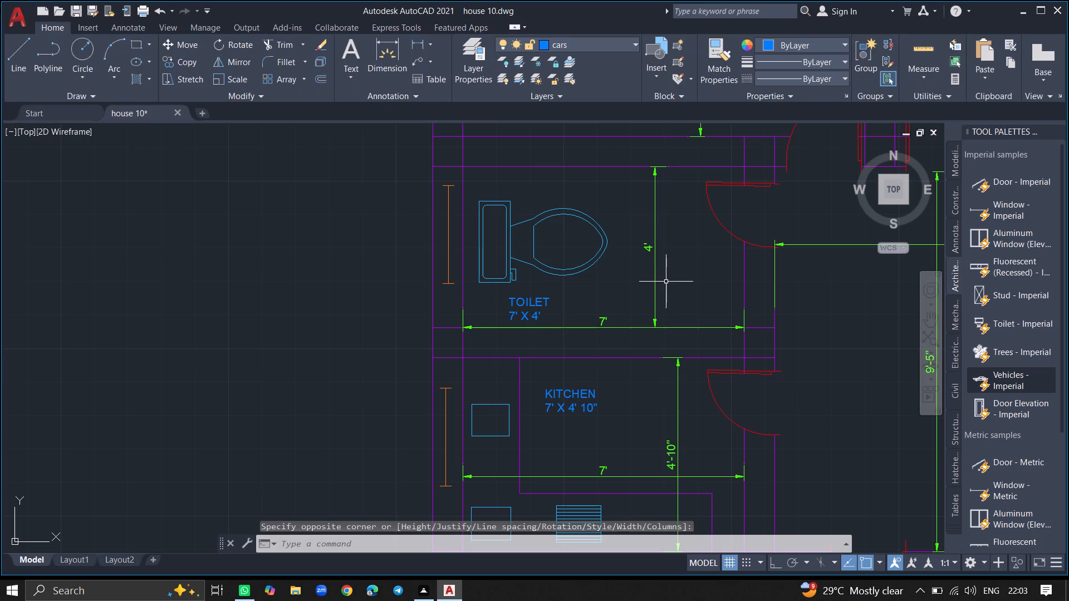
Insert the Dining Set - 36 x 72 in. block from the DesignCenter's Home - Space Planner drawing near the house plan.
ctrl+scroll(666, 282, down, 5)
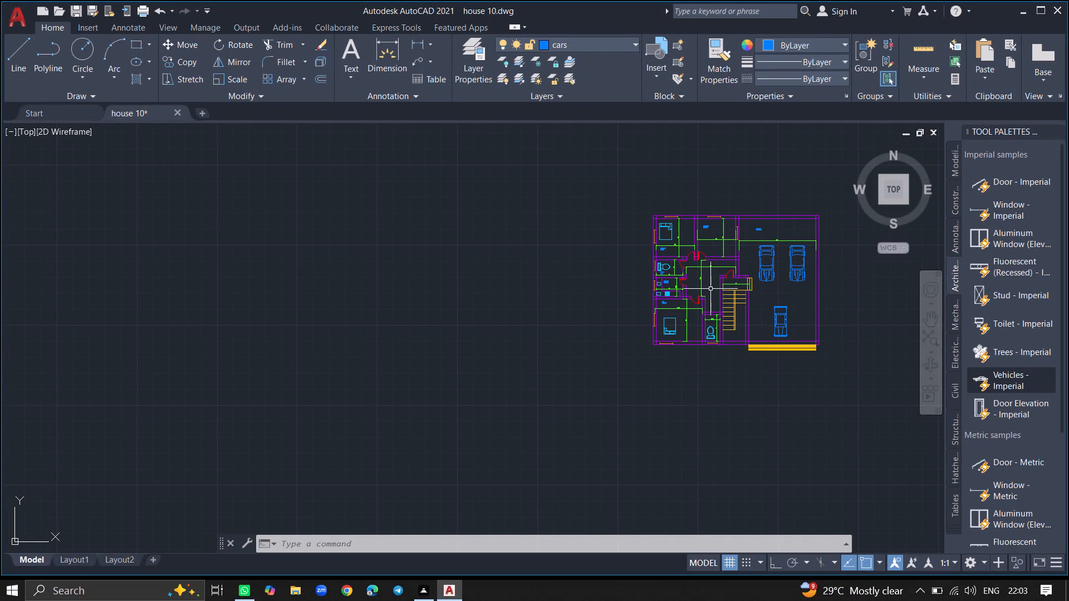
ctrl+scroll(710, 289, up, 1)
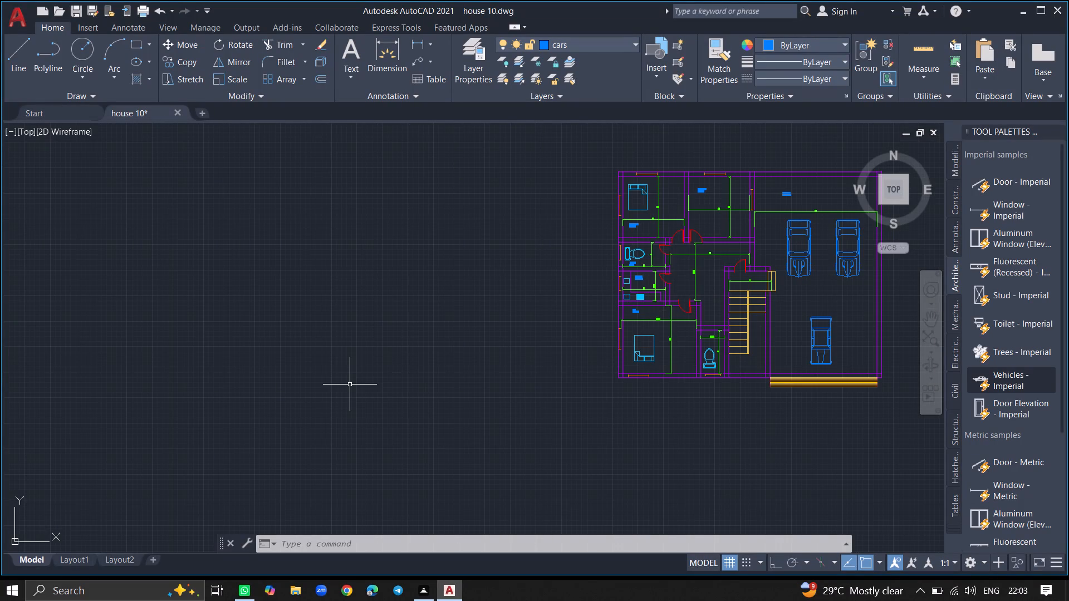
key(ctrl+2)
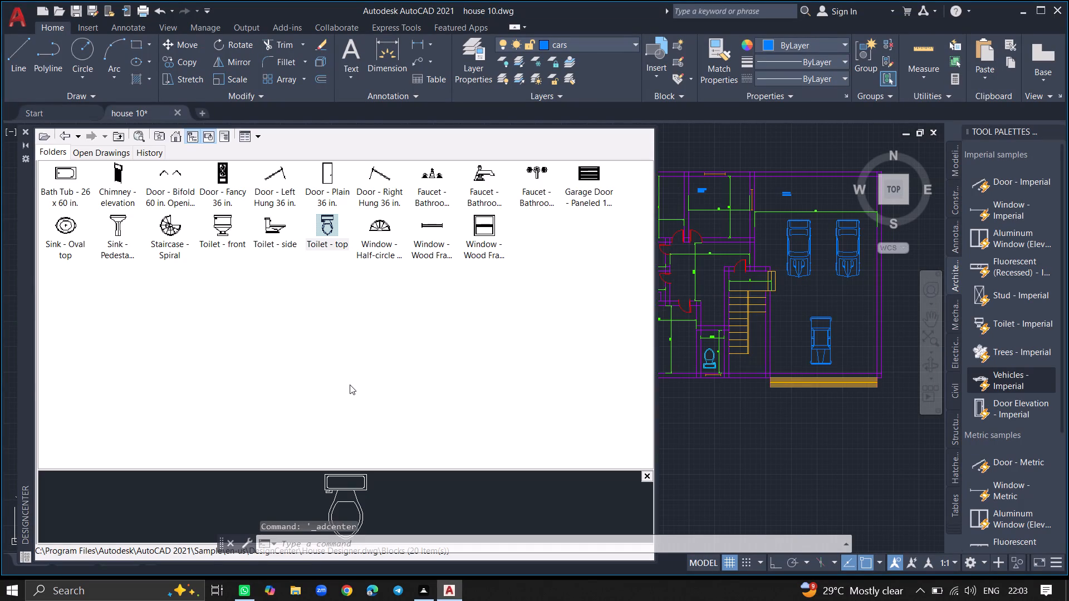
click(65, 135)
click(65, 135)
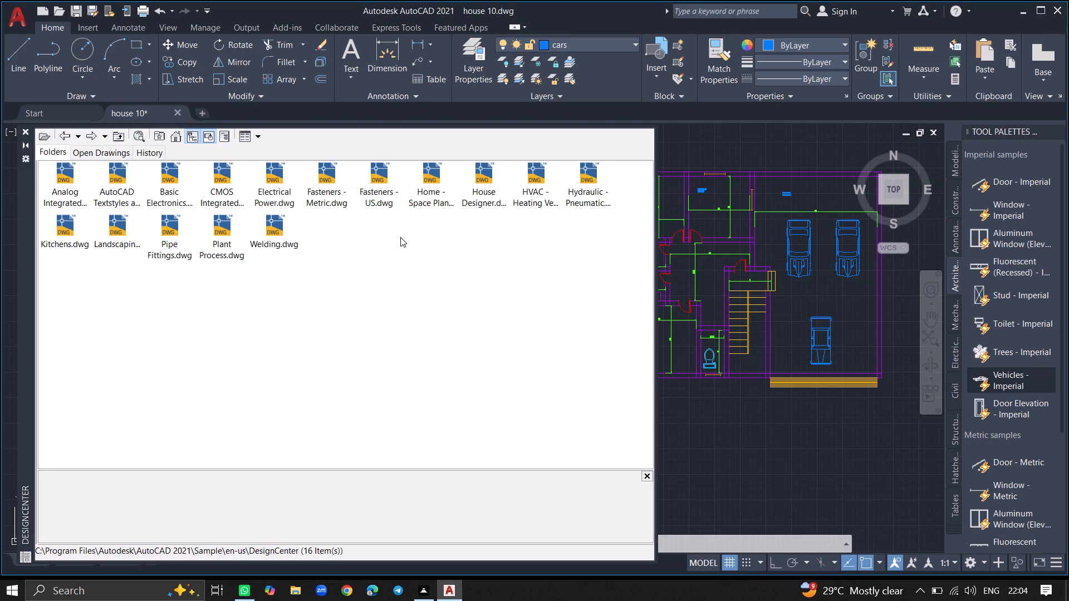
double_click(424, 189)
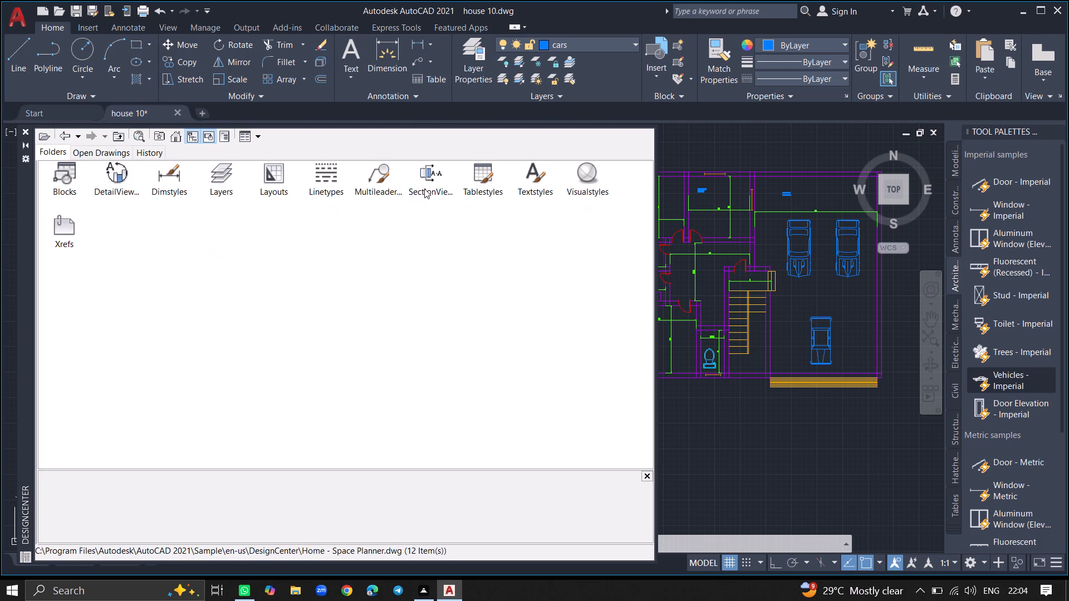
double_click(59, 180)
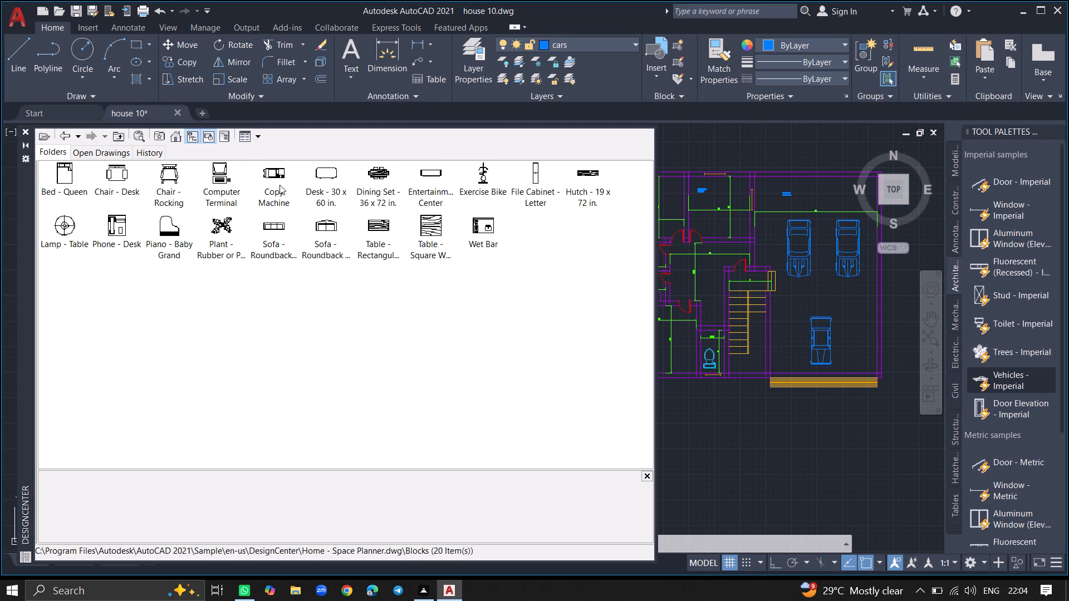
click(377, 173)
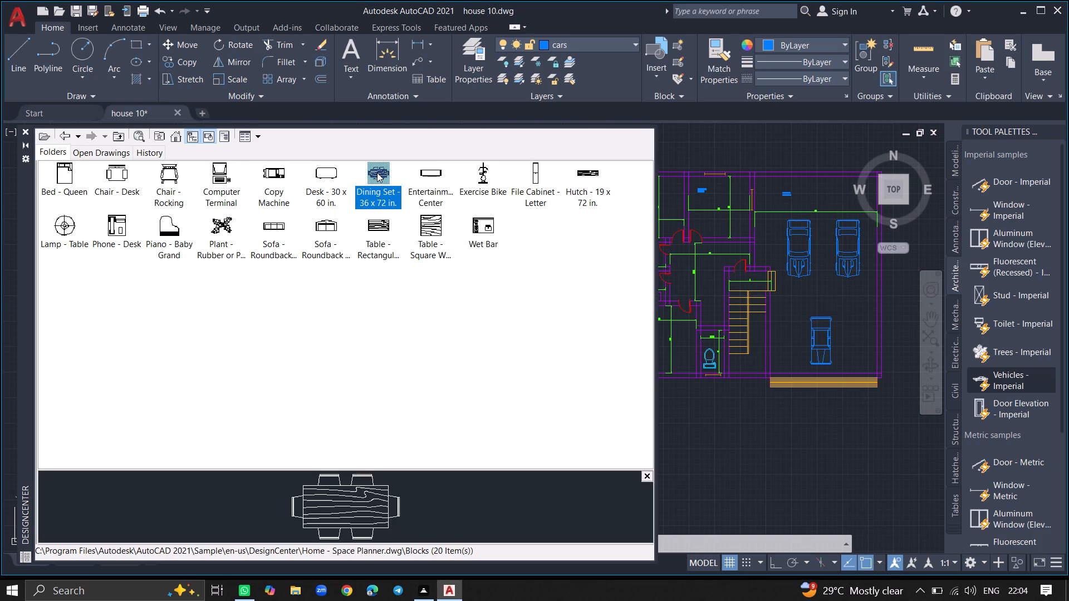
drag(377, 173, 545, 233)
drag(545, 233, 703, 413)
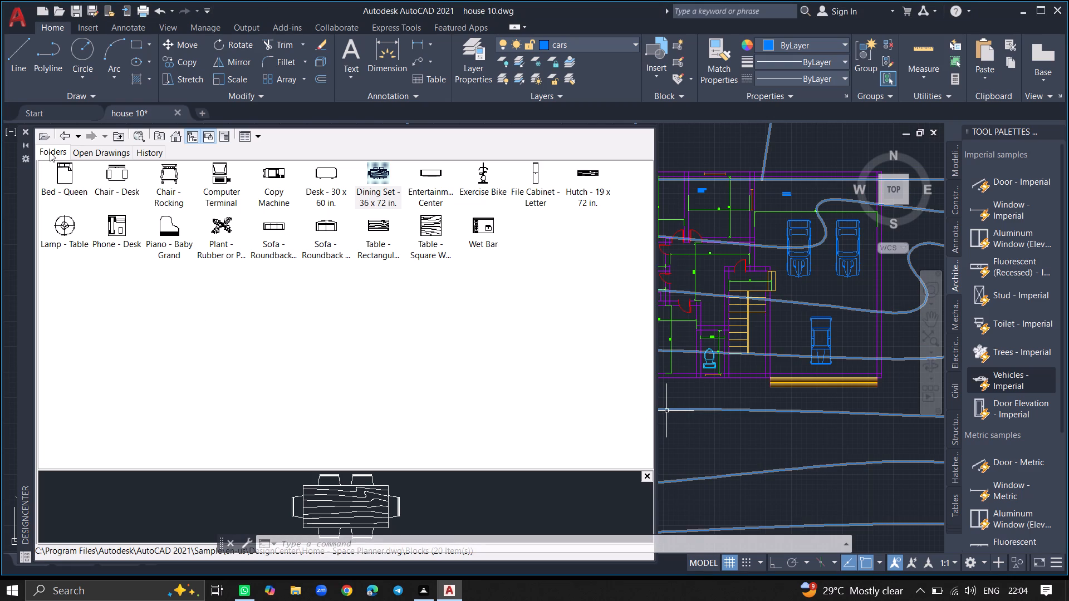
click(26, 131)
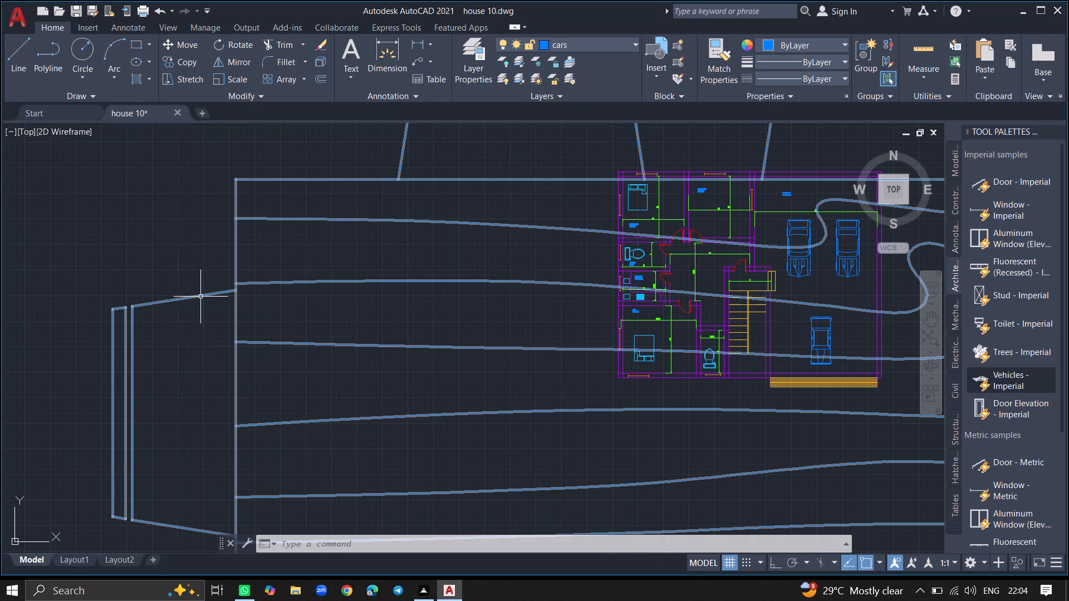
Scale the oversized dining set down freehand to furniture size, using a base point on its outline west of the house.
click(200, 297)
text(SC)
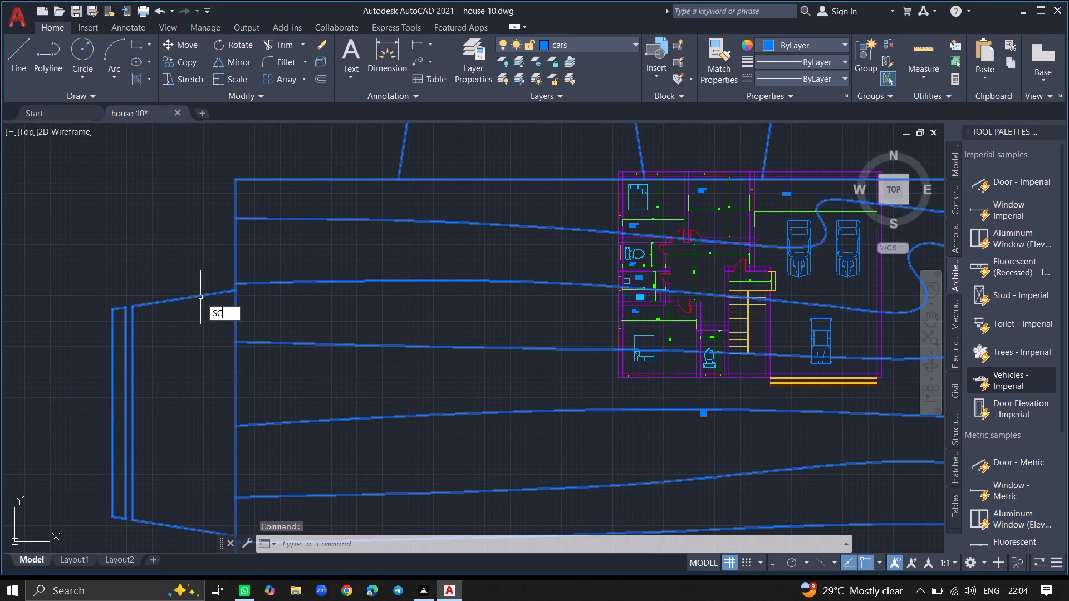
key(Return)
click(200, 297)
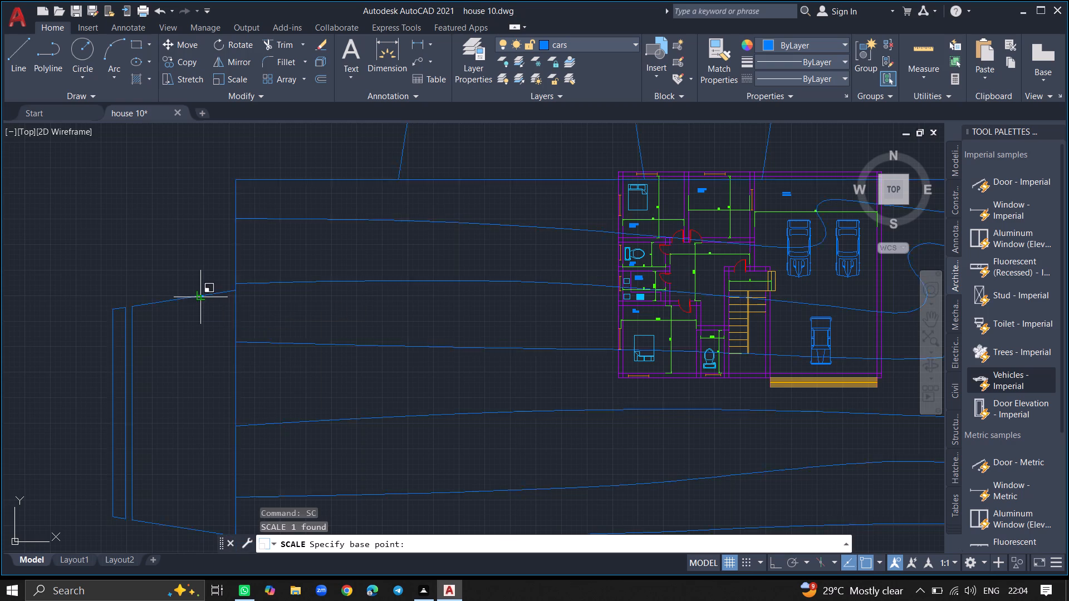
click(181, 297)
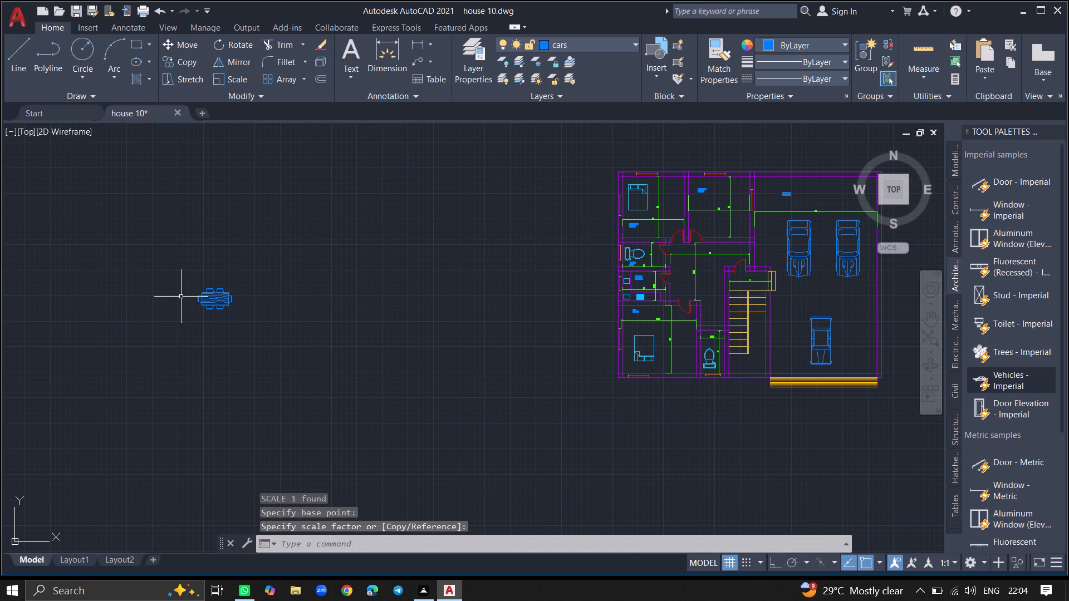
Move the scaled dining set from west of the house into the central hall, just east of the kitchen.
click(205, 297)
text(MOVE)
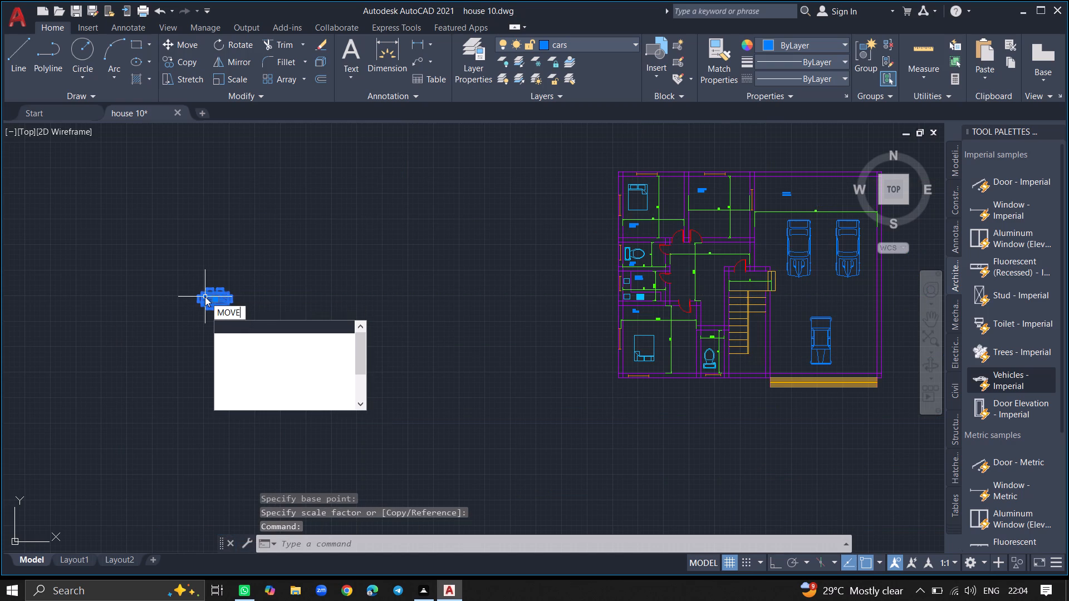
key(Return)
click(205, 297)
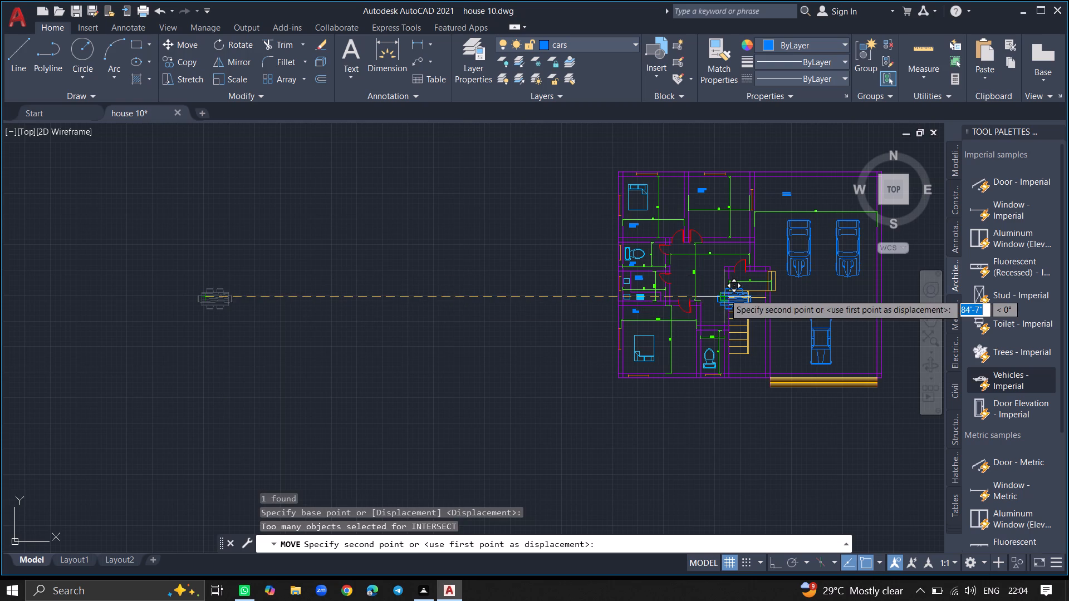
ctrl+scroll(700, 274, up, 4)
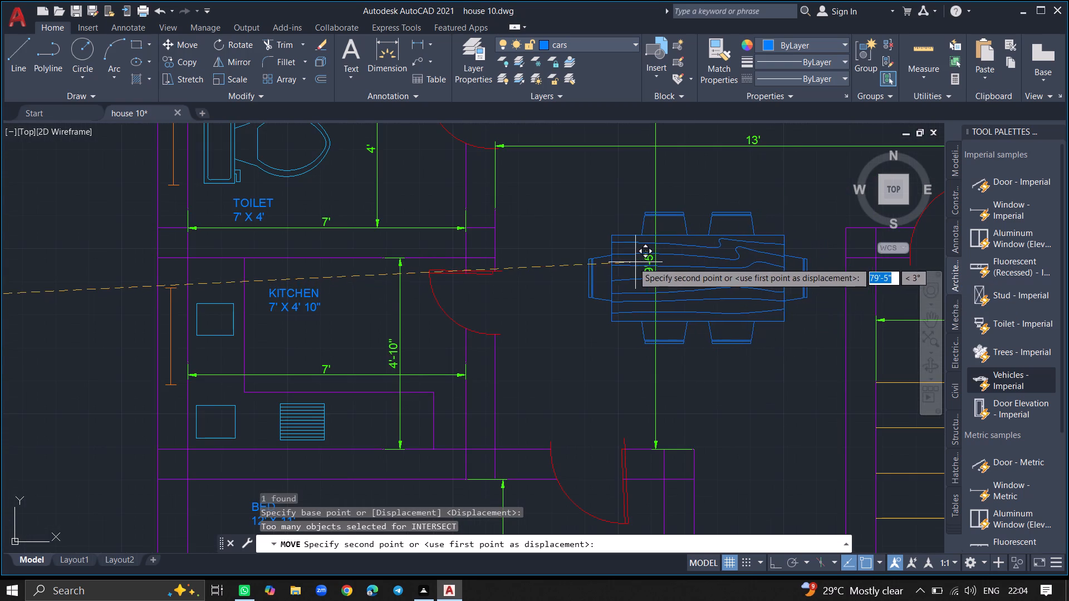
click(609, 262)
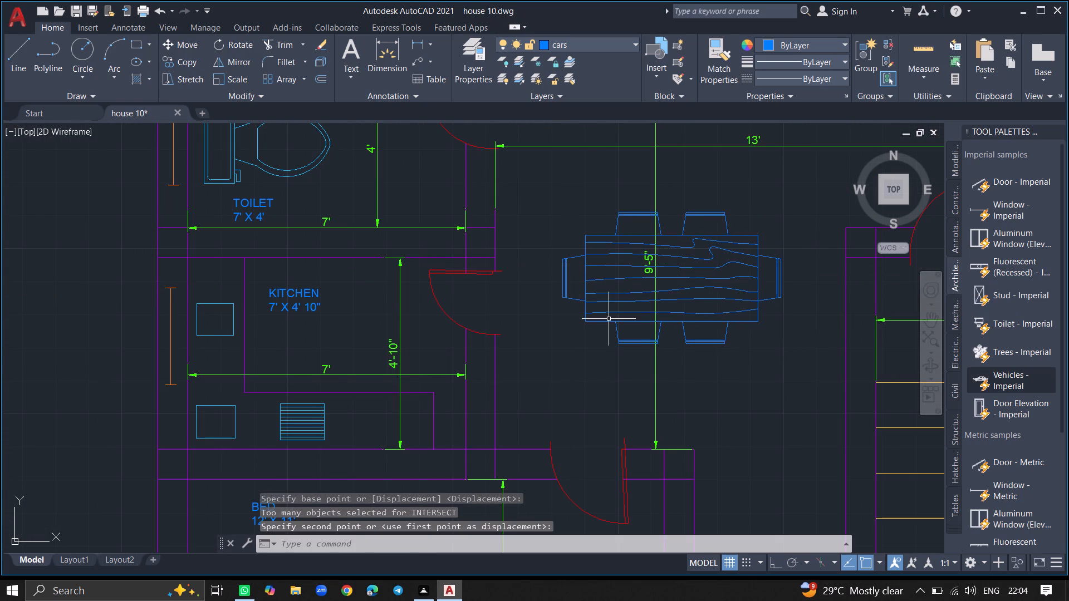
Extend the two wall lines at the stairwell's northeast corner eastward into the parking area, up to the nearest car.
ctrl+scroll(609, 319, down, 3)
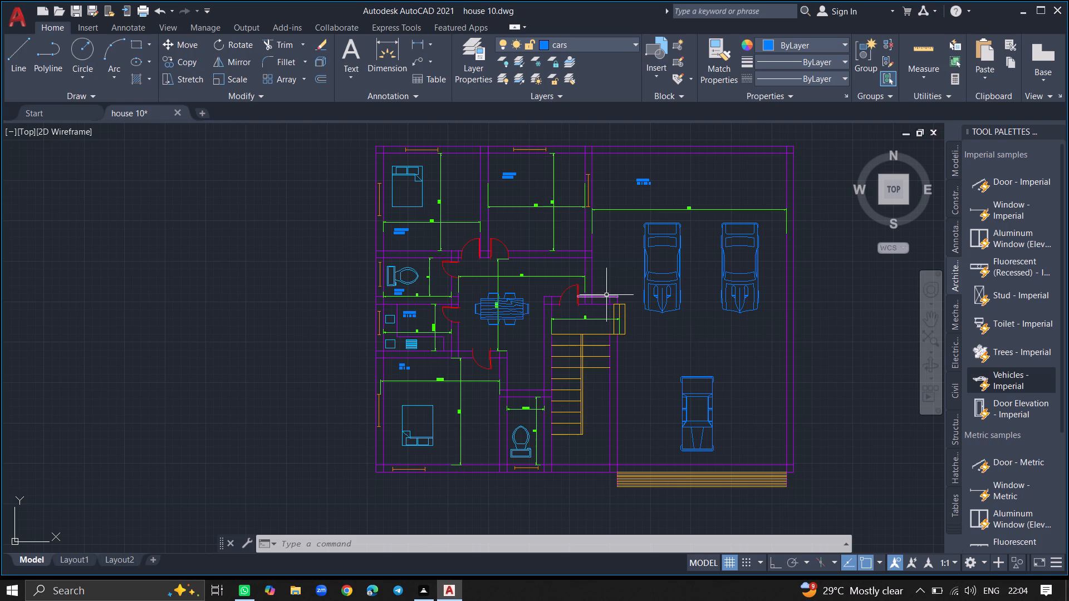
text(EX)
key(Return)
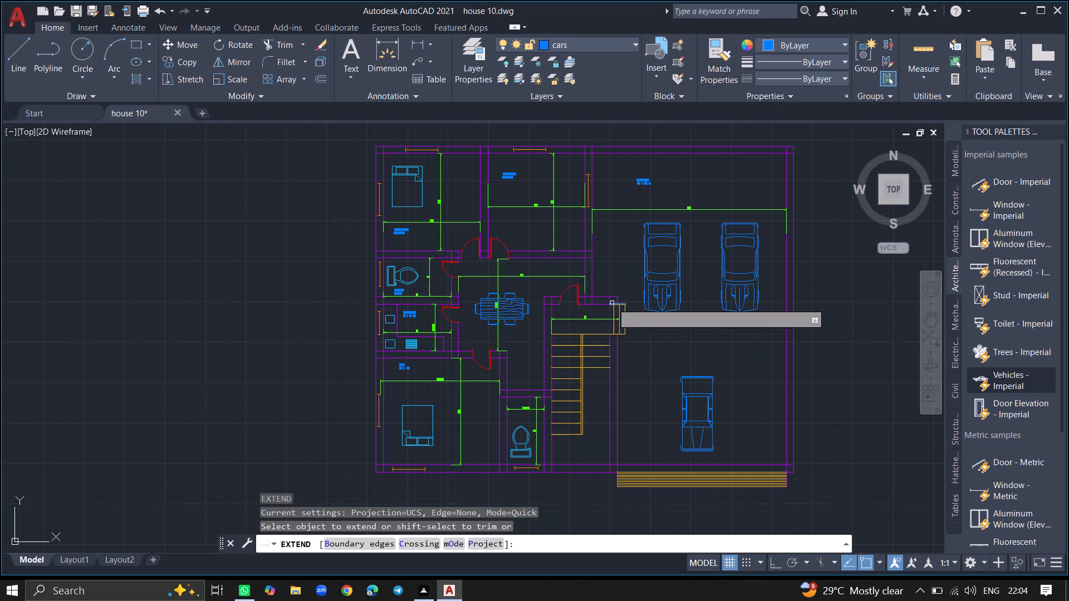
click(606, 295)
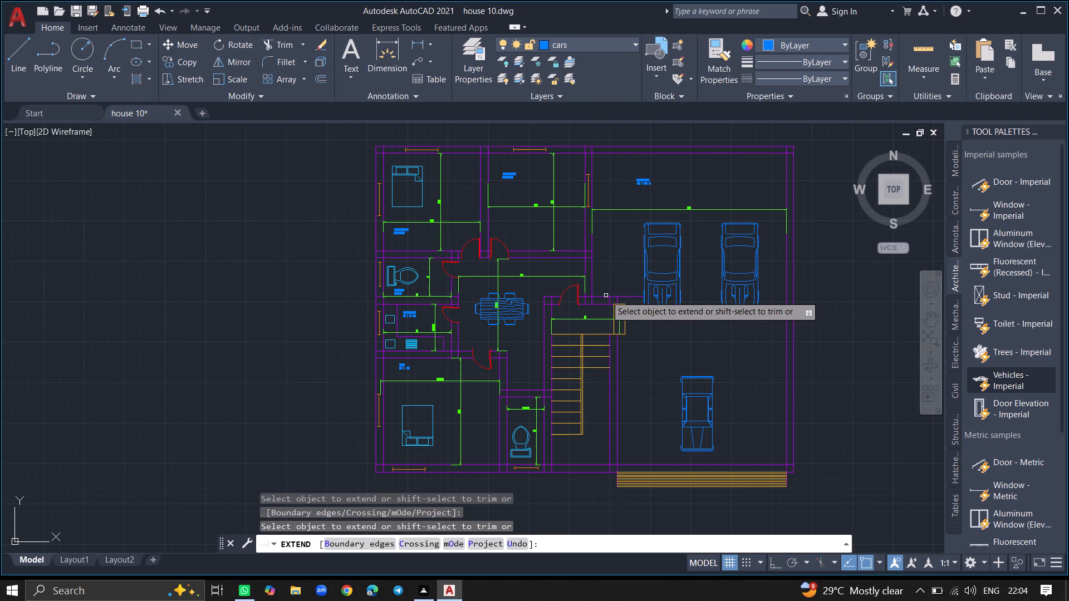
click(606, 304)
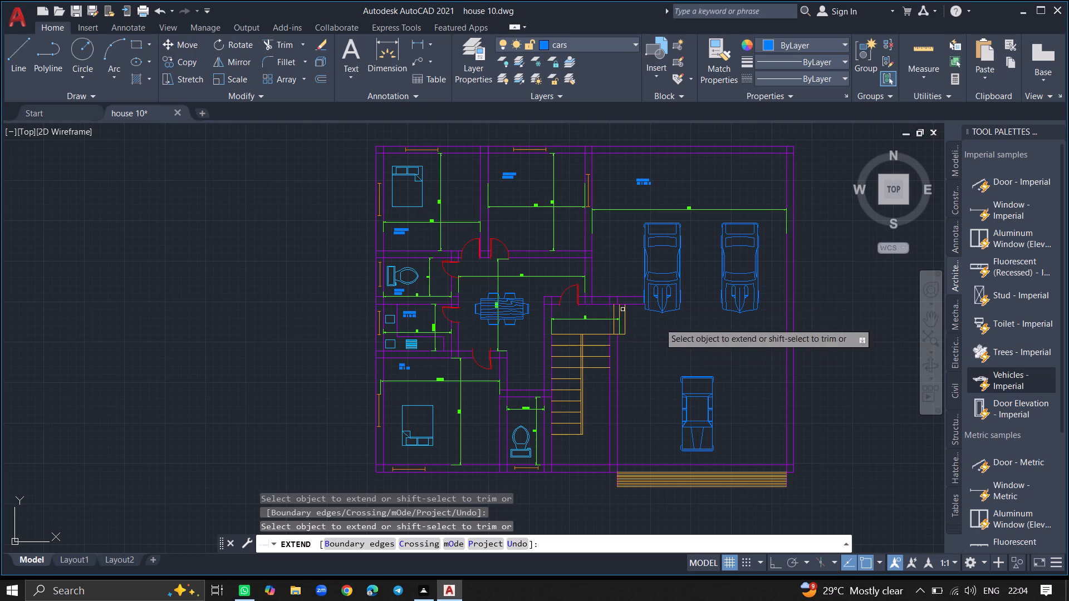
key(Escape)
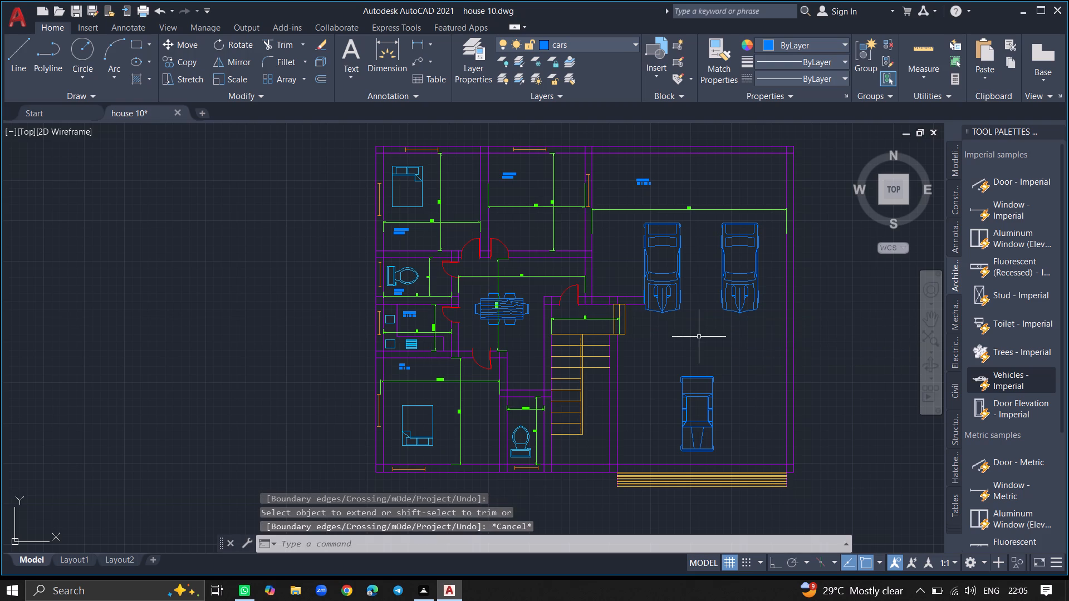
Add a vertical linear dimension in the parking area from the lower extended wall line to the south wall's inner face.
text(DIMLIN)
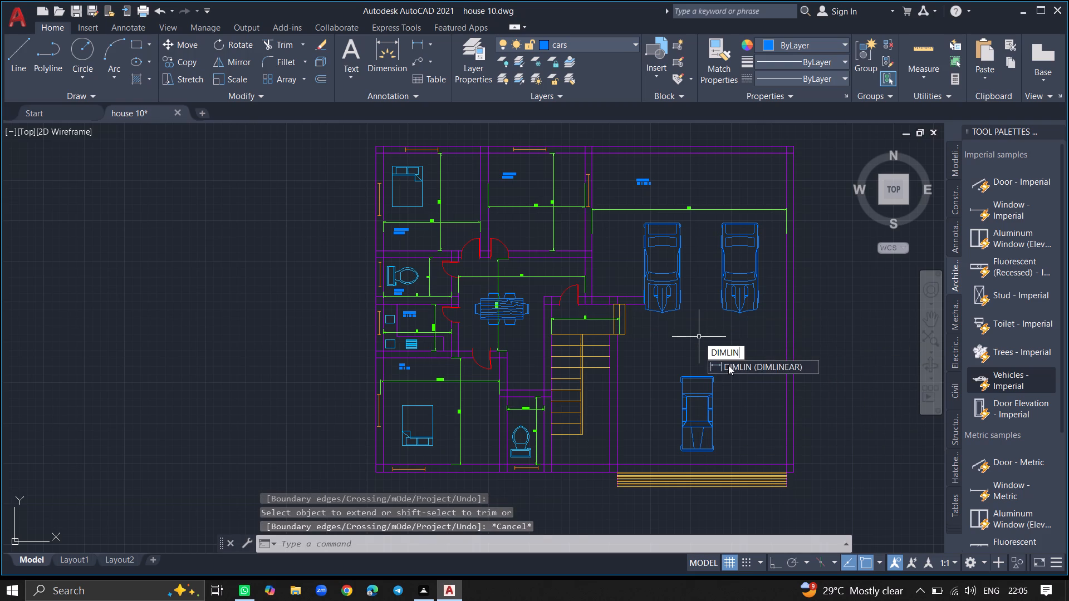
click(728, 365)
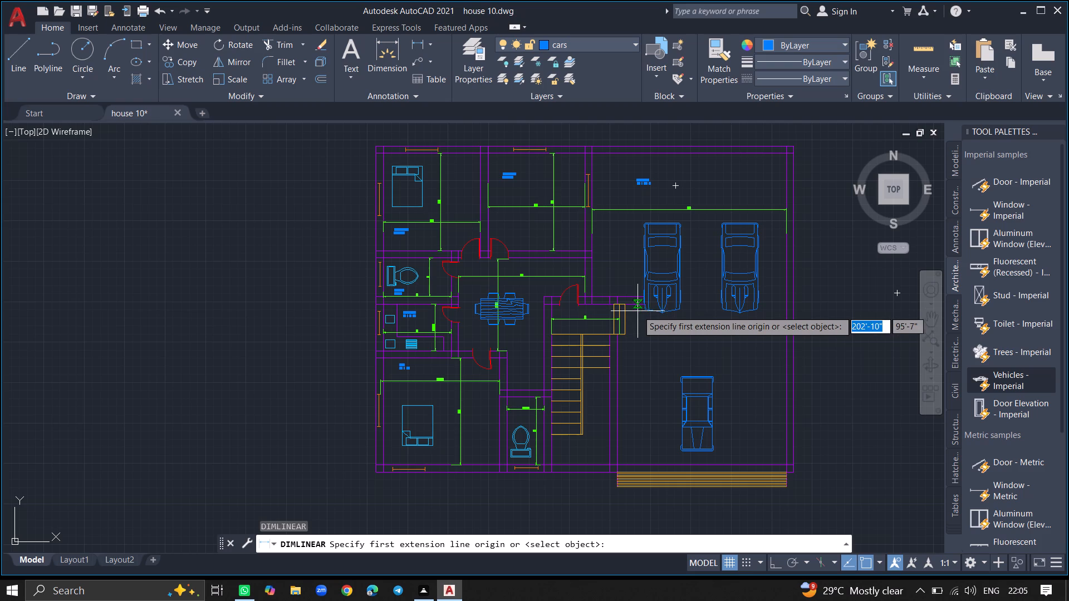
ctrl+scroll(637, 304, up, 2)
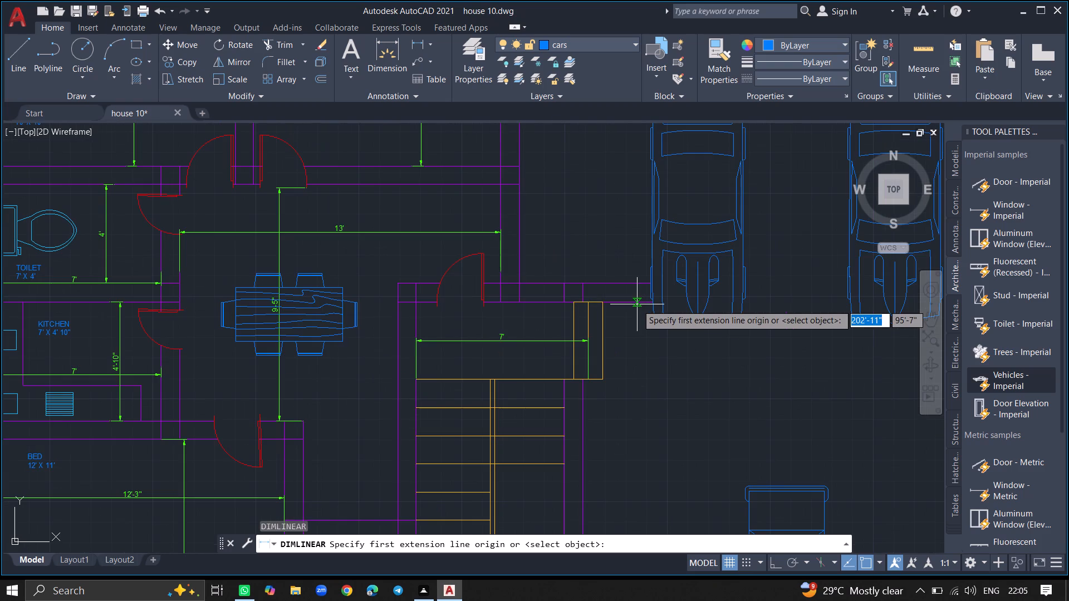
click(637, 304)
ctrl+scroll(648, 426, down, 4)
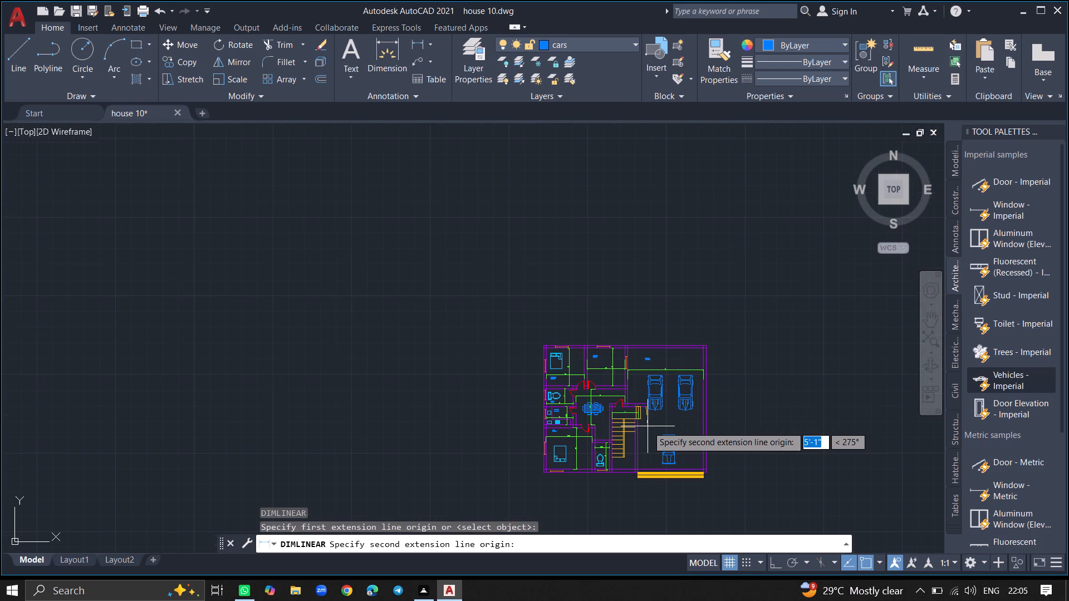
ctrl+scroll(644, 480, up, 3)
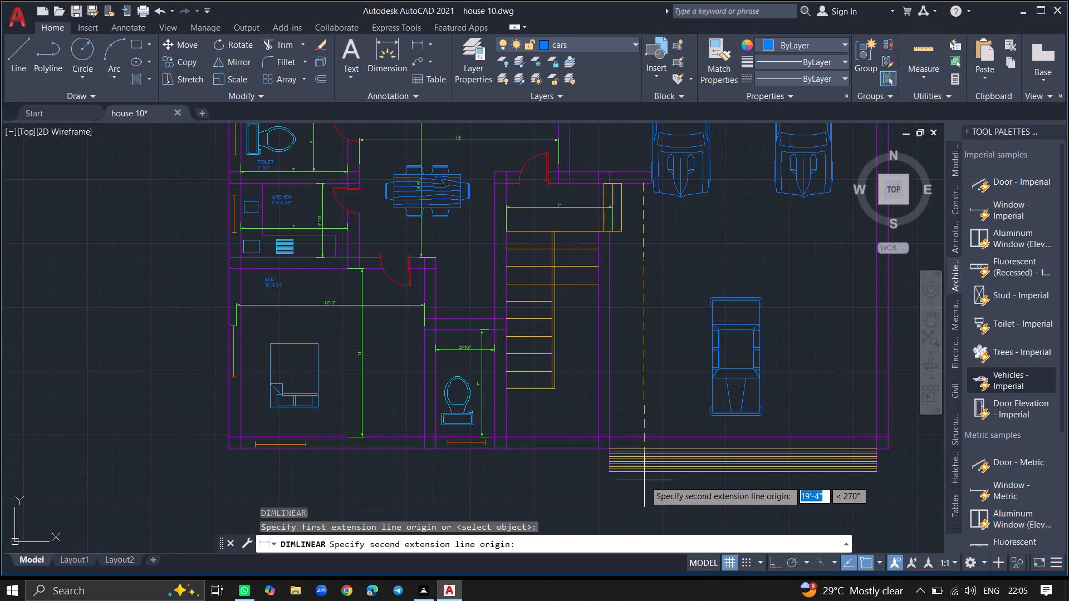
click(643, 436)
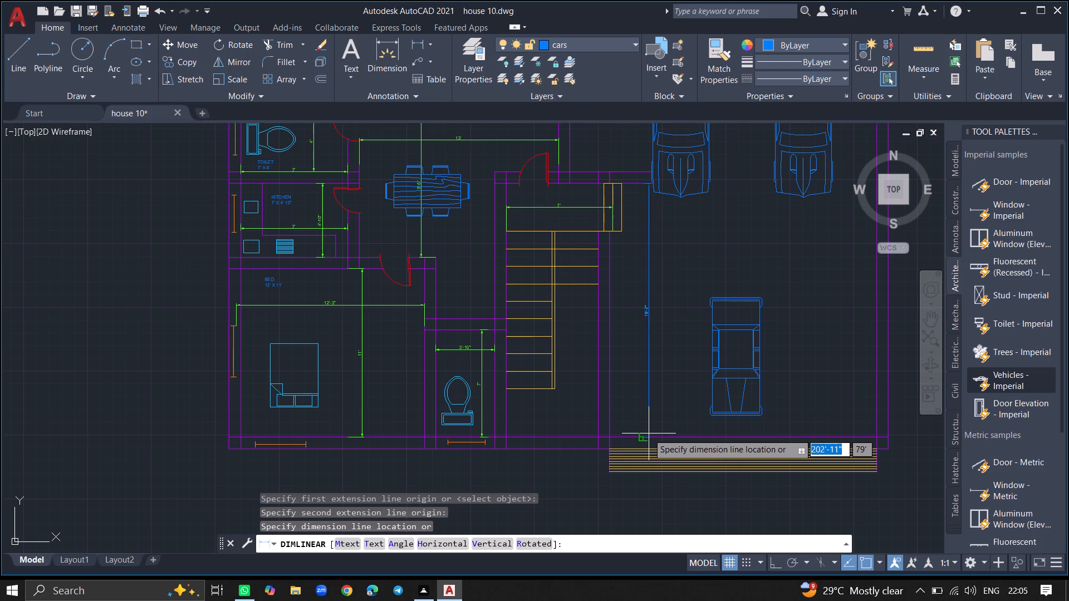
click(648, 433)
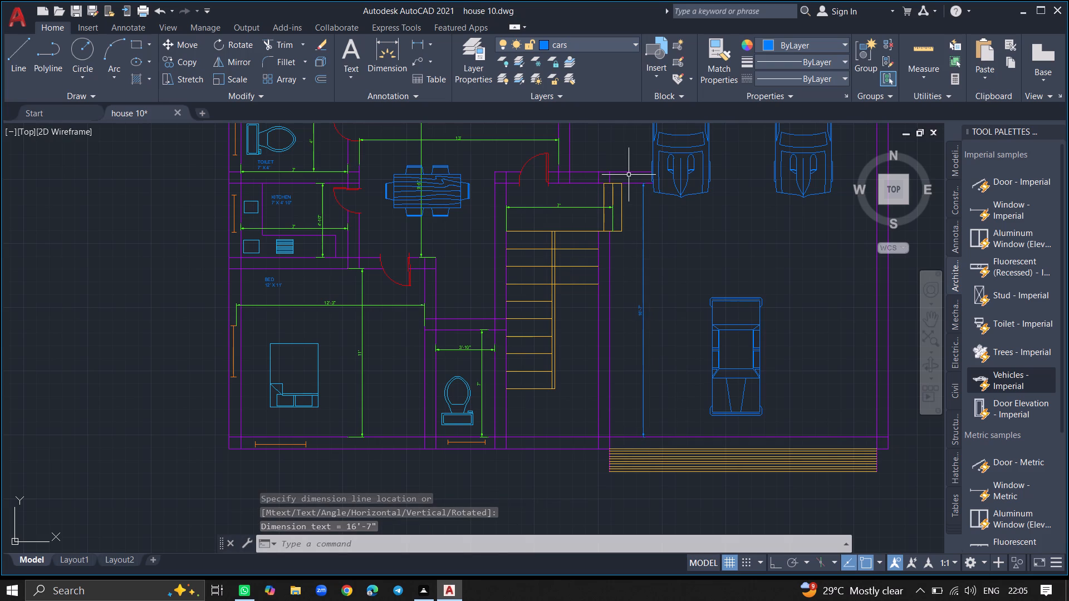
Trim the two extended wall lines back to the stairwell wall beside the parking area.
text(TRIM)
key(Return)
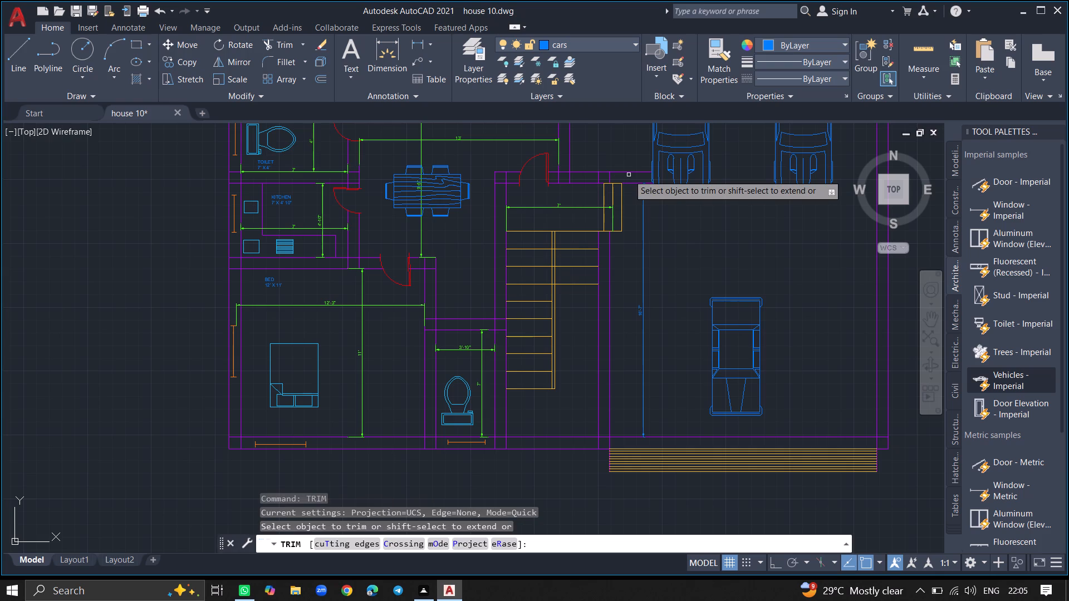
click(629, 169)
click(630, 173)
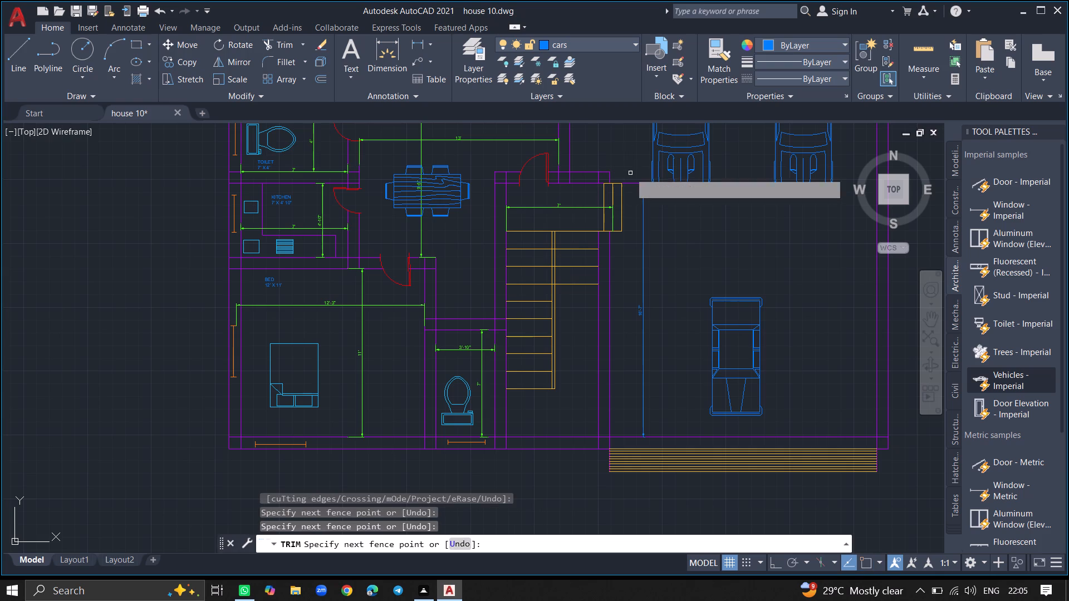
click(630, 183)
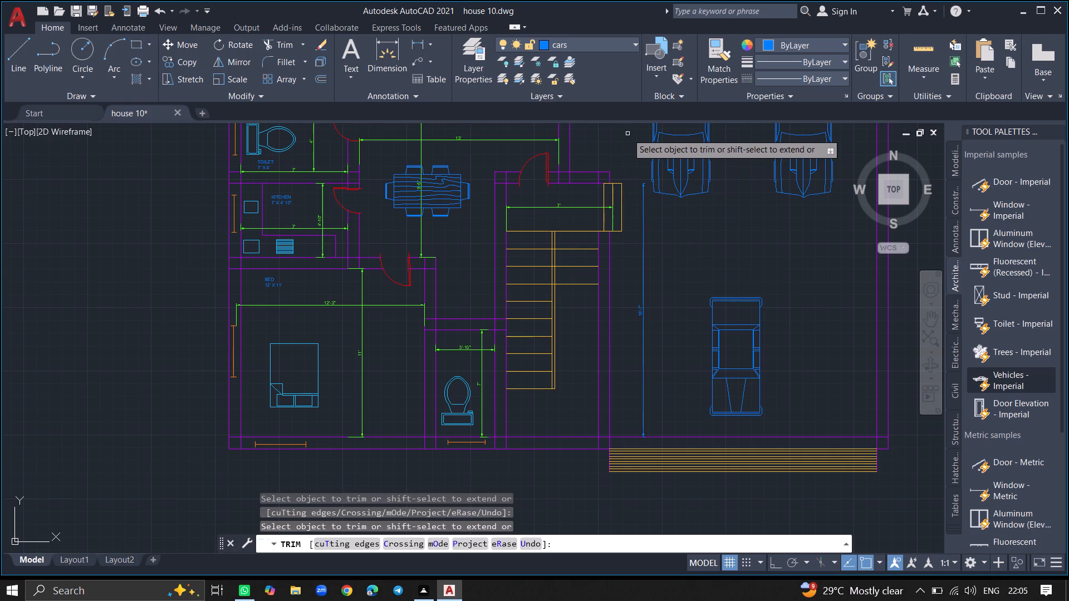
key(Escape)
Save the house 10 drawing.
ctrl+scroll(627, 134, down, 2)
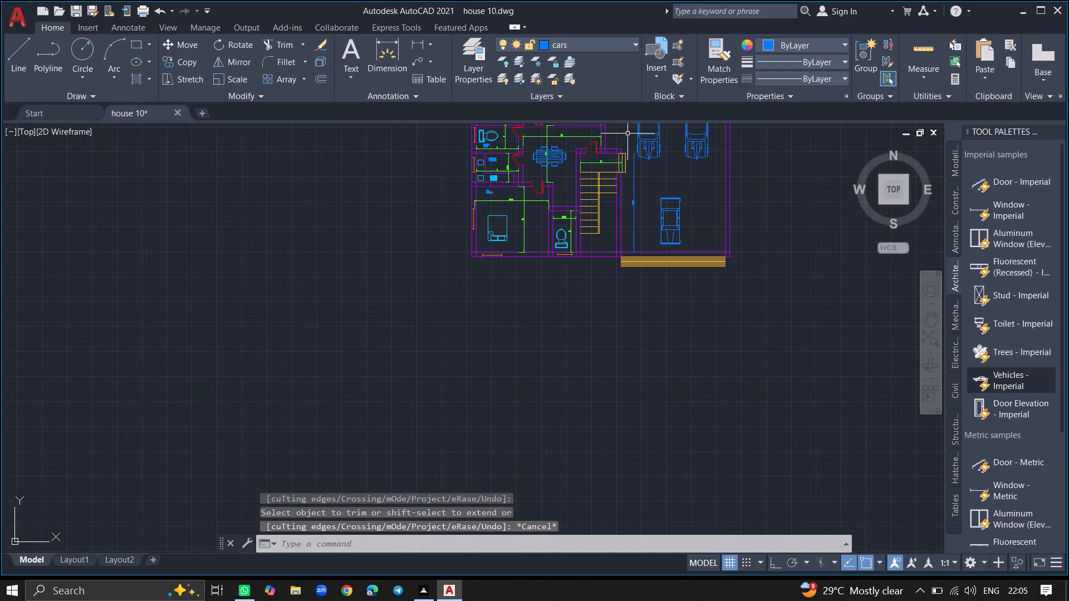
ctrl+scroll(627, 134, down, 3)
key(ctrl+s)
key(ctrl+s)
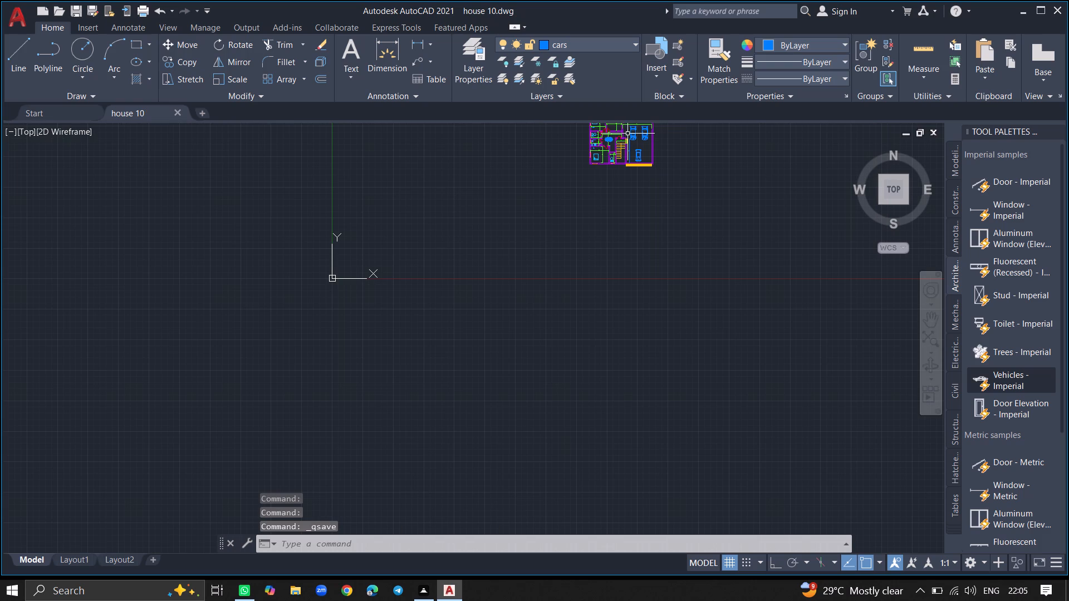
Add a multiline text label reading PARKING between the two northern cars and the single southern car.
ctrl+scroll(615, 162, down, 5)
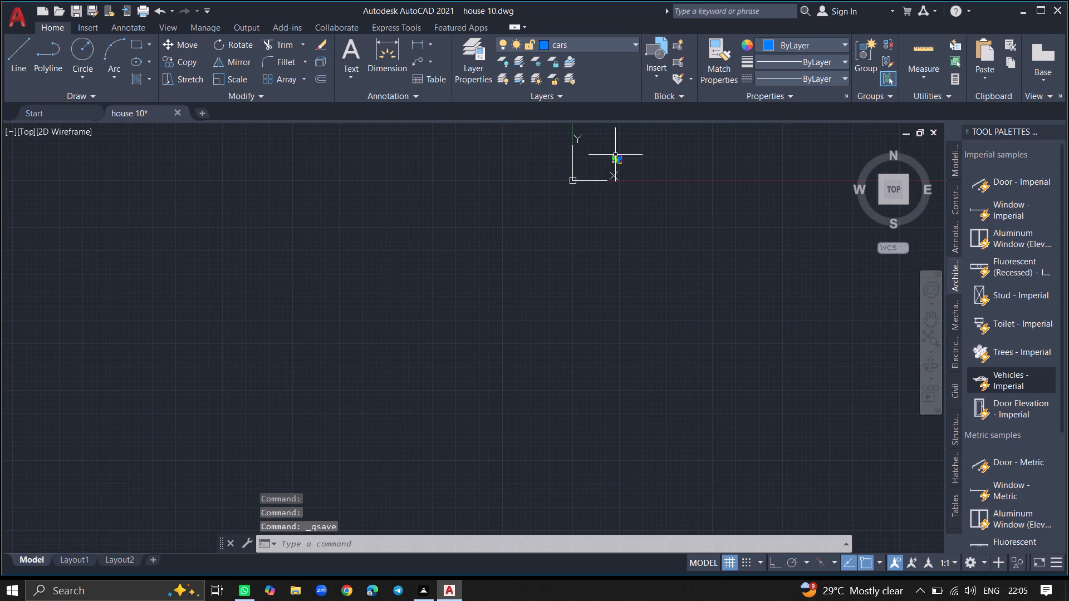
ctrl+scroll(615, 152, up, 8)
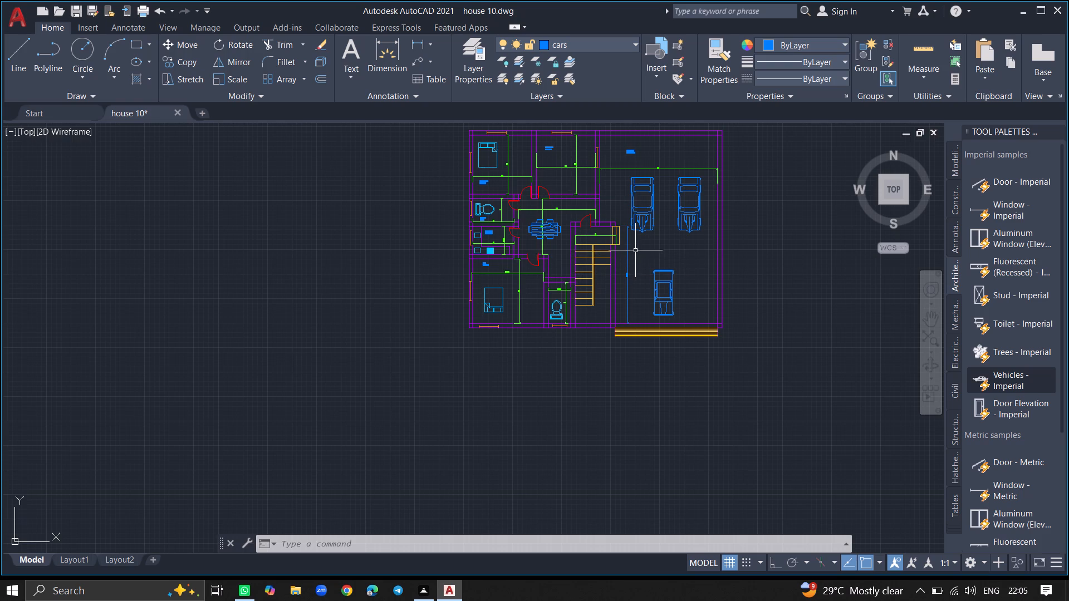
text(MTEXT)
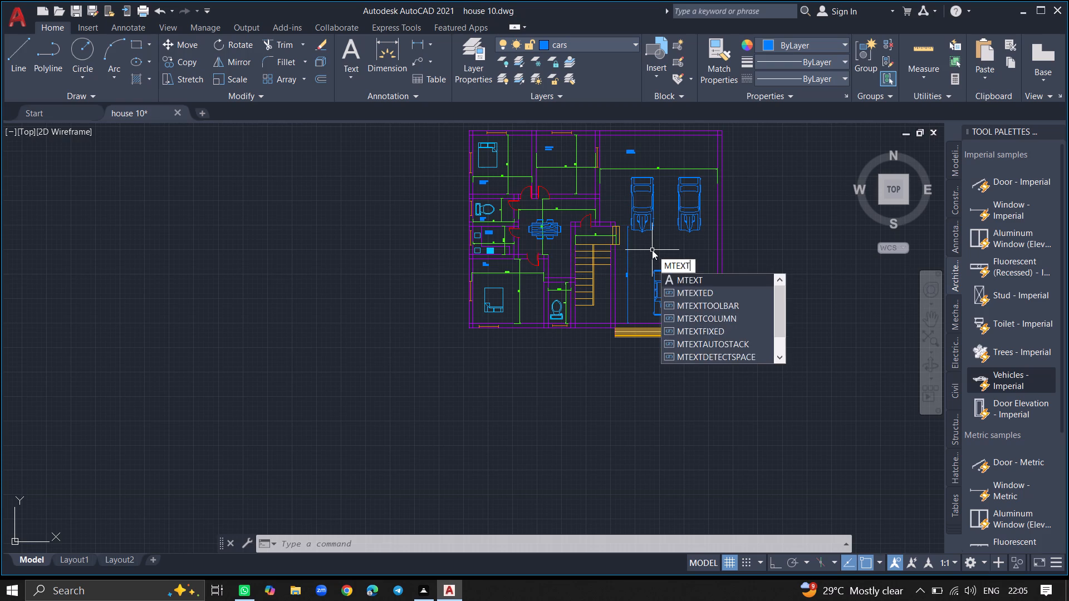
key(Return)
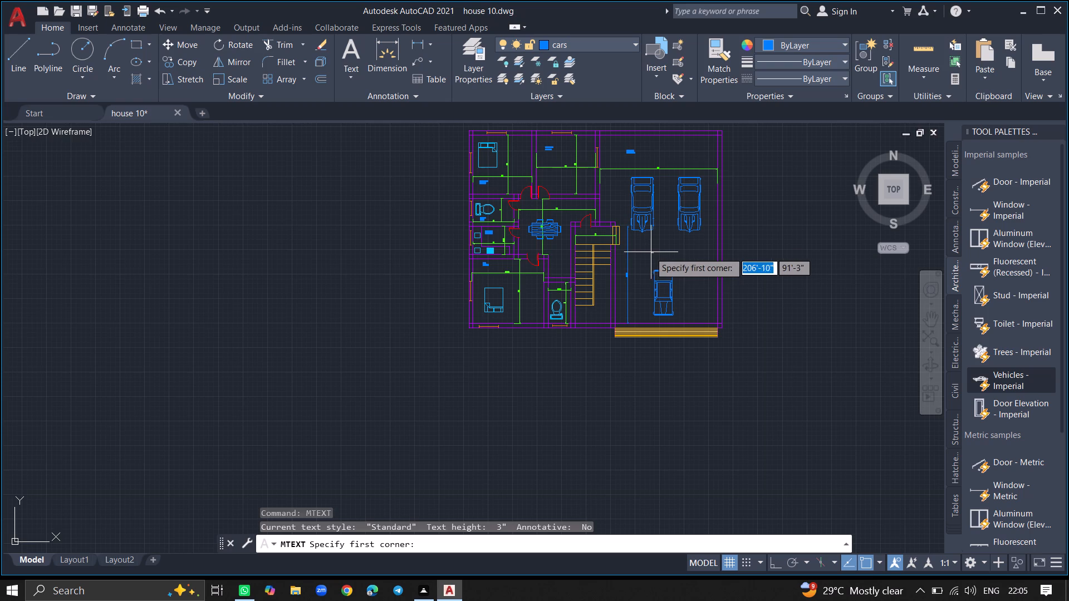
click(643, 249)
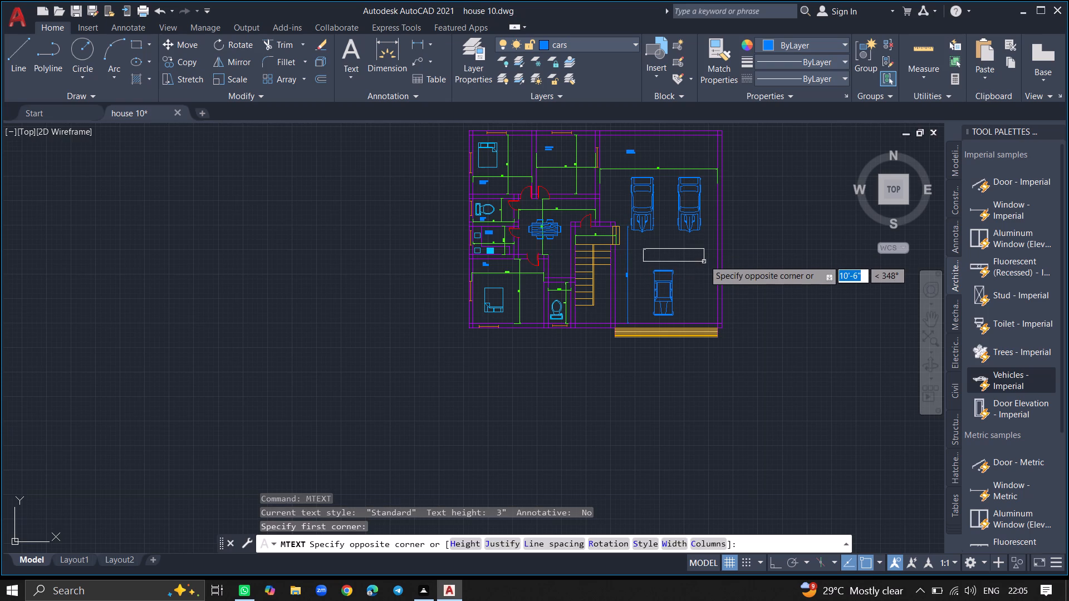
click(704, 259)
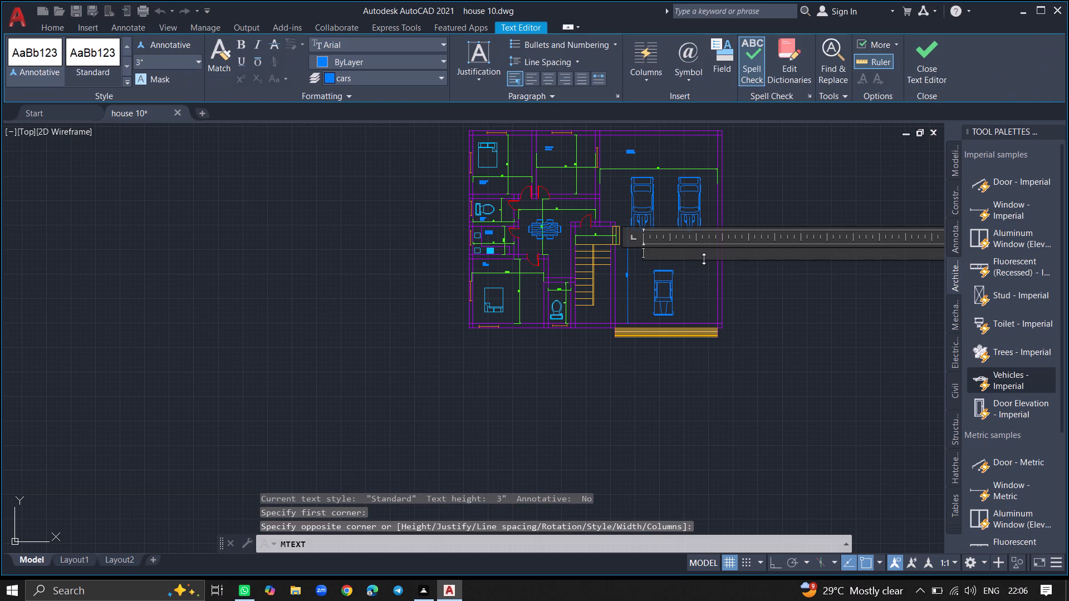
text(PARKING)
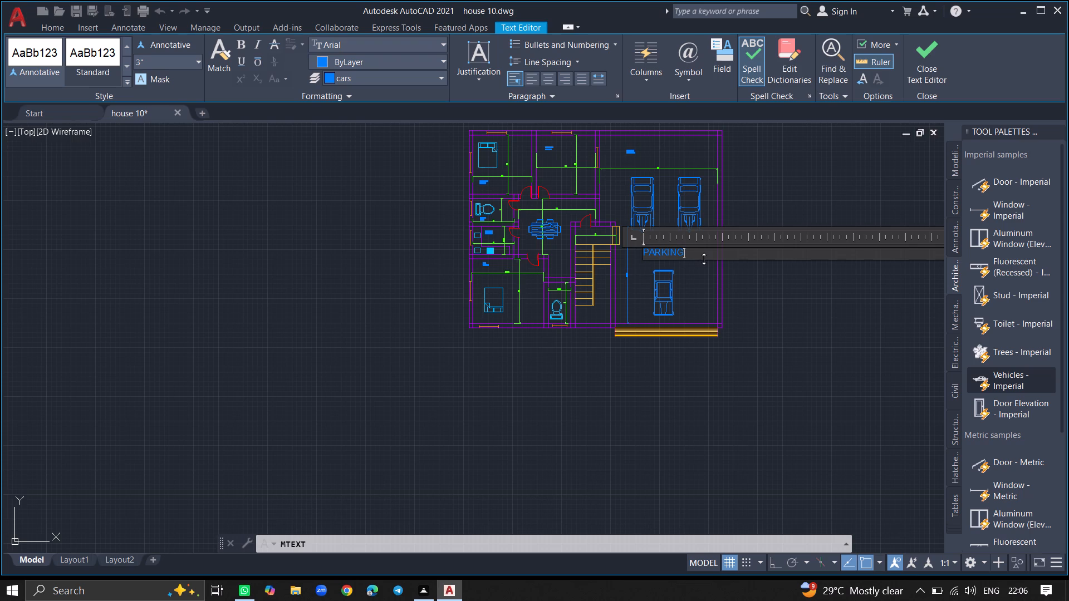
click(704, 259)
key(Return)
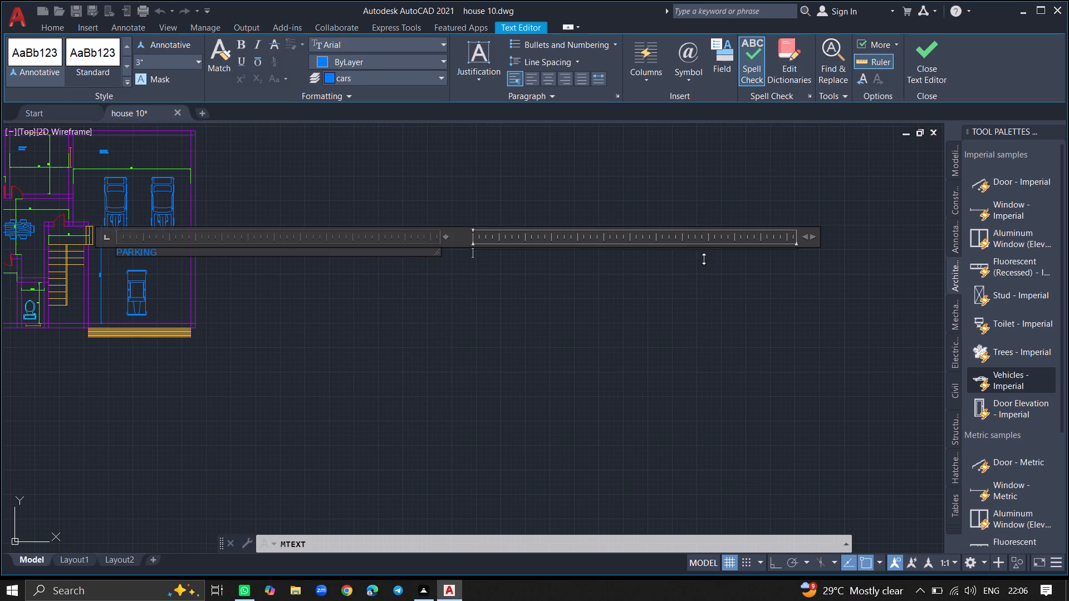
key(Escape)
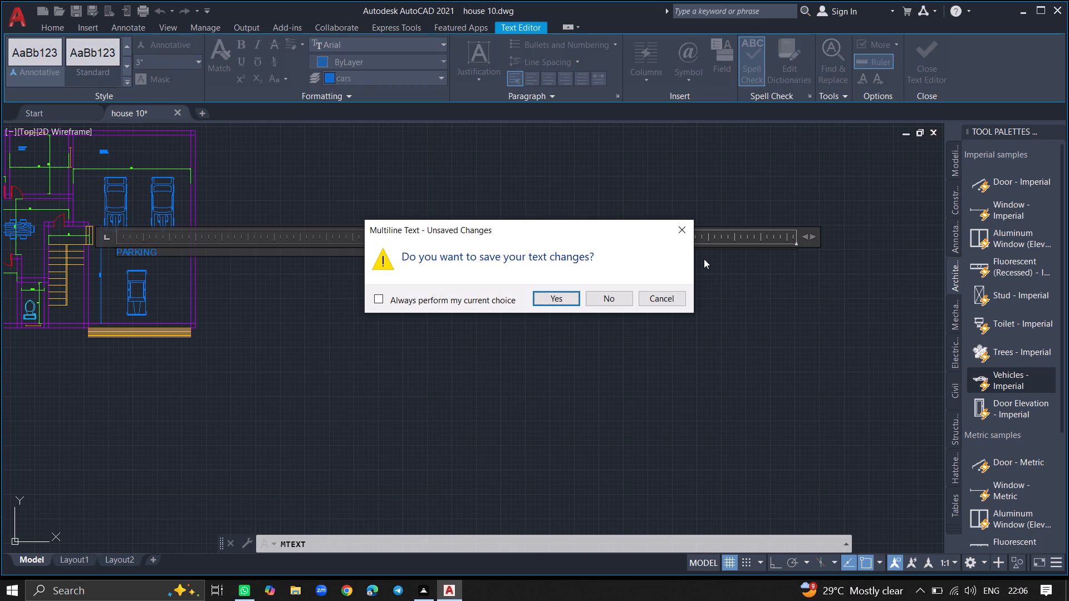
click(678, 225)
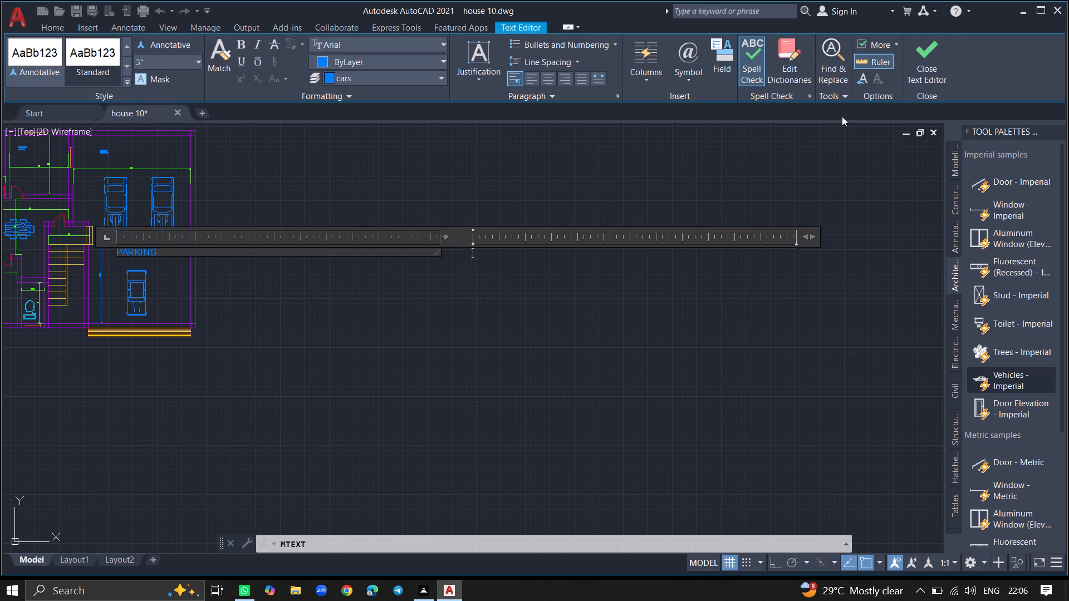
double_click(917, 60)
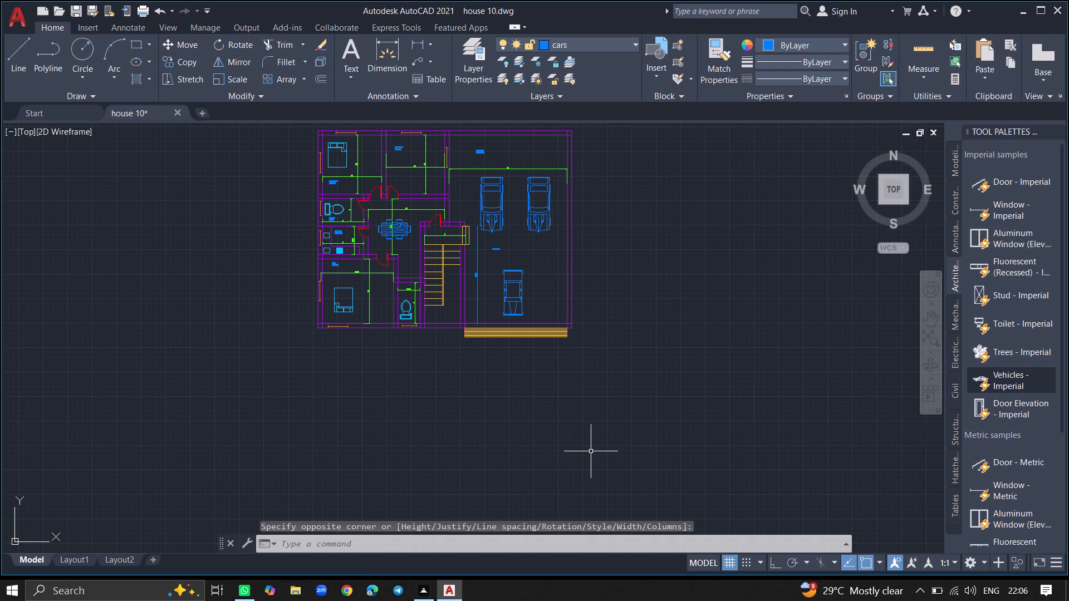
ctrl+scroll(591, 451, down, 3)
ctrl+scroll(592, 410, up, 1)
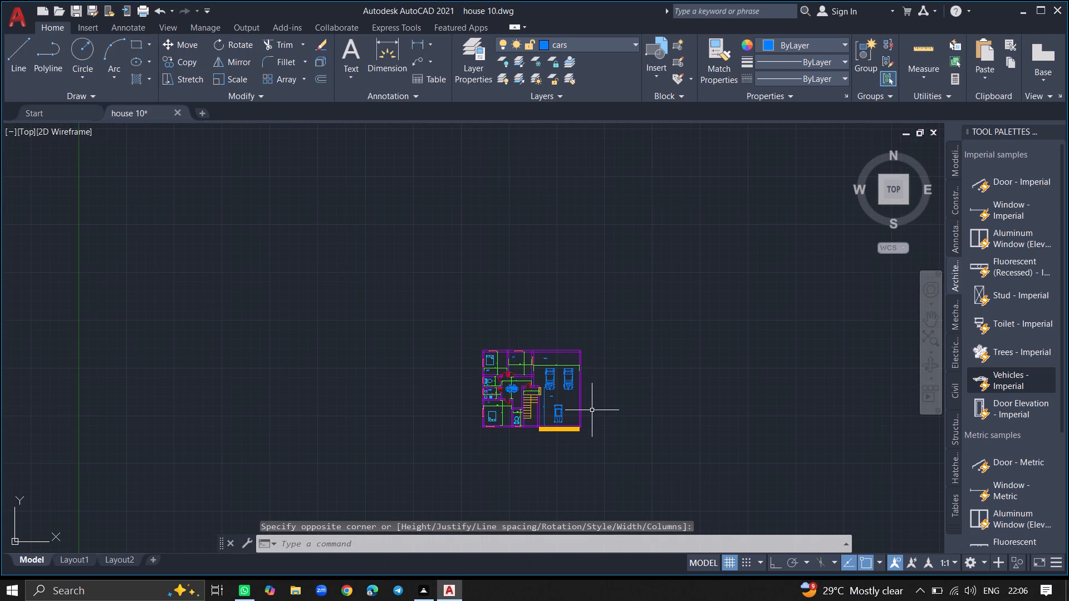
Set the text height of all multiline text labels in the floor plan to 5".
click(620, 315)
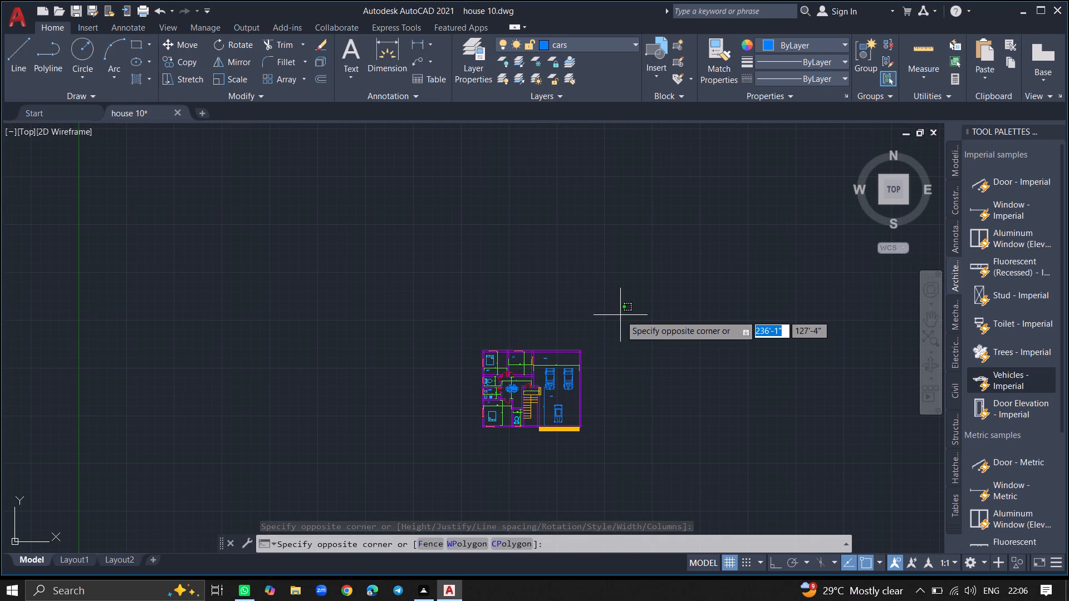
click(446, 463)
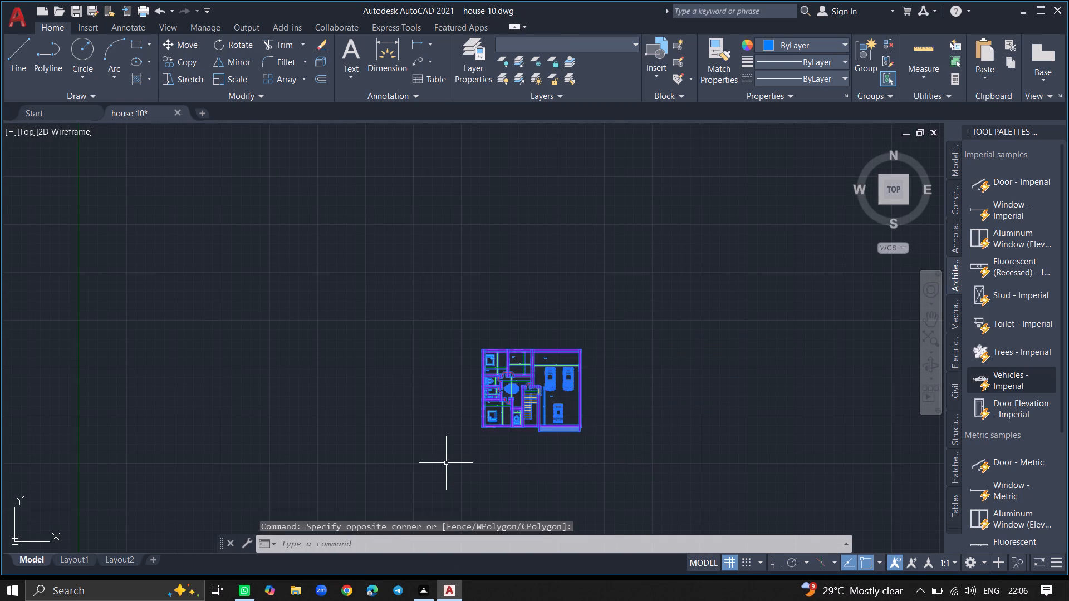
text(PR)
key(Return)
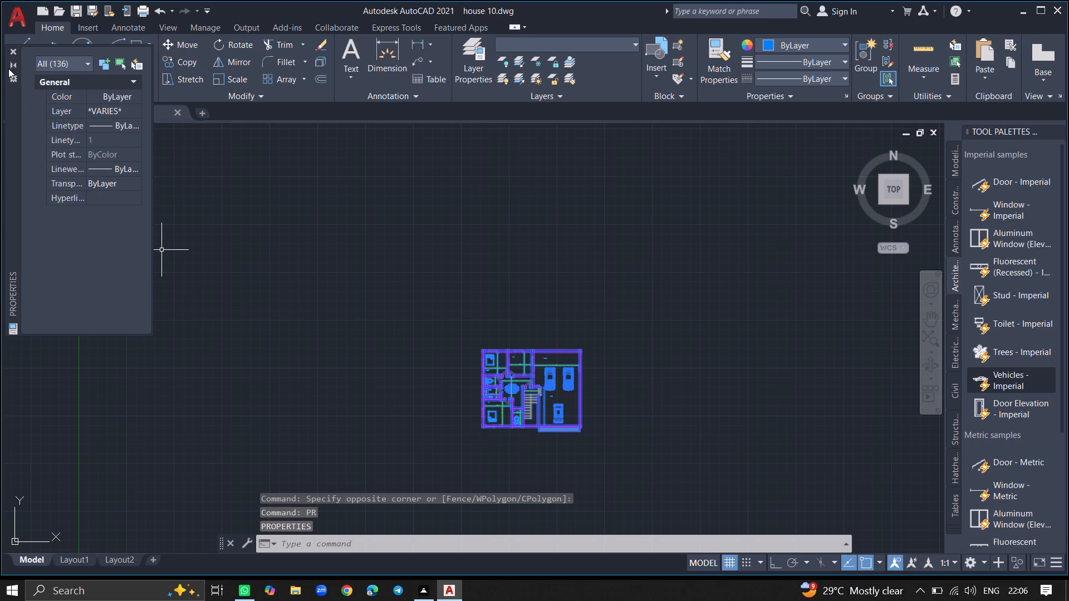
click(55, 63)
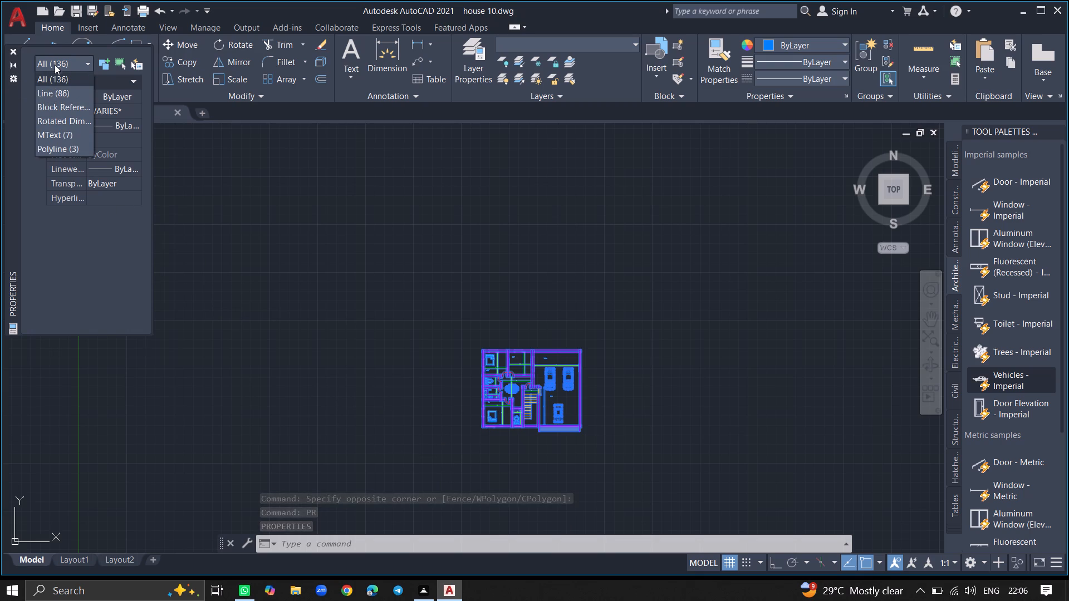
click(59, 135)
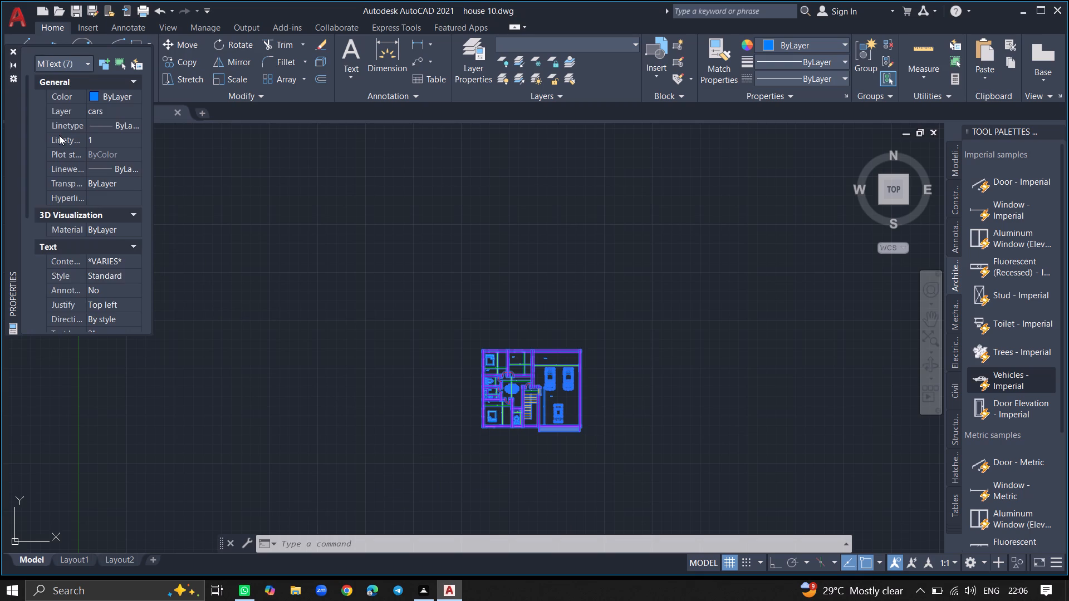
click(27, 251)
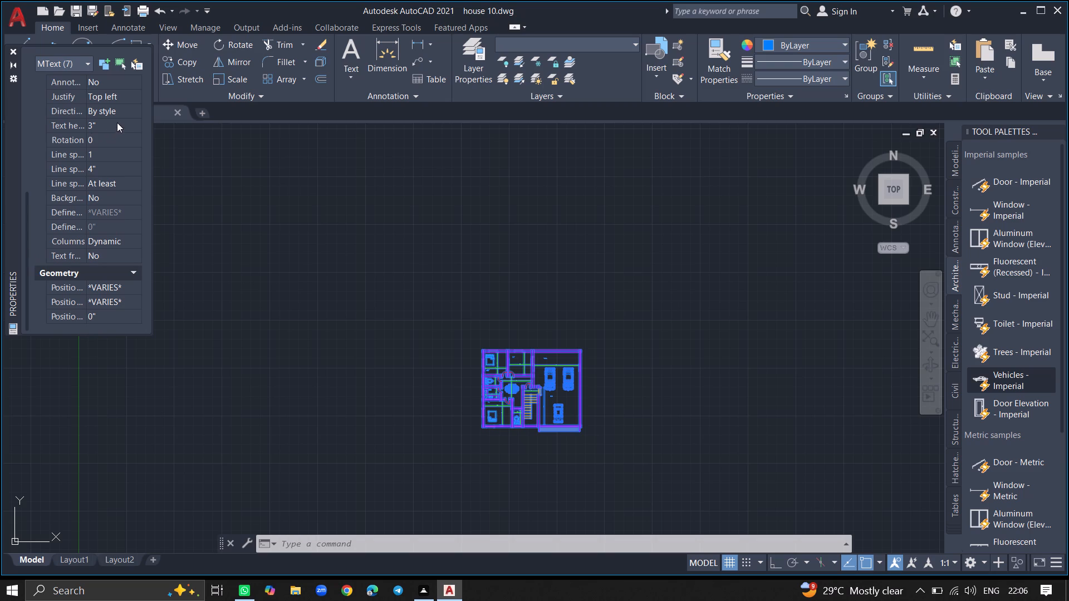
click(117, 122)
key(BackSpace)
key(BackSpace)
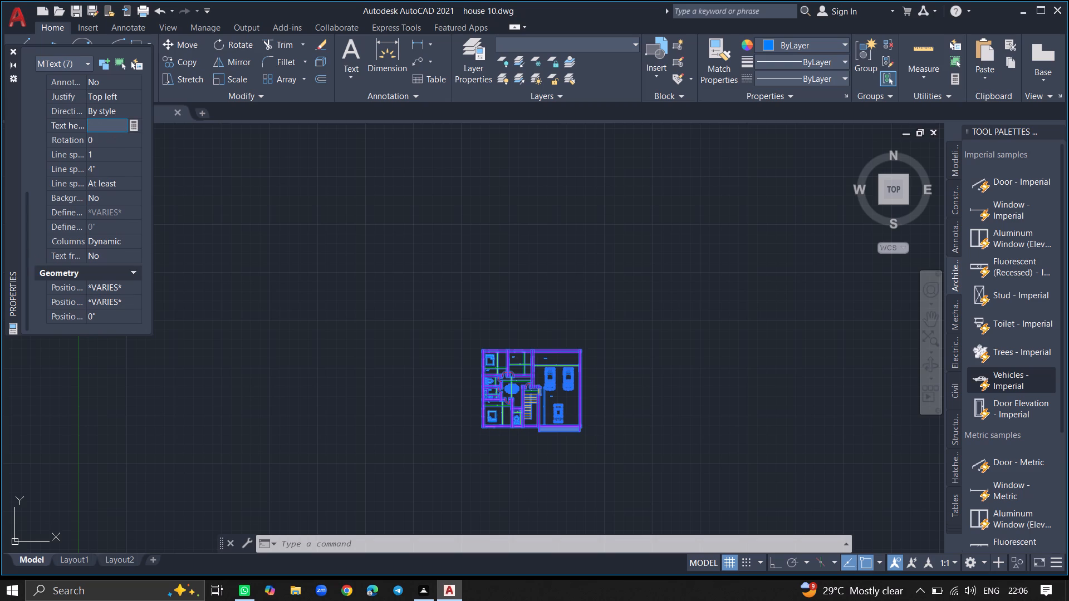
text(5")
click(194, 150)
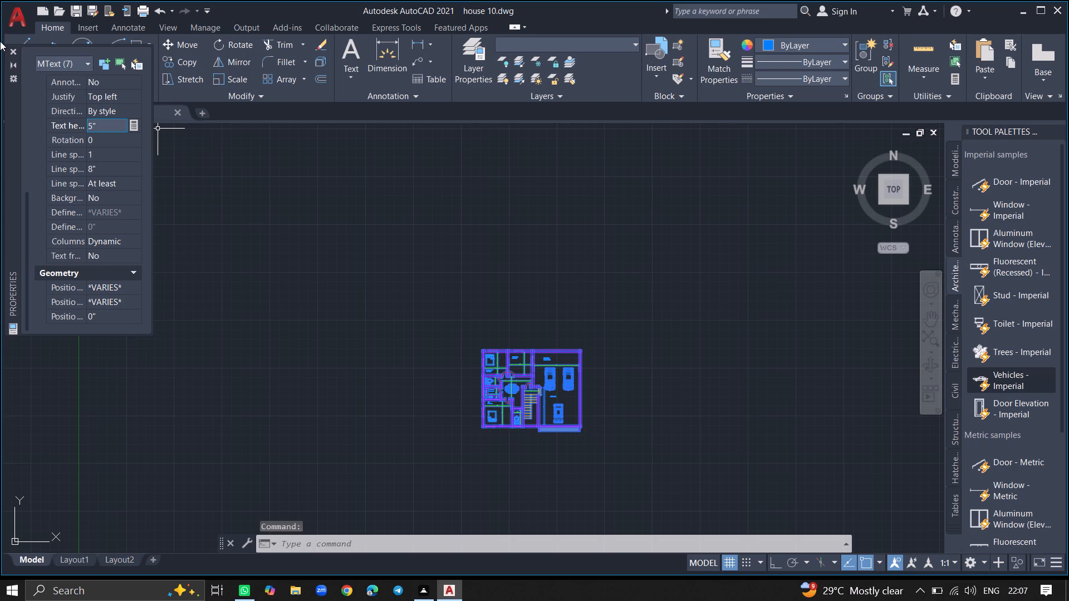
click(13, 49)
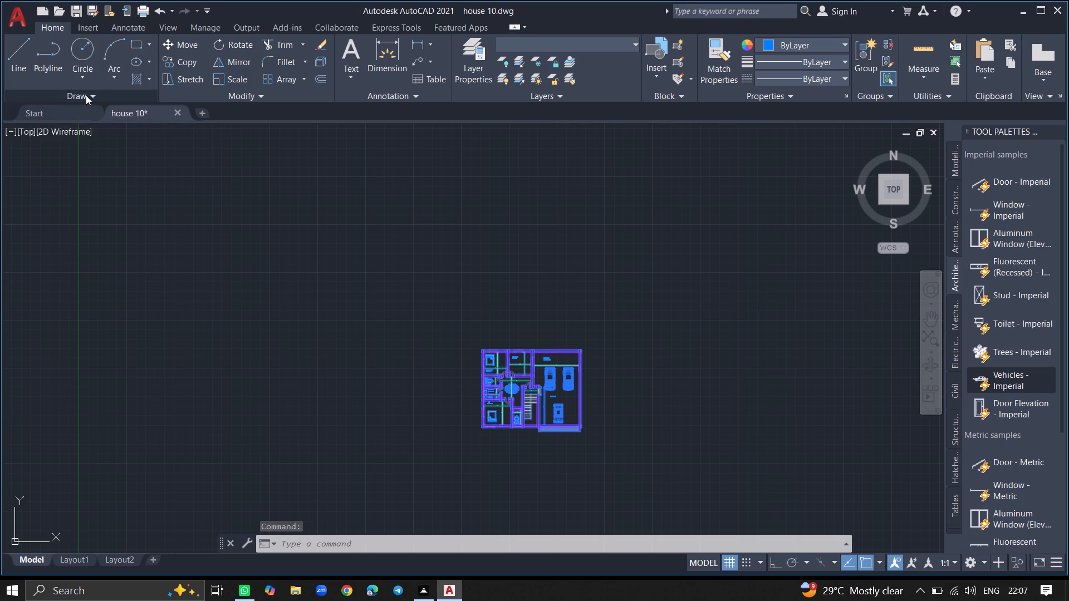
key(Escape)
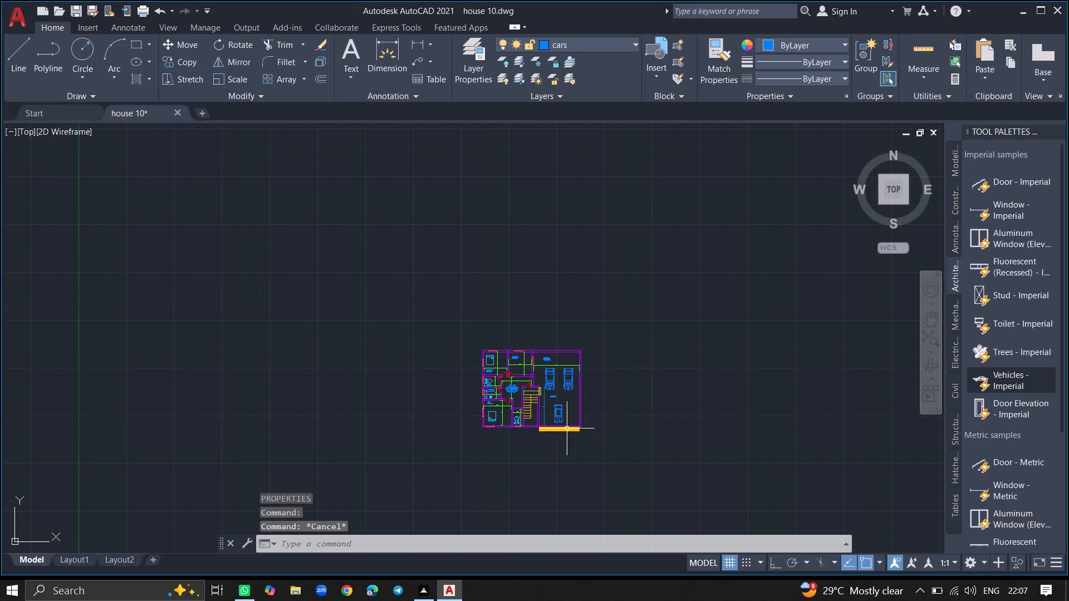
Start a magenta ANSI31 hatch and fill the northwest bedroom's west wall, north wall and their shared corner.
ctrl+scroll(546, 416, up, 2)
ctrl+scroll(443, 368, up, 5)
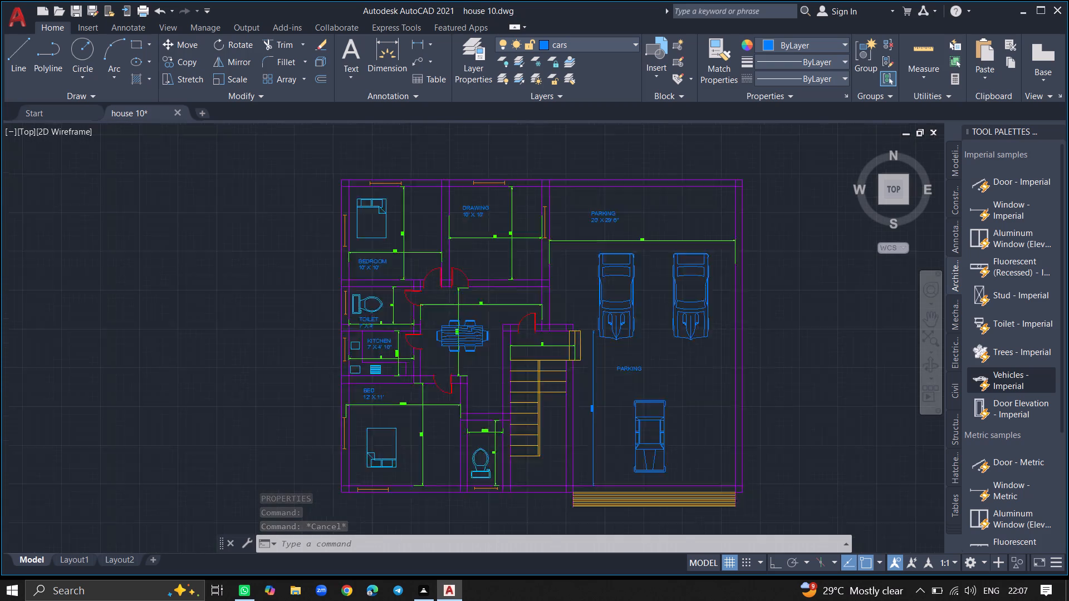
ctrl+scroll(443, 368, down, 1)
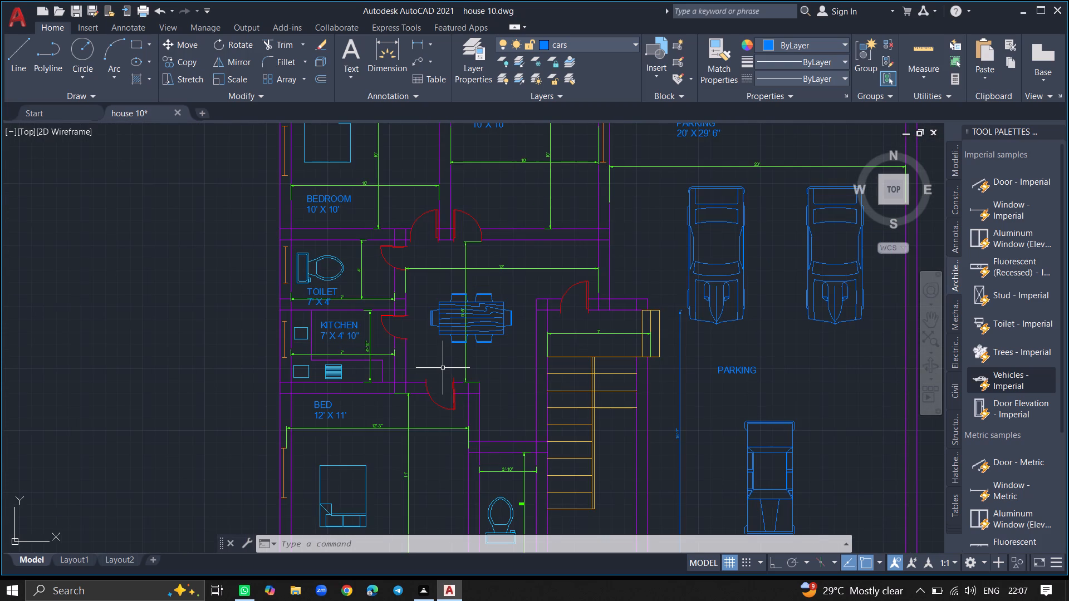
ctrl+scroll(383, 359, down, 1)
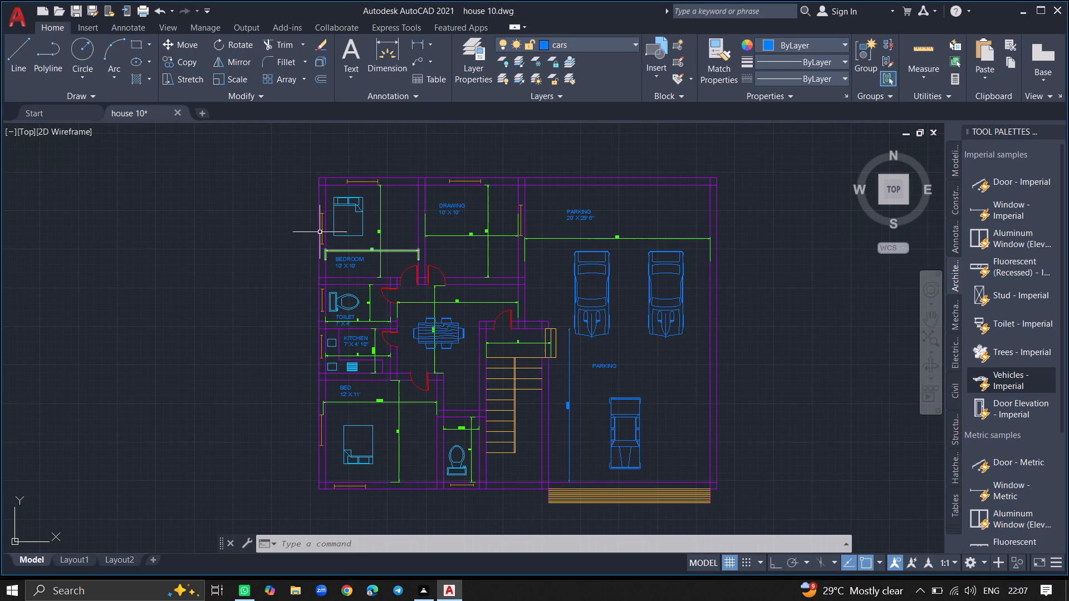
click(137, 80)
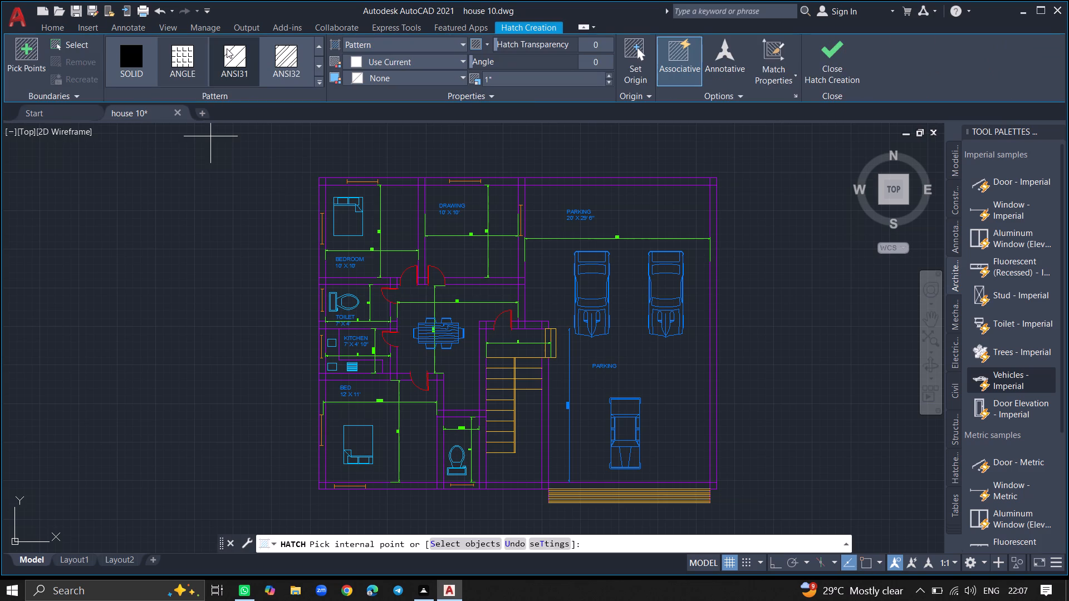
click(227, 48)
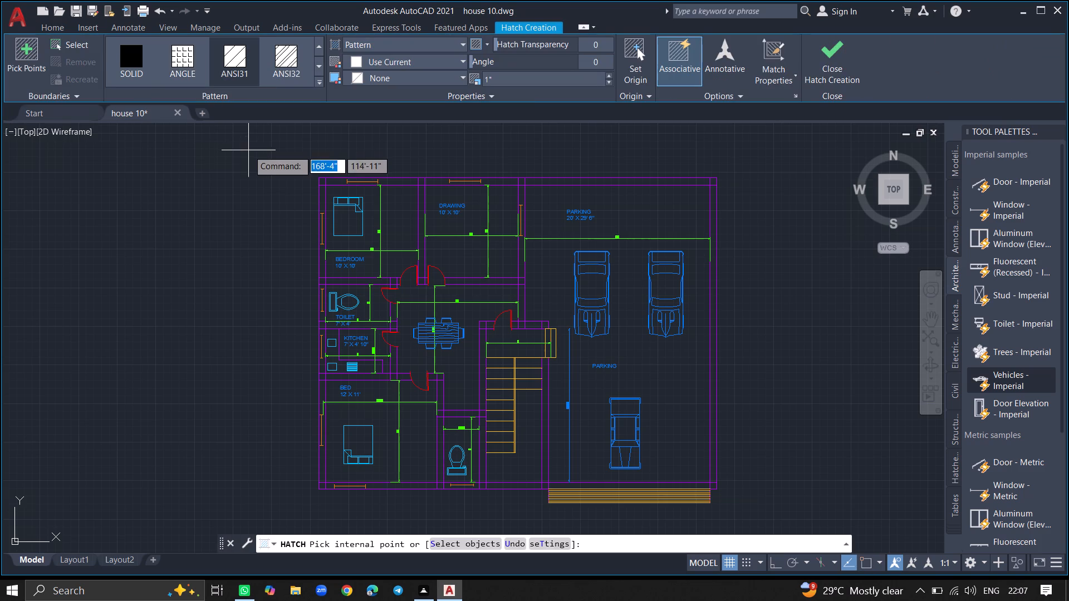
click(401, 59)
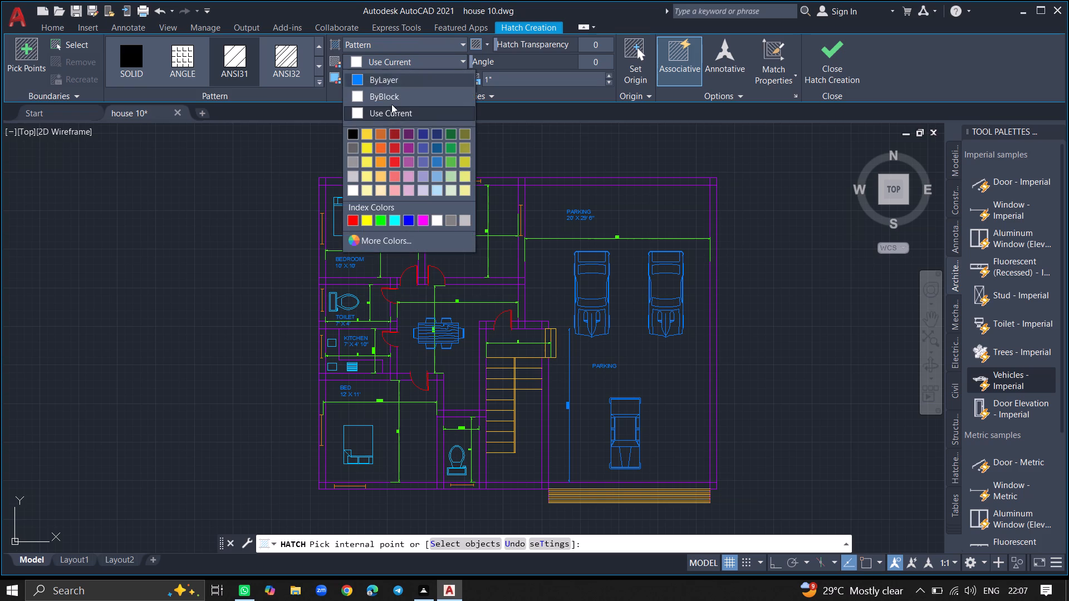
click(404, 130)
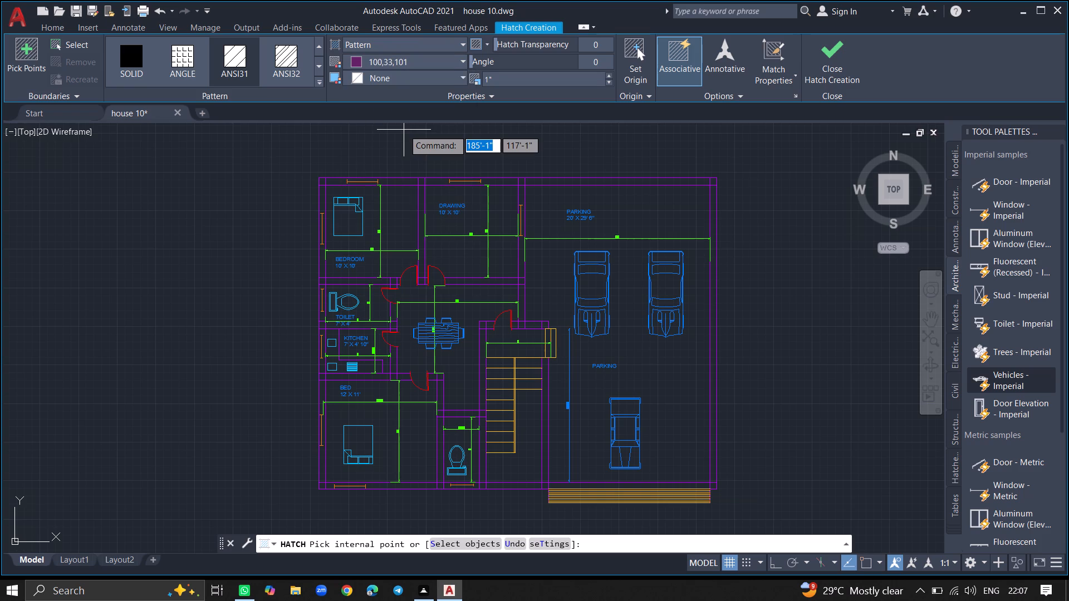
click(403, 58)
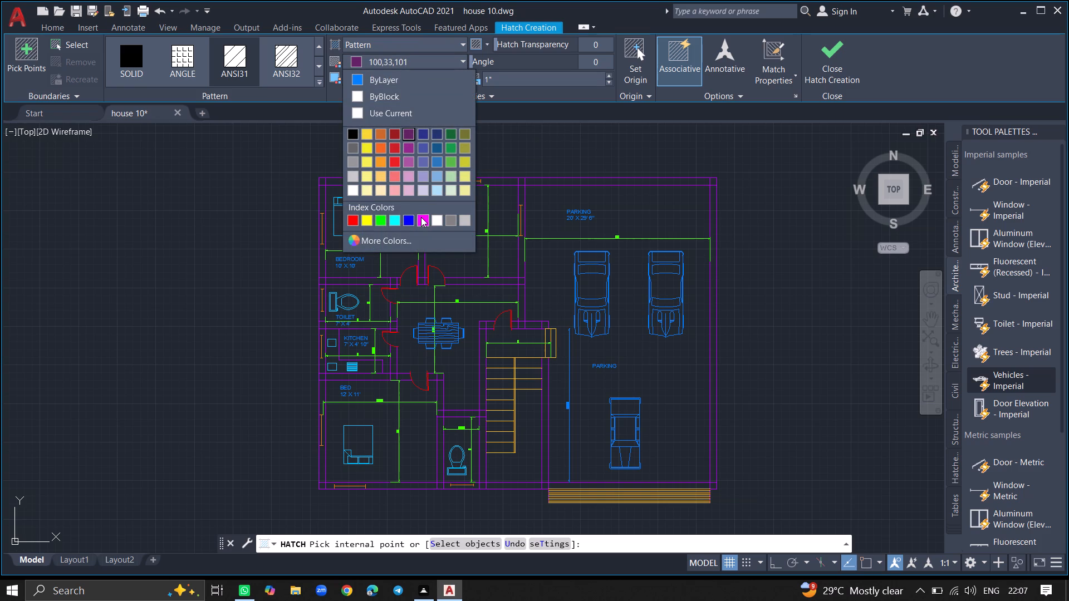
click(421, 217)
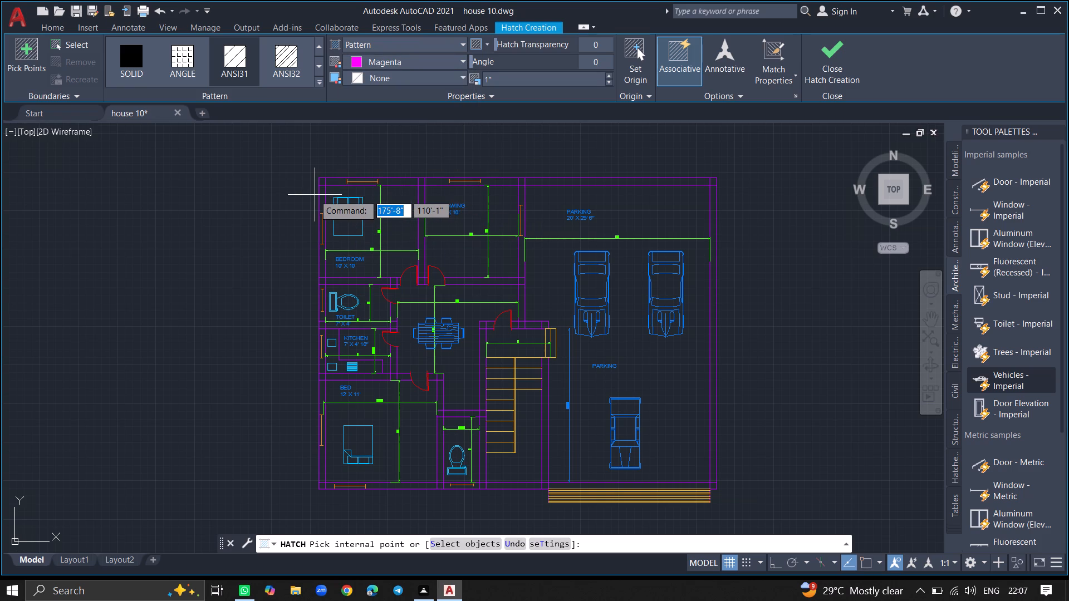
ctrl+scroll(314, 195, up, 3)
click(335, 195)
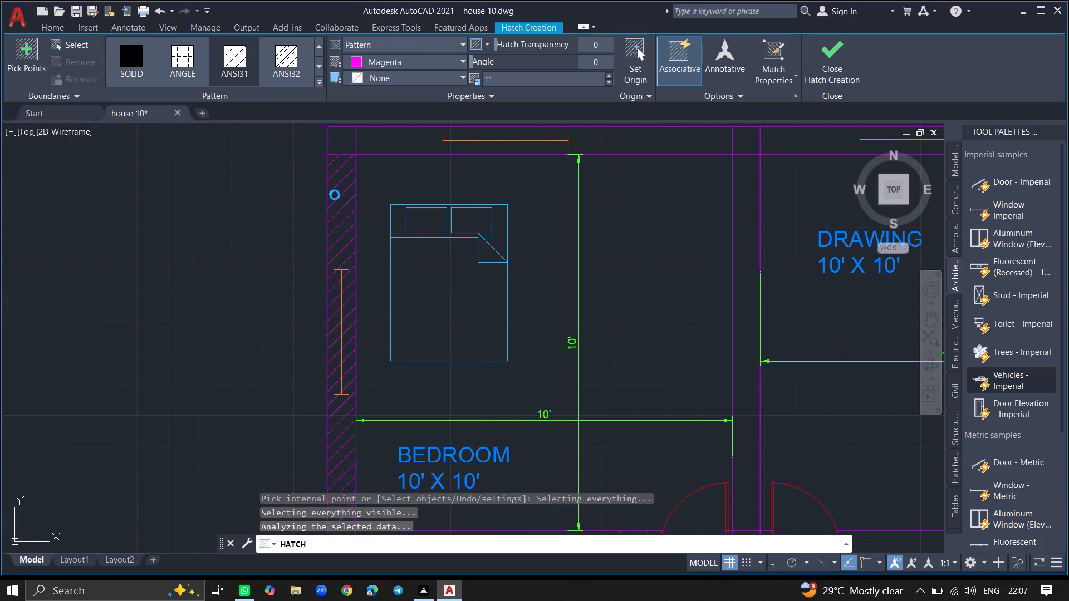
click(341, 149)
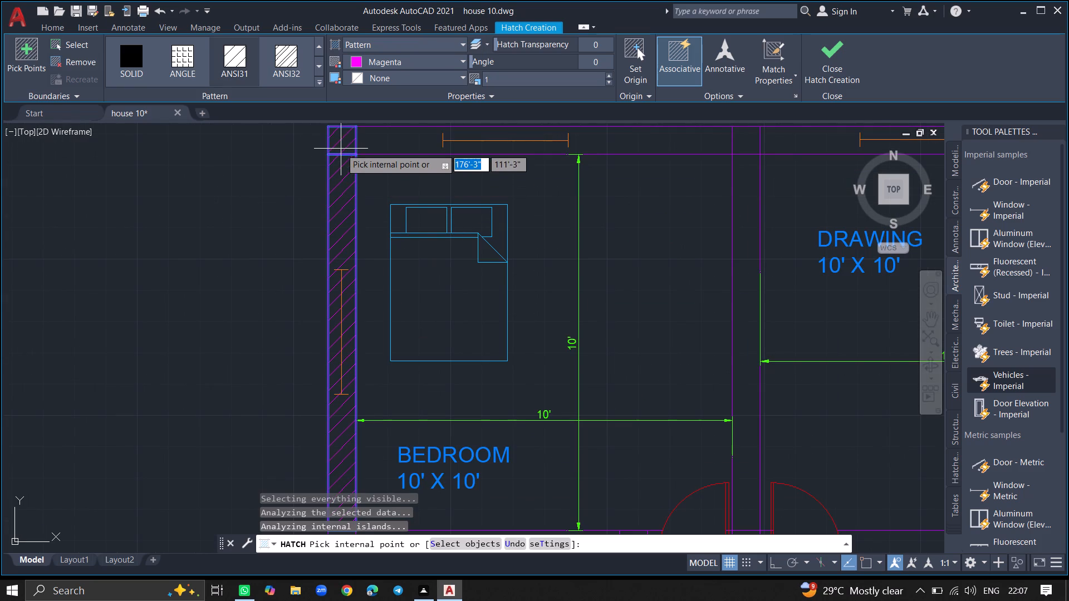
click(365, 149)
Extend the hatch to the drawing room's north wall and the partition between bedroom and drawing room, including their junction.
ctrl+scroll(365, 149, down, 4)
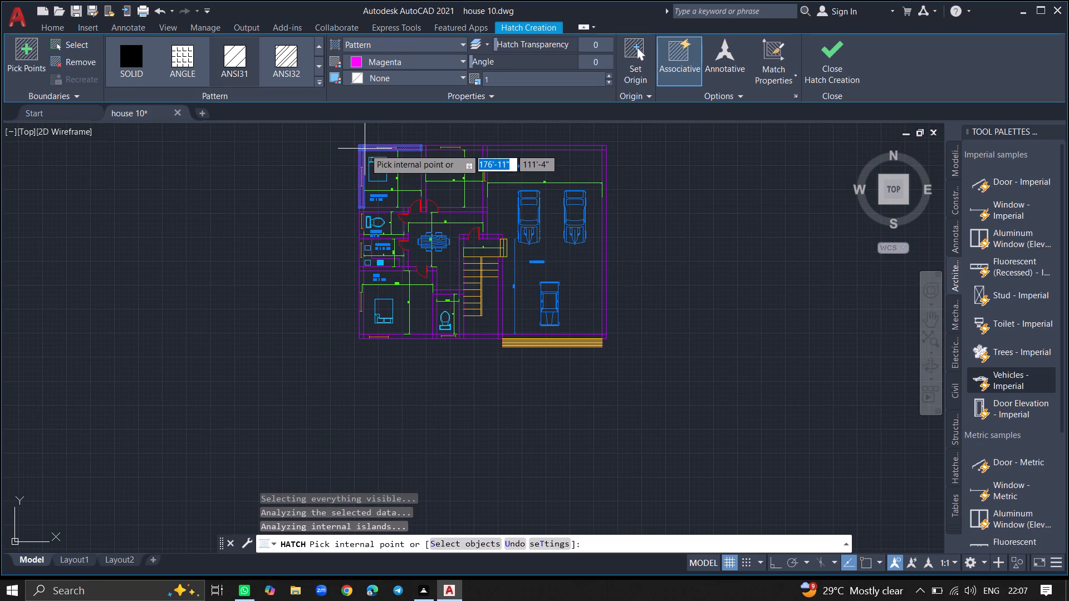
ctrl+scroll(430, 146, up, 3)
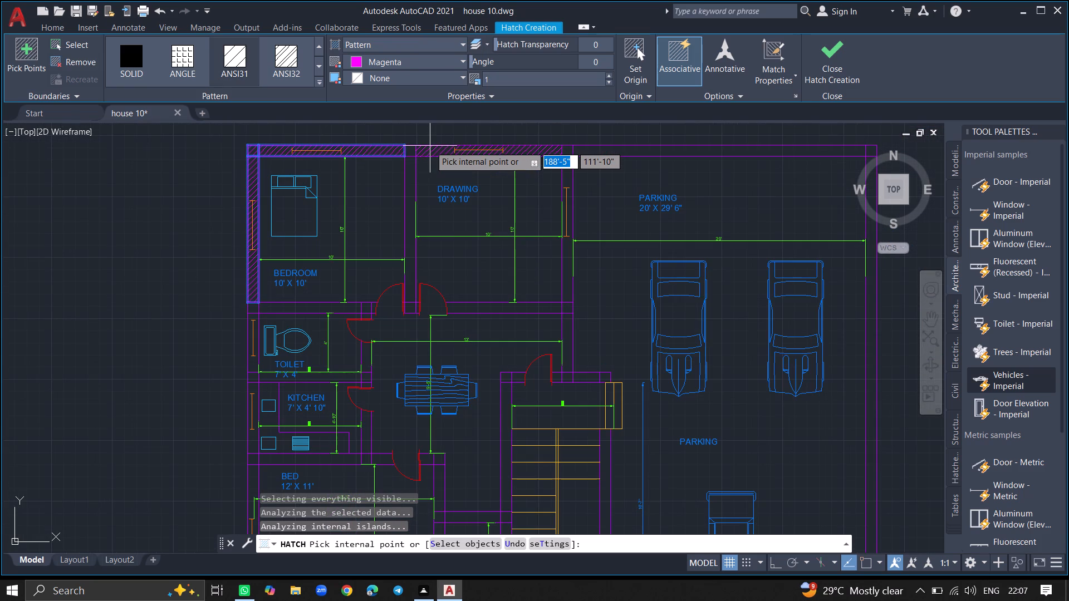
click(430, 146)
click(410, 149)
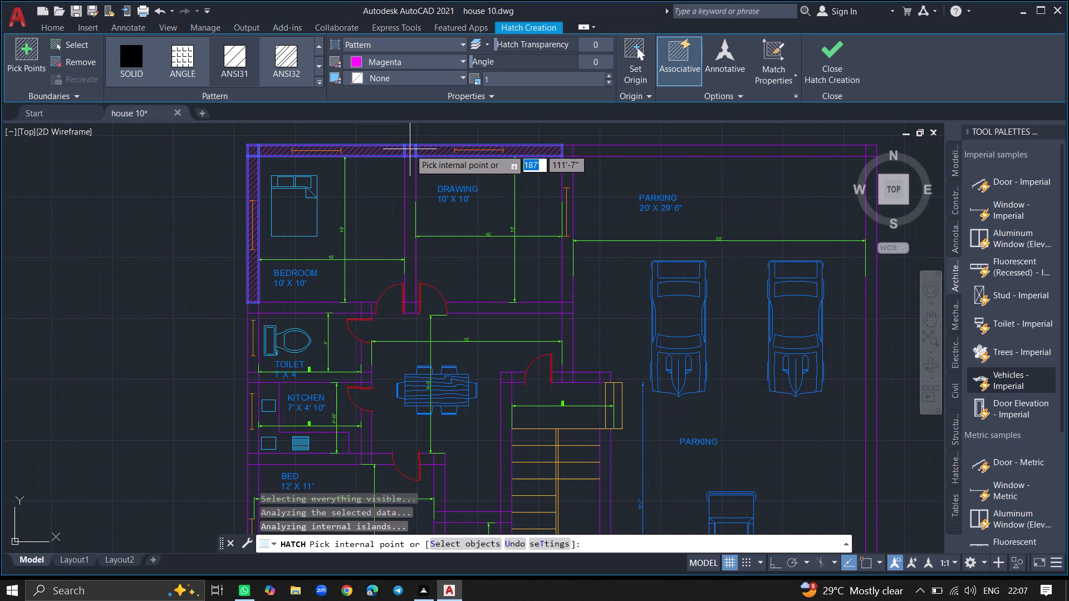
click(412, 184)
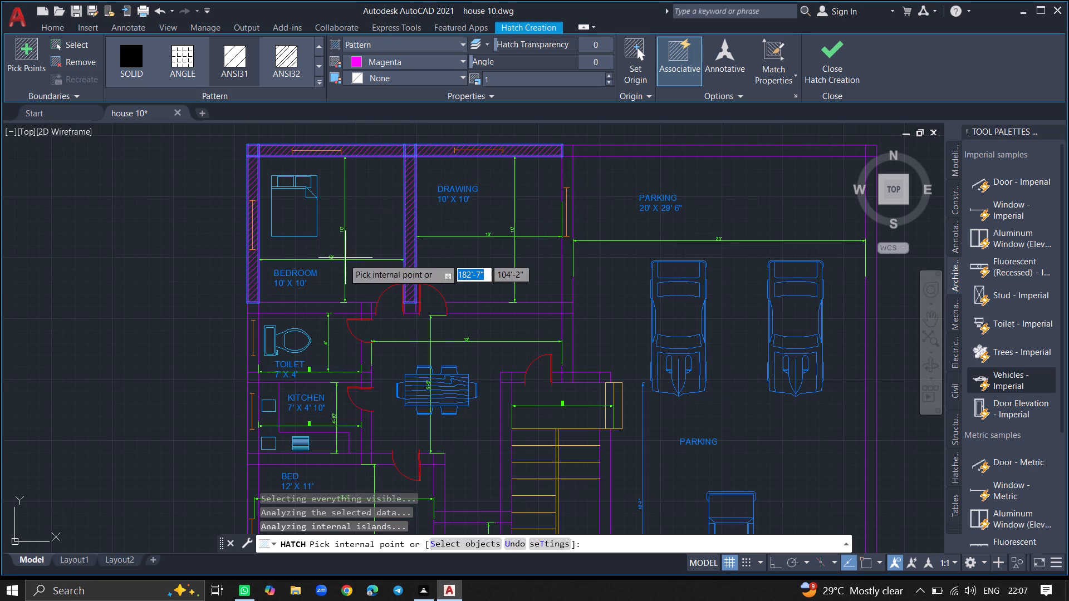
Extend the hatch to the bedroom–toilet wall with its end junctions, the toilet's west wall, and the drawing room's south and east walls.
click(326, 308)
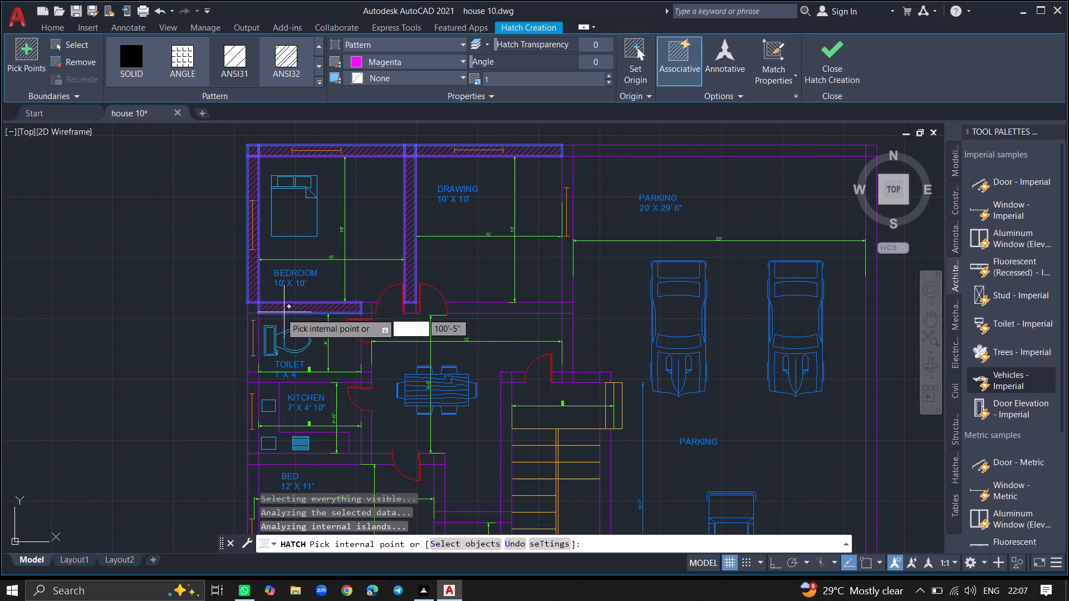
click(253, 314)
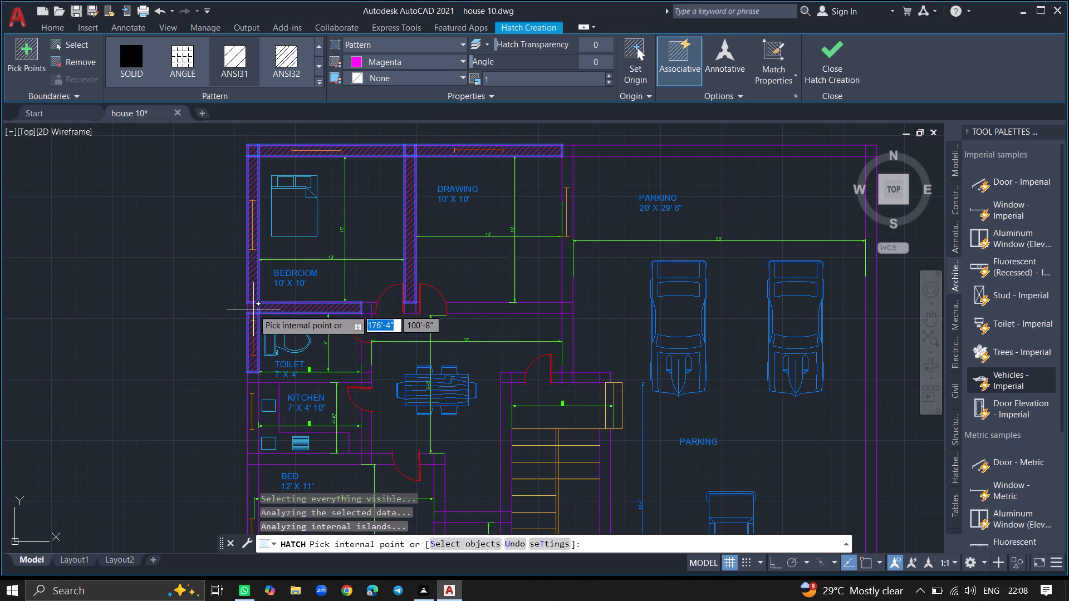
click(253, 309)
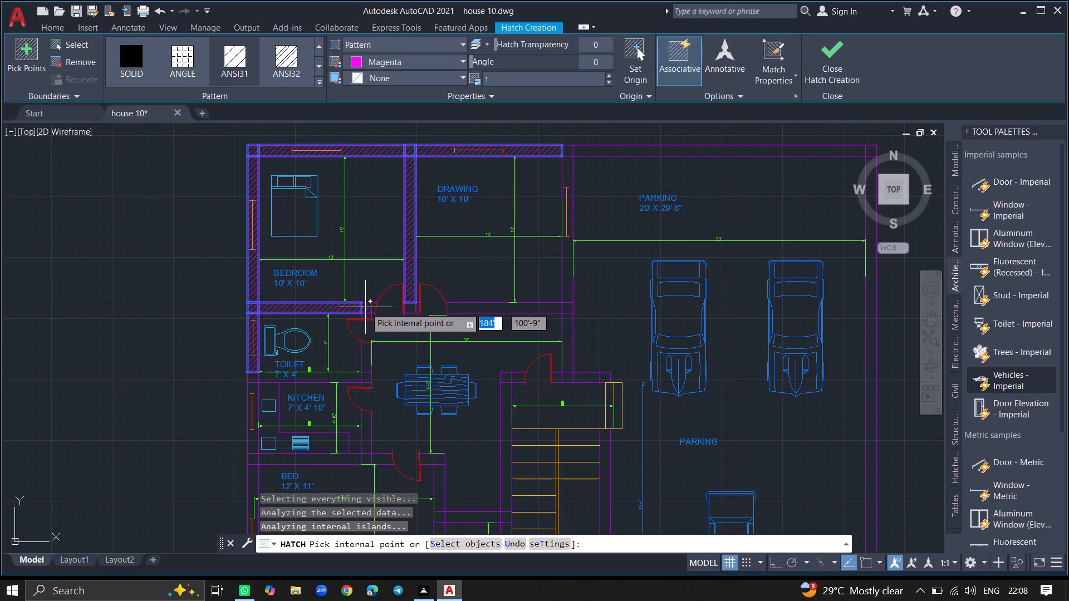
click(365, 307)
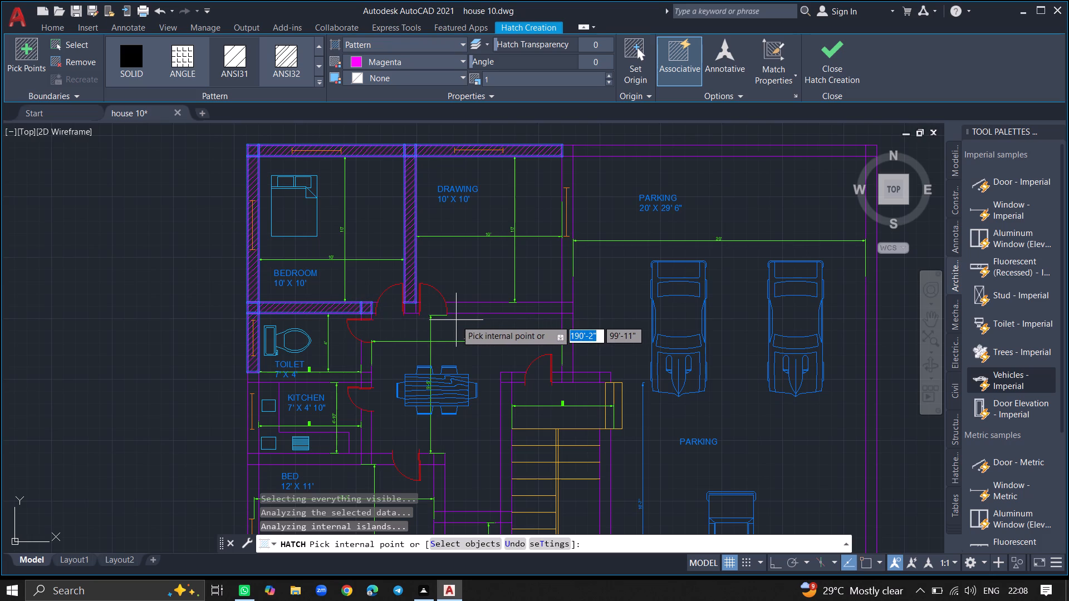
click(464, 307)
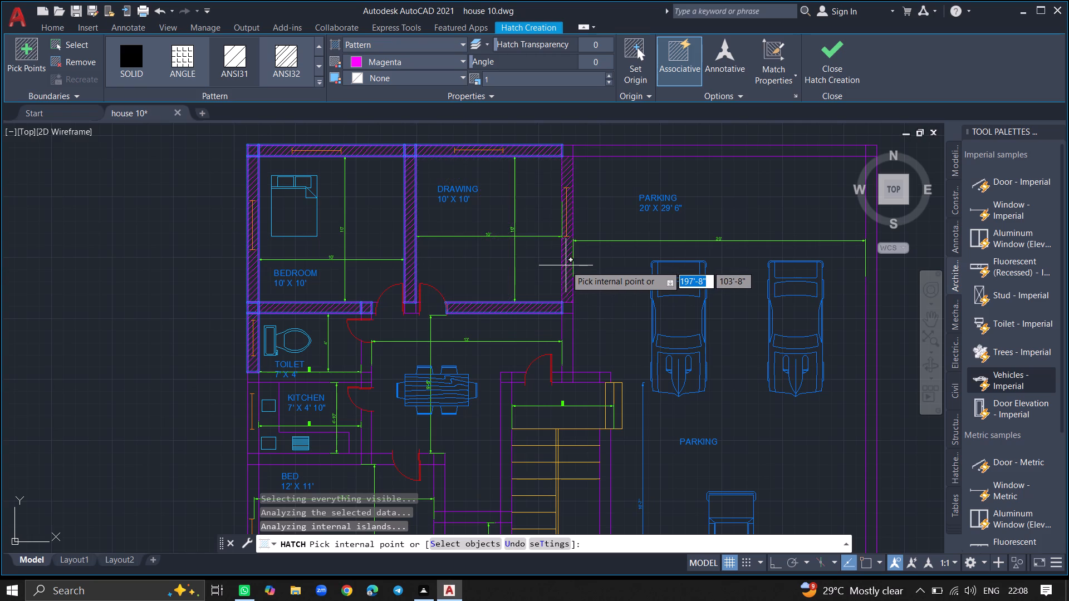
click(566, 265)
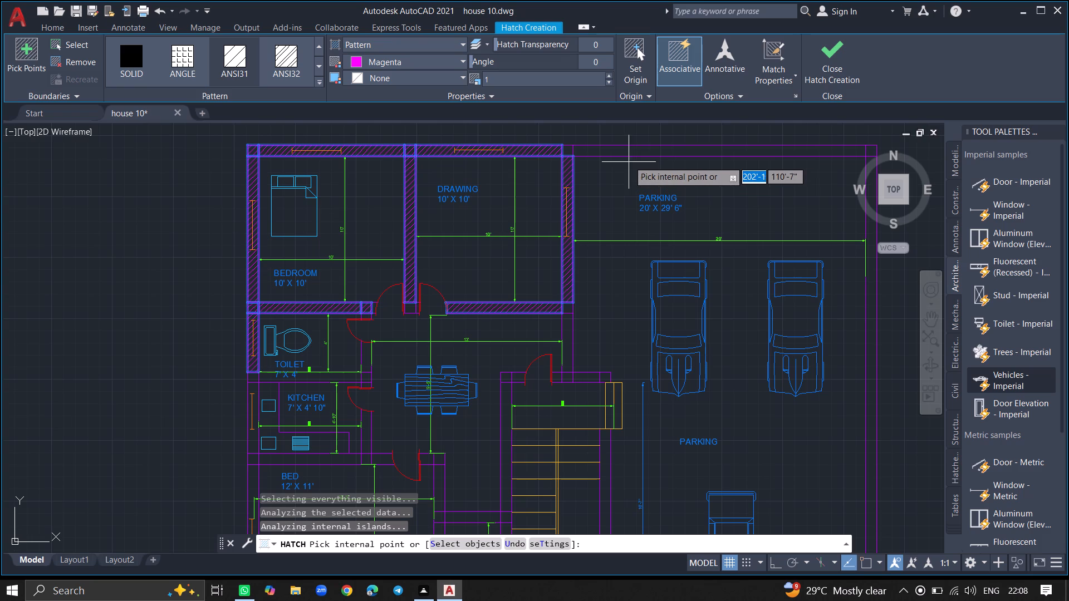
Extend the hatch to the parking area's north wall, its junction with the drawing room's northeast corner, and the parking's east wall.
click(626, 149)
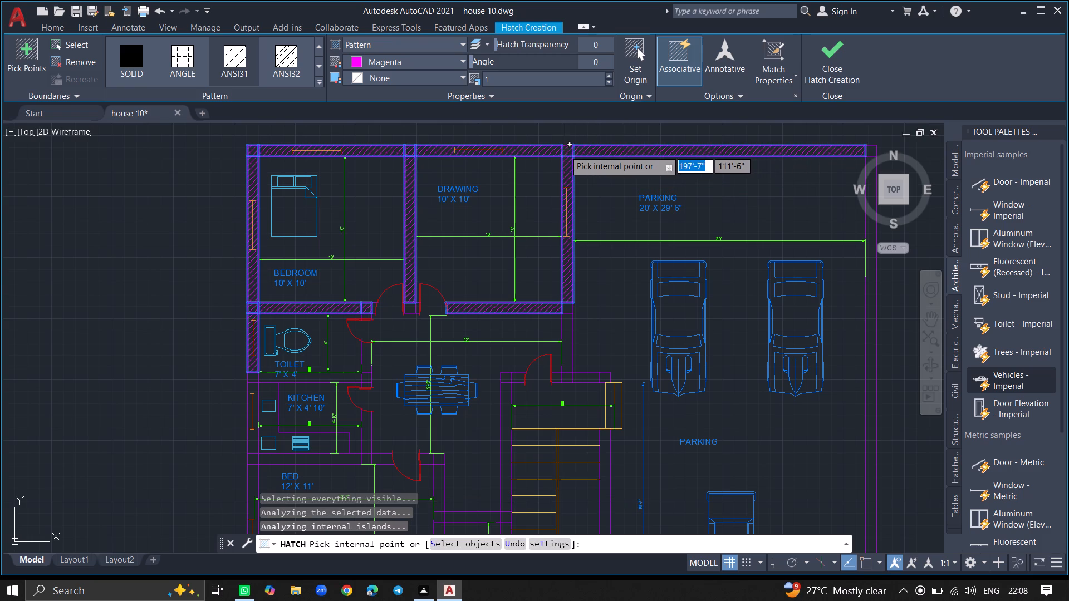
click(565, 150)
ctrl+scroll(615, 205, down, 1)
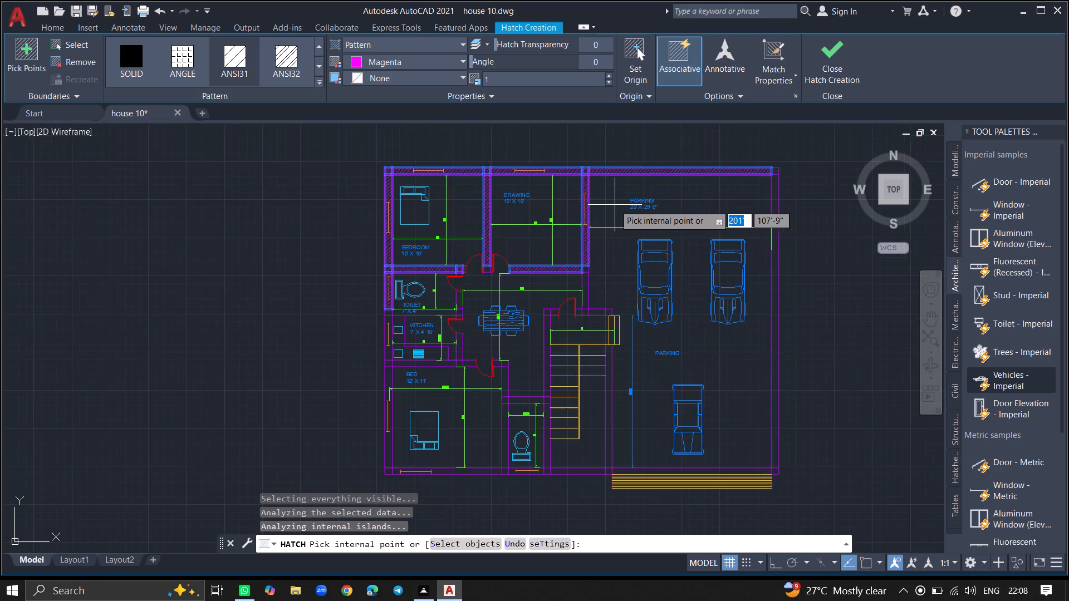
ctrl+scroll(615, 205, down, 2)
ctrl+scroll(670, 221, up, 2)
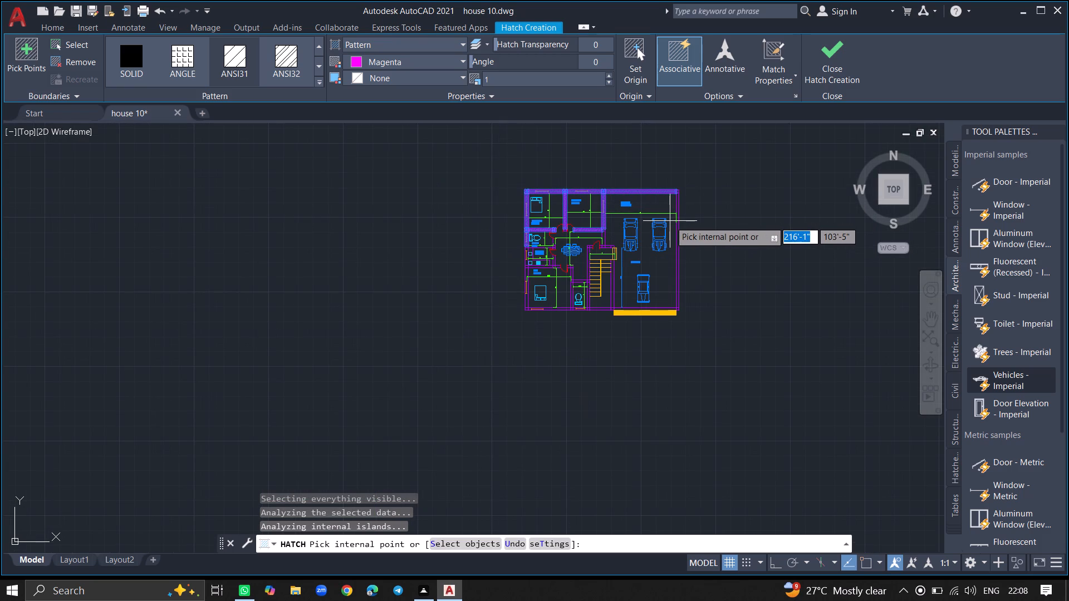
ctrl+scroll(670, 221, up, 4)
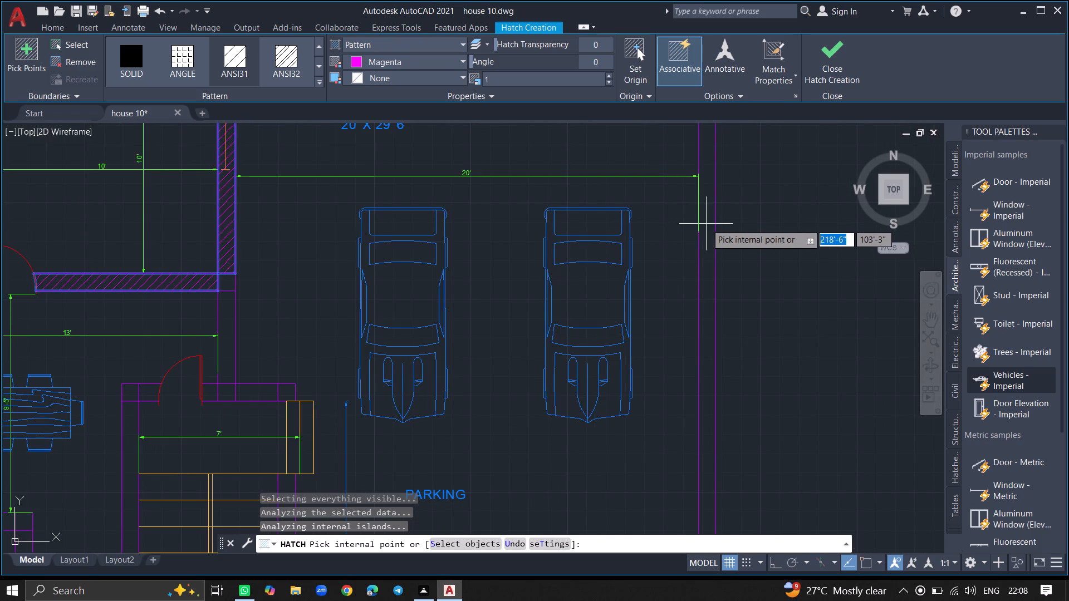
click(706, 224)
Extend the hatch to the dining area's east wall and the junctions at its north and south ends.
ctrl+scroll(673, 282, down, 3)
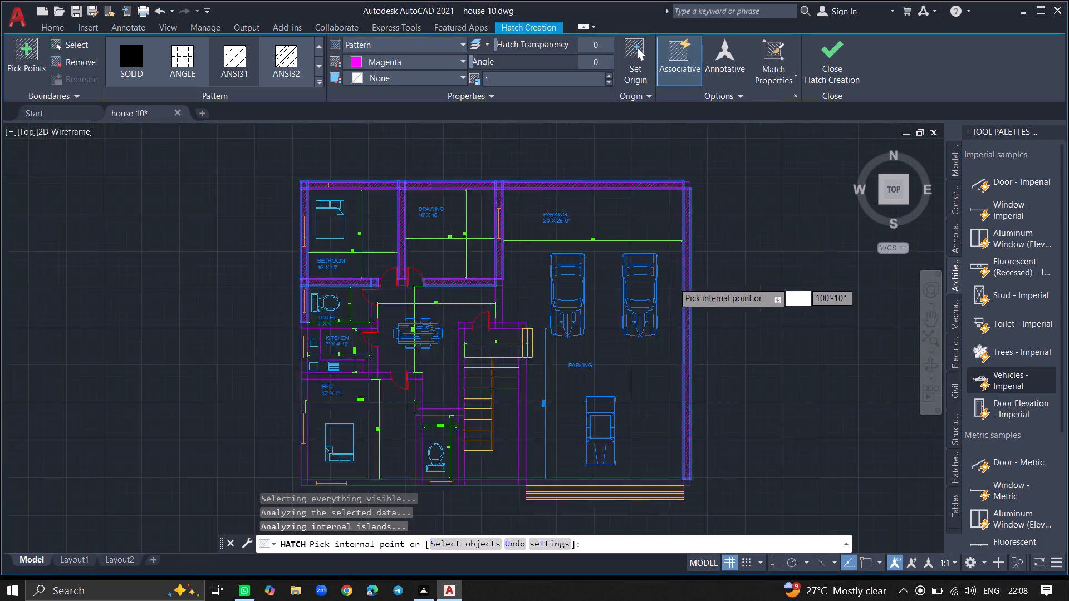
ctrl+scroll(560, 303, up, 5)
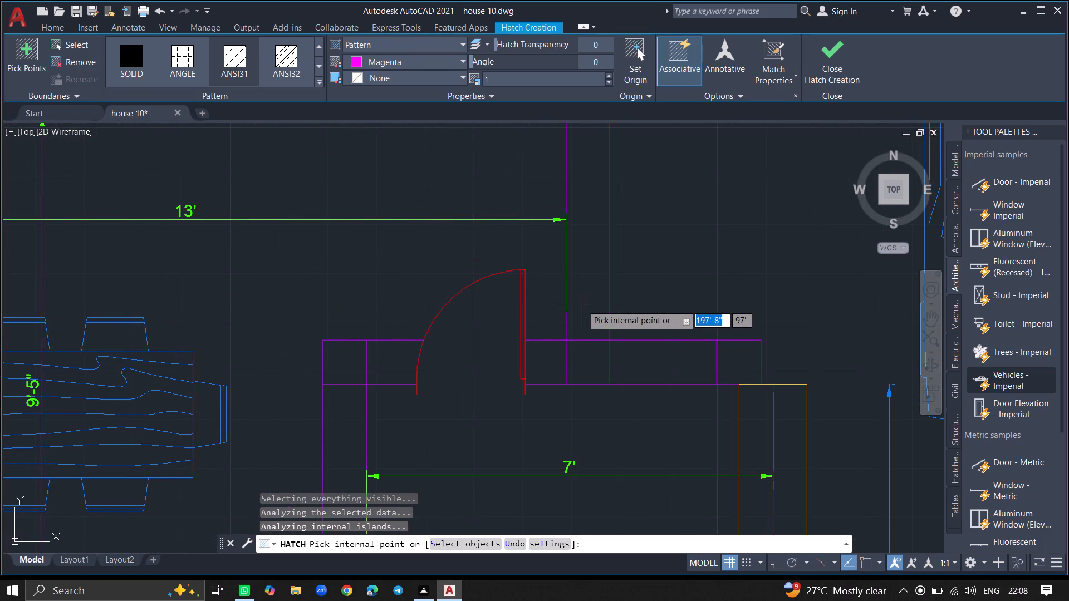
ctrl+scroll(582, 304, down, 3)
click(582, 304)
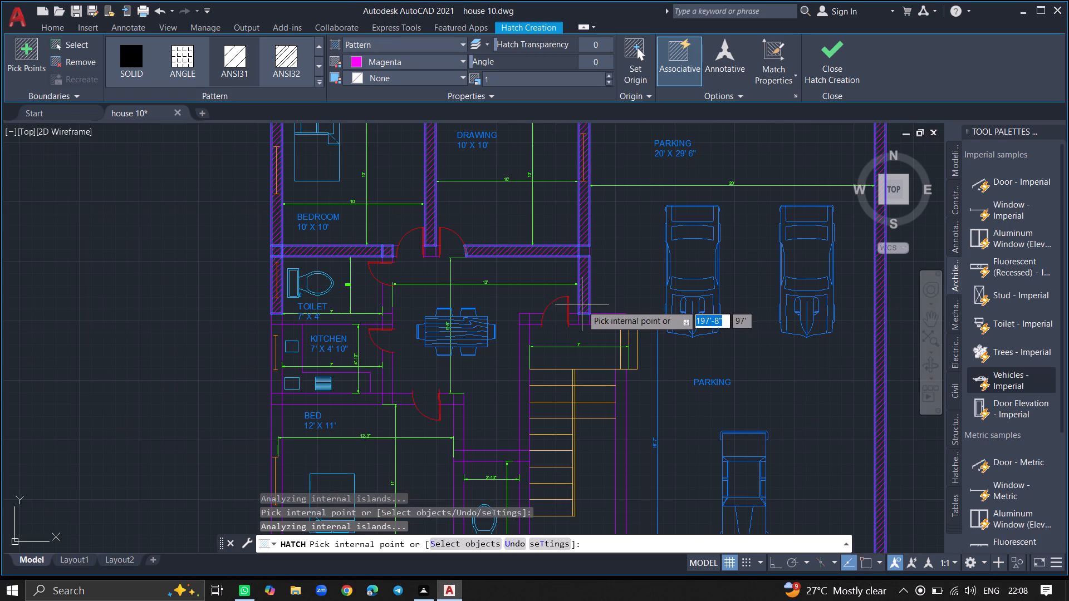
click(582, 321)
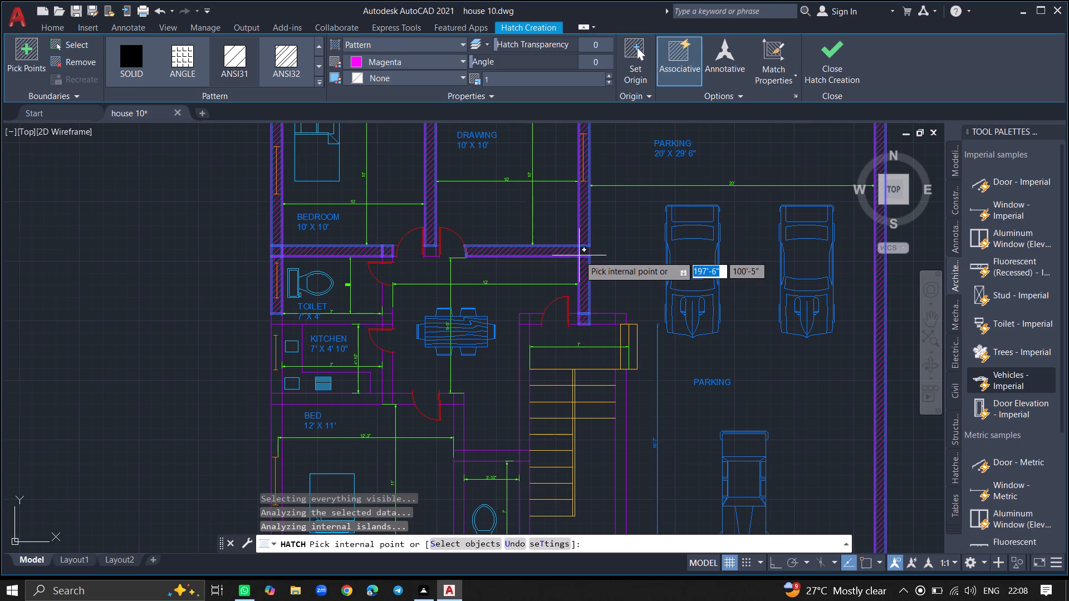
click(581, 252)
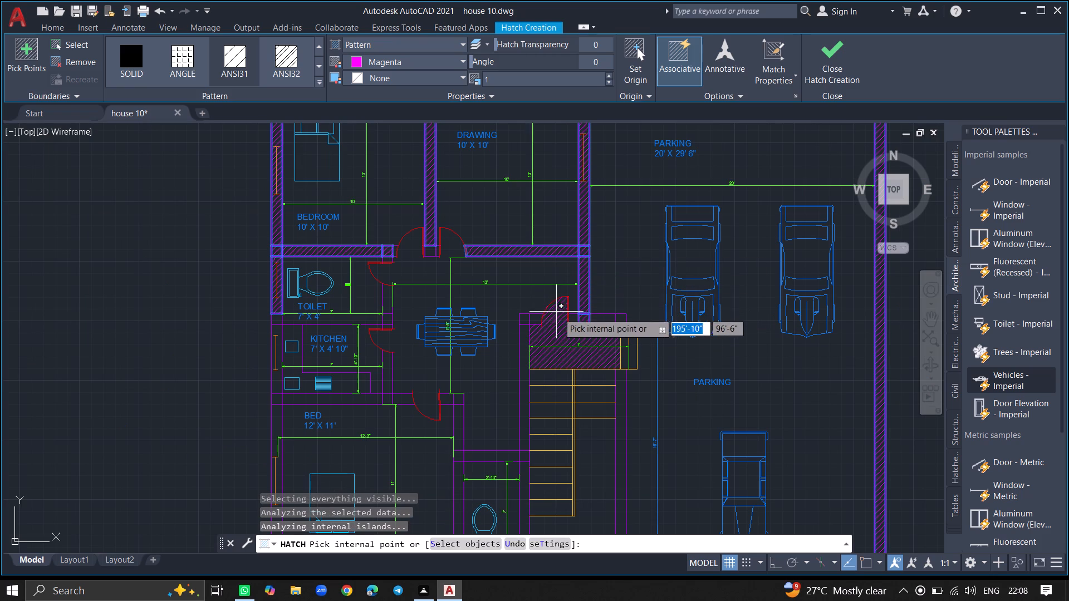
Extend the hatch to the staircase's north wall on both sides of the door, its two corners, and its west and east walls.
click(571, 318)
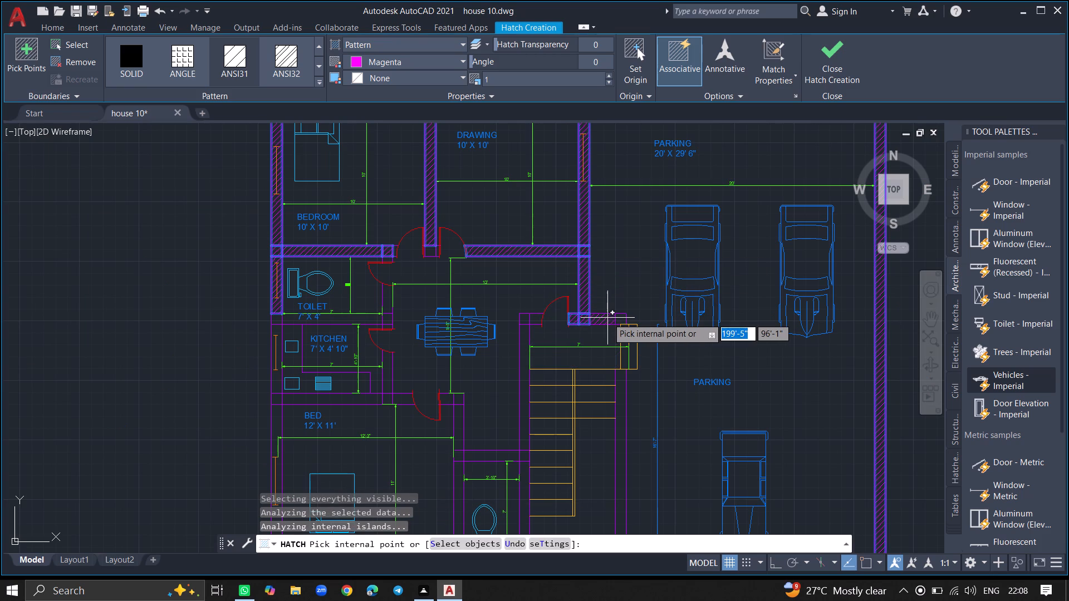
click(607, 318)
click(620, 320)
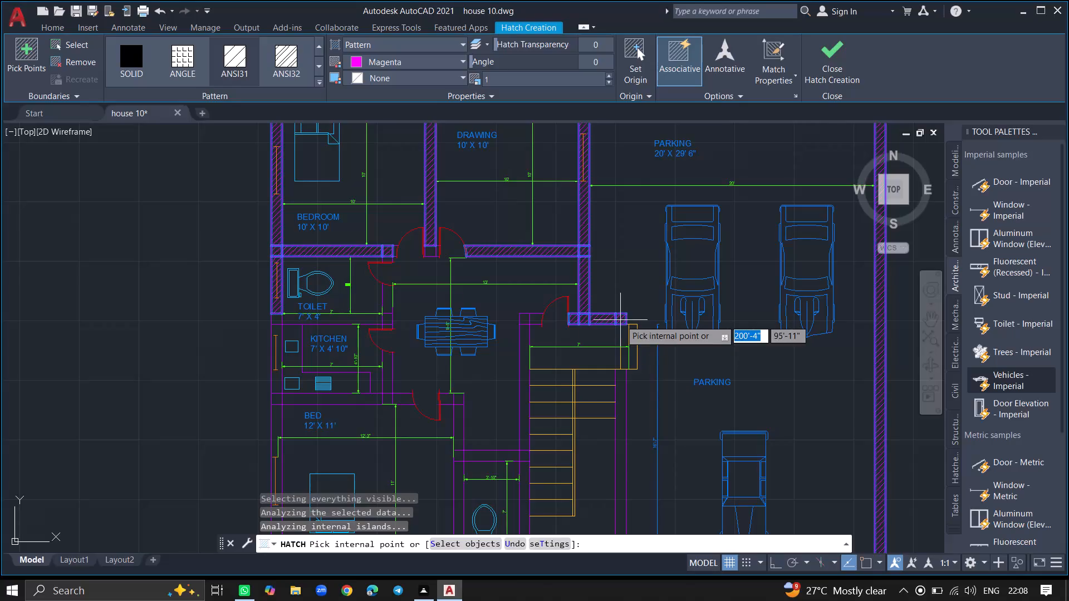
click(534, 319)
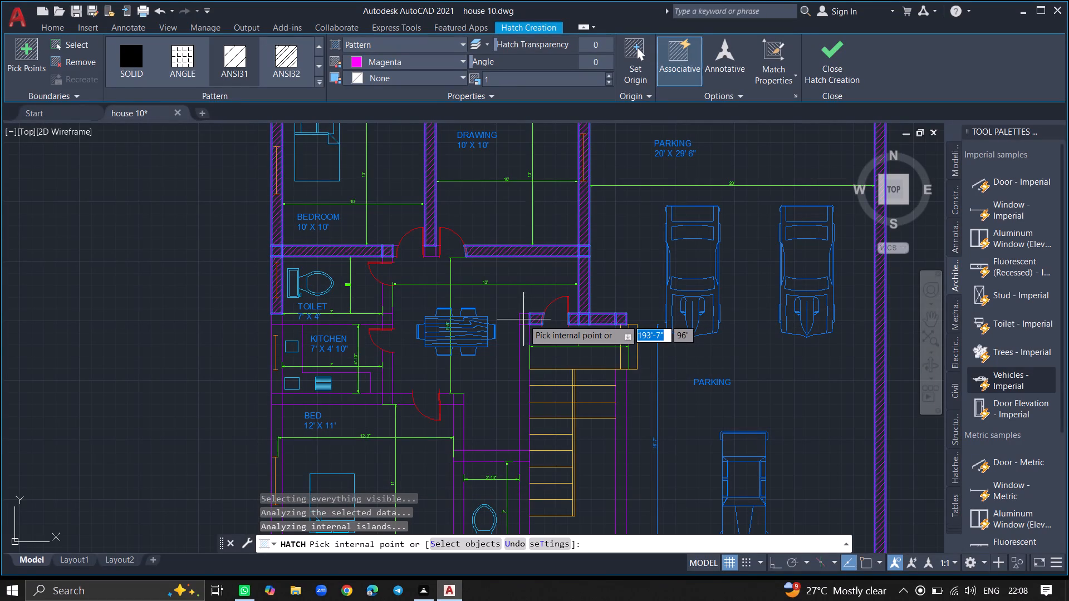
click(523, 319)
click(523, 349)
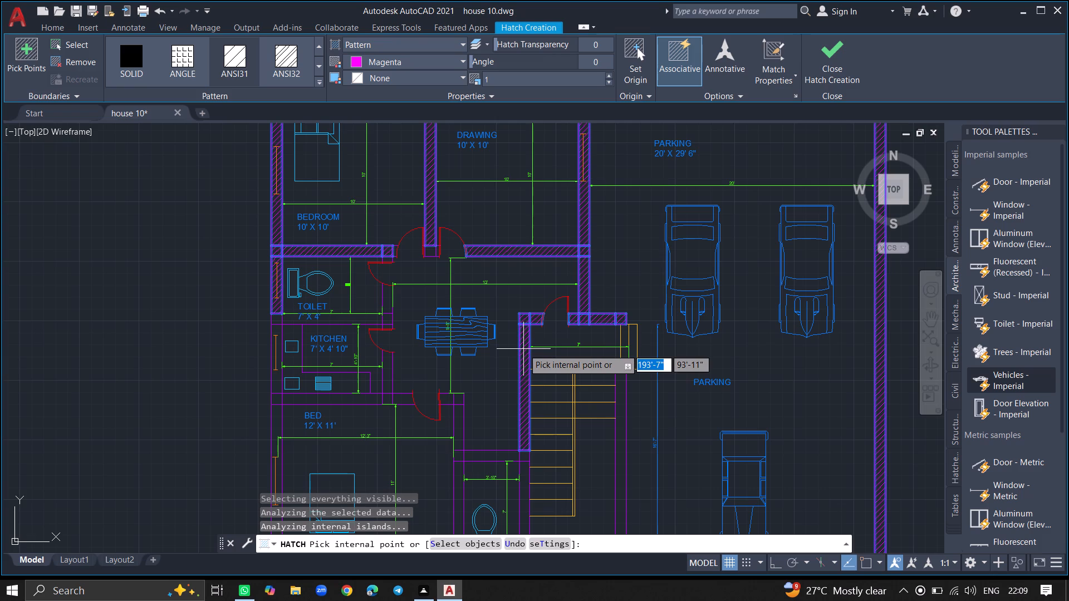
click(621, 400)
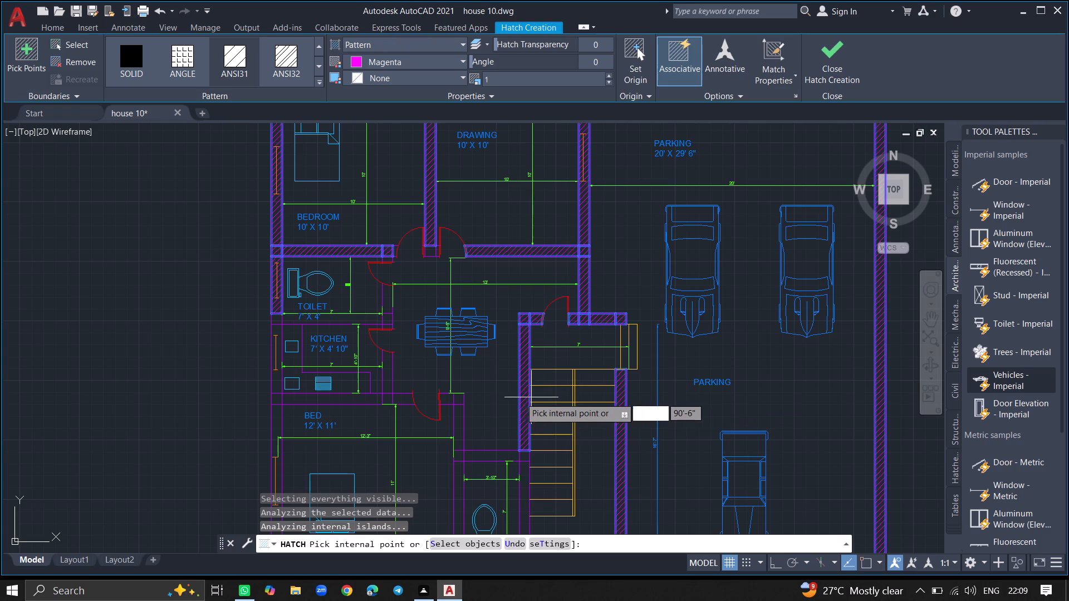
Extend the hatch to the southern bedroom's upper east wall and north wall around the door, plus the kitchen's east wall and their junctions.
click(455, 422)
click(457, 397)
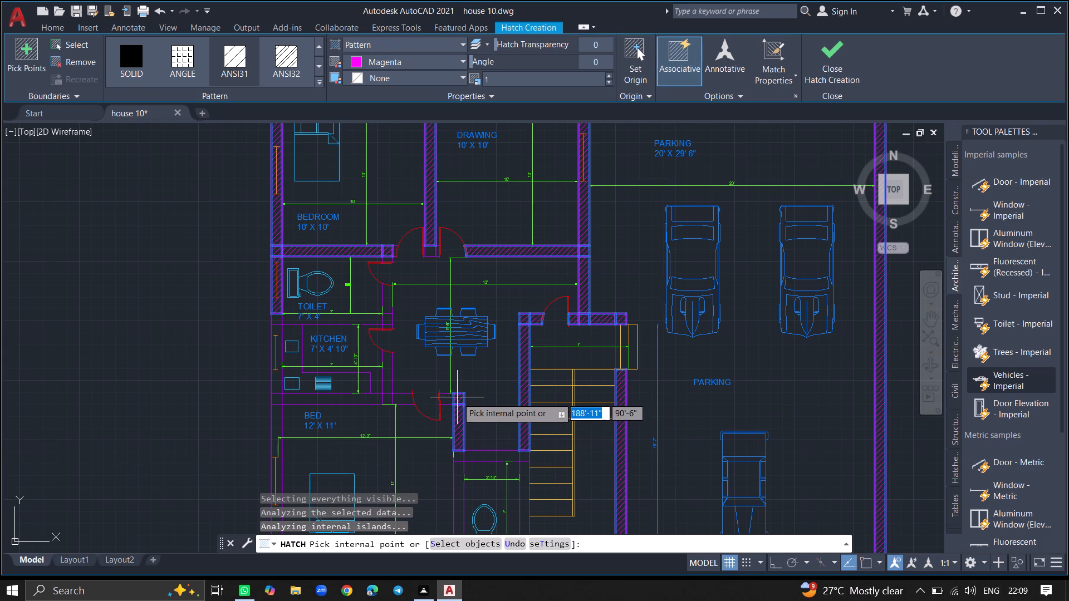
click(444, 397)
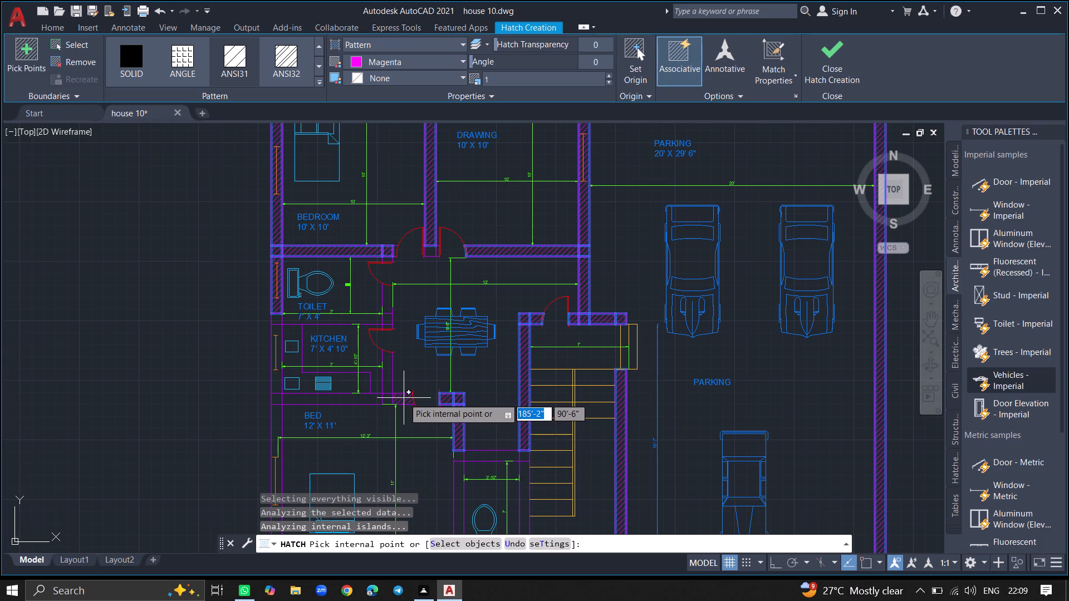
click(403, 398)
click(385, 386)
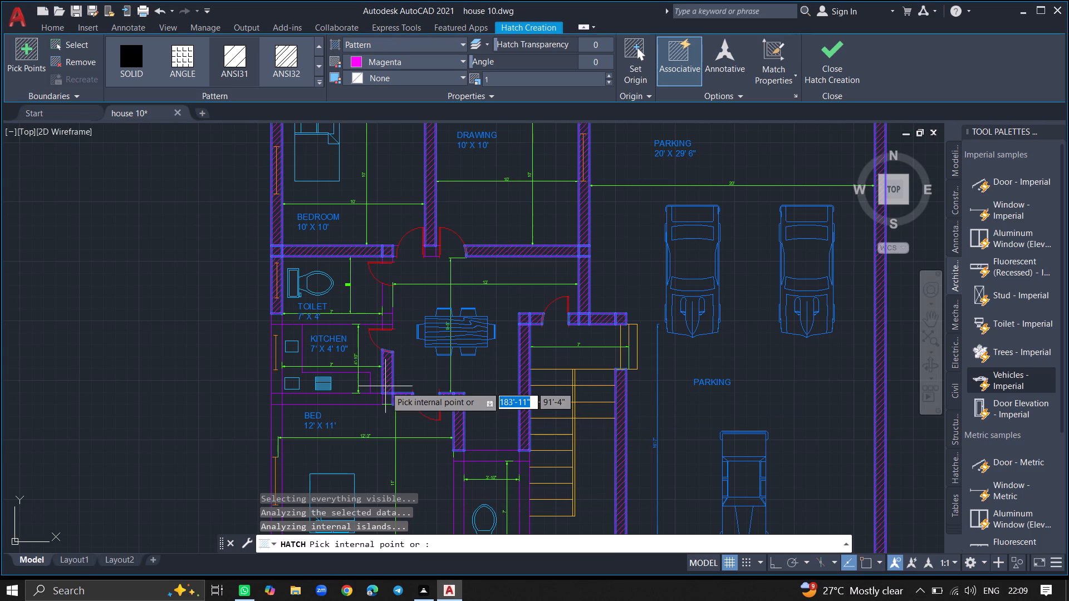
click(386, 394)
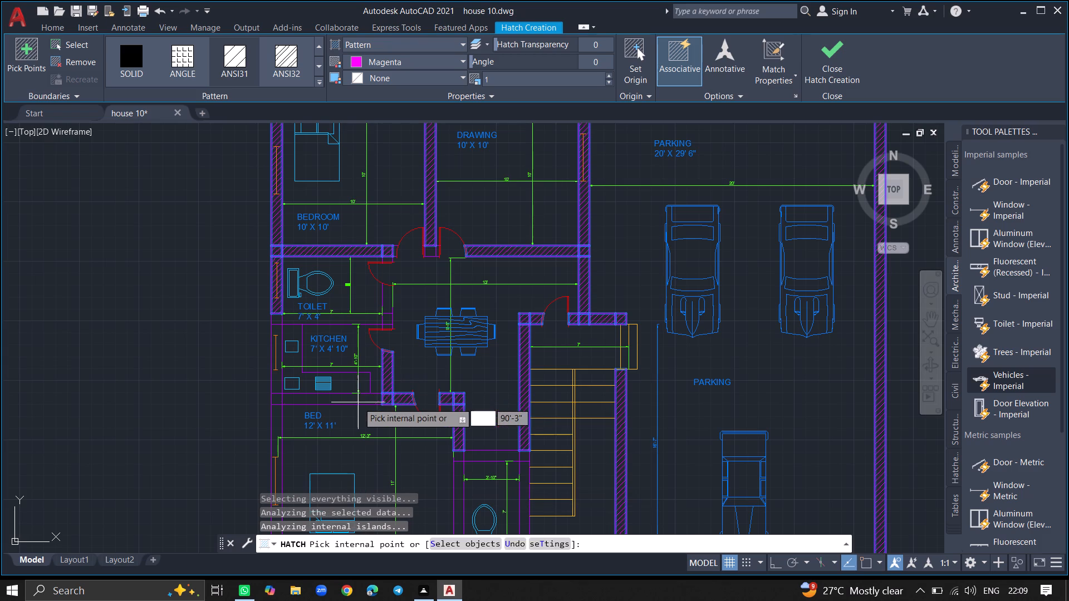
click(357, 400)
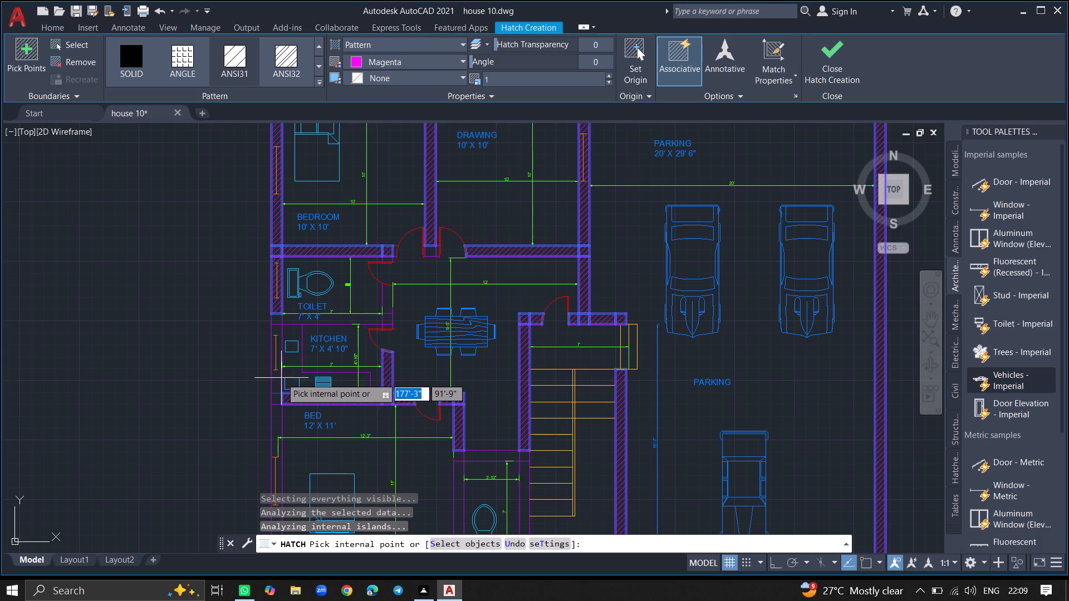
Extend the hatch to the kitchen's west wall, the toilet–kitchen partition and the junction where they meet.
click(271, 374)
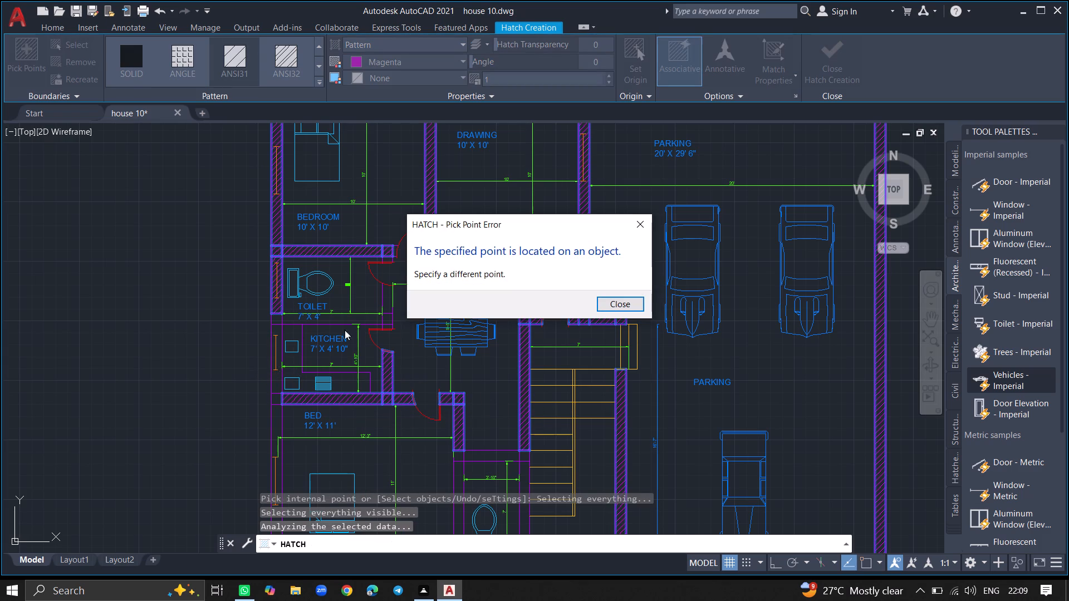
click(612, 300)
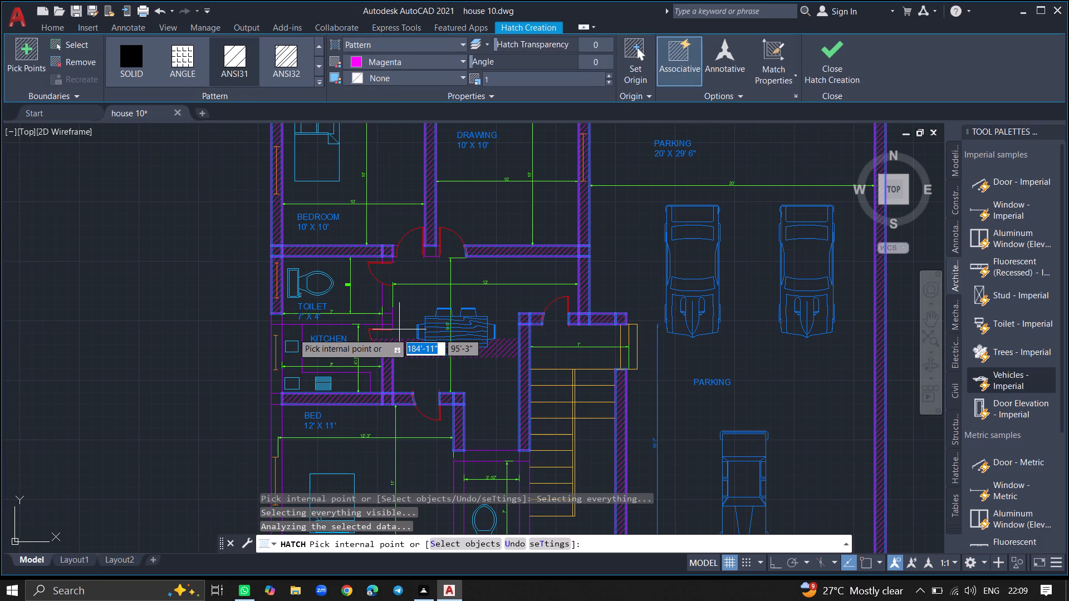
ctrl+scroll(273, 326, up, 4)
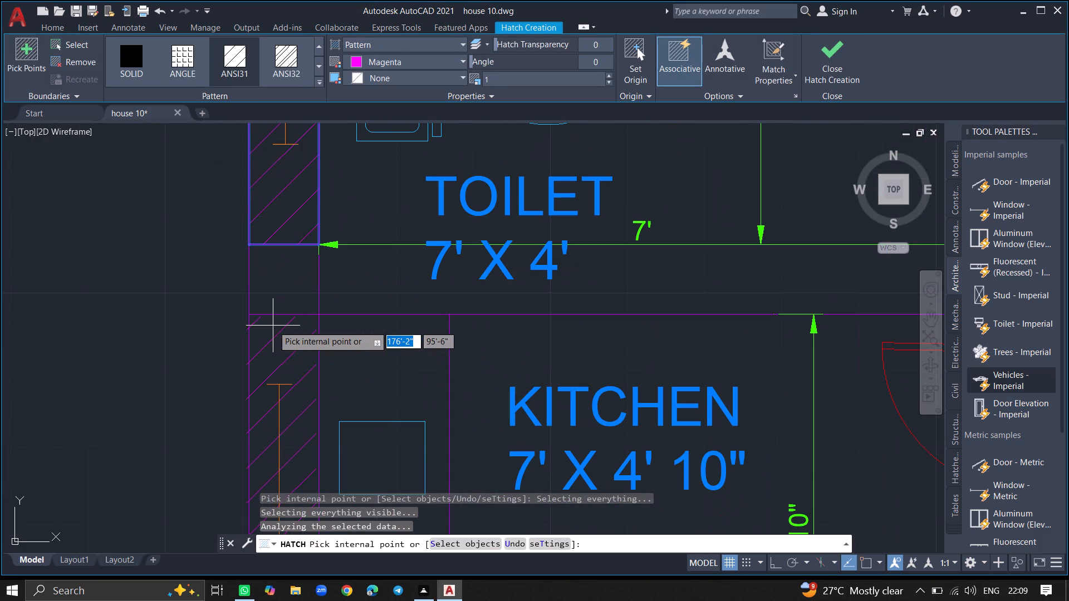
click(273, 326)
click(276, 292)
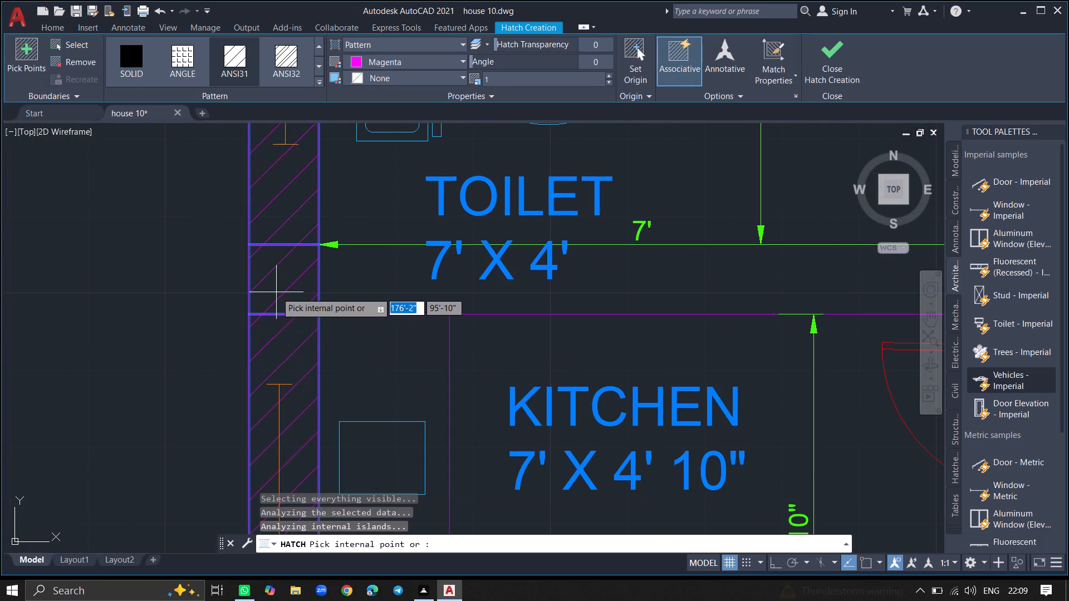
click(336, 290)
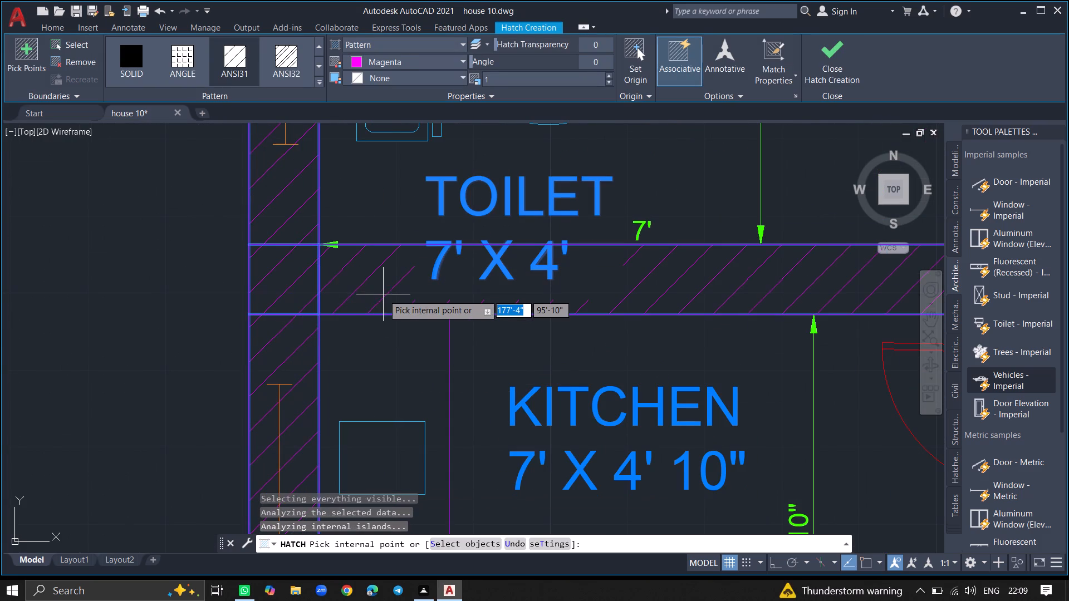
Extend the hatch to the southern bedroom's west wall, its northwest and southwest corners, and its south wall.
ctrl+scroll(383, 294, down, 5)
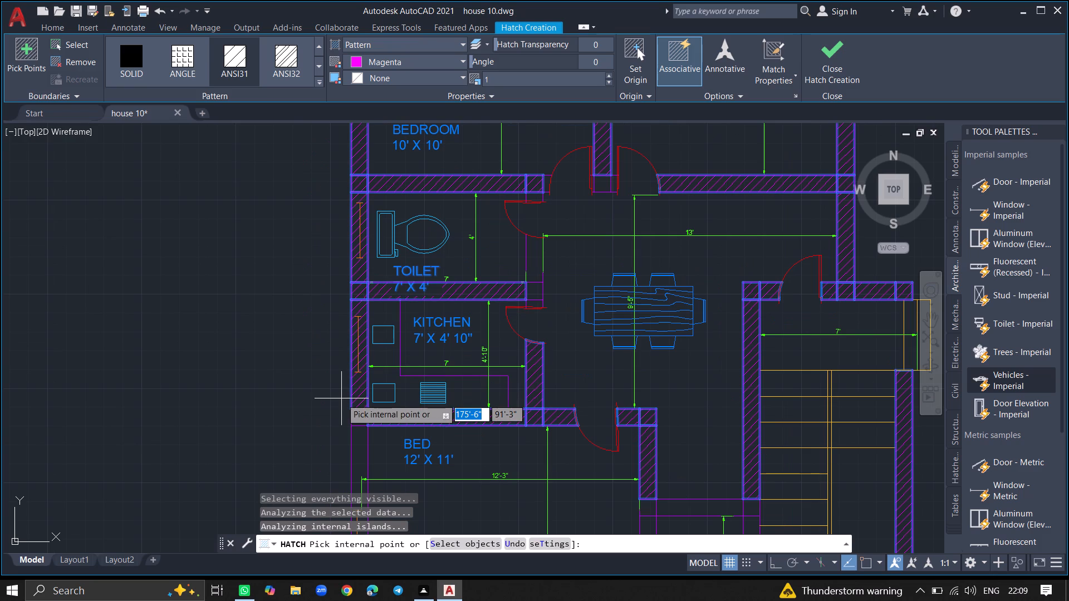
ctrl+scroll(341, 398, down, 6)
ctrl+scroll(346, 432, up, 3)
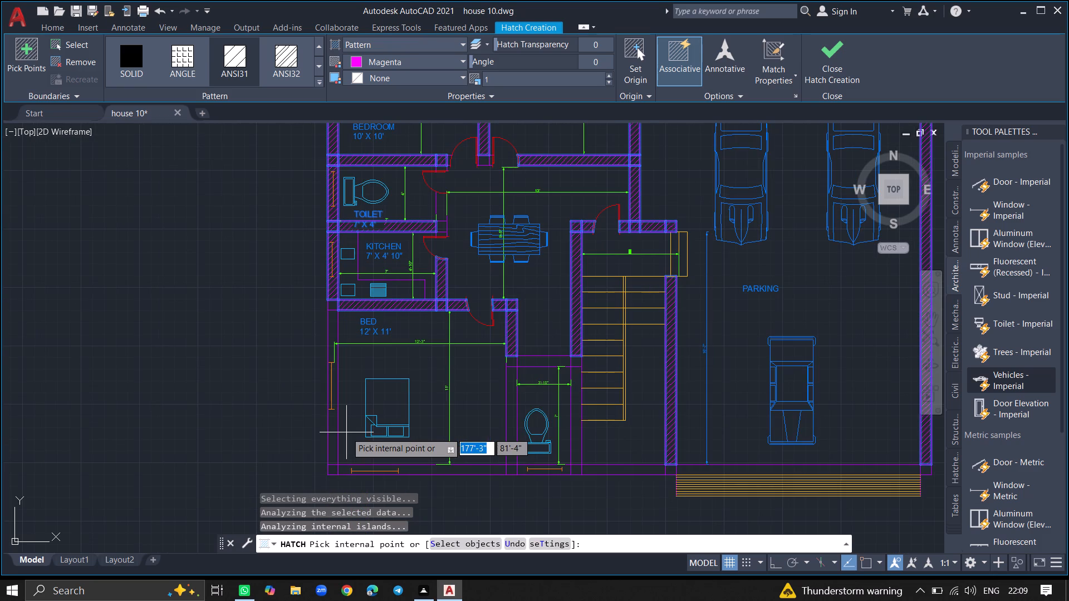
click(330, 431)
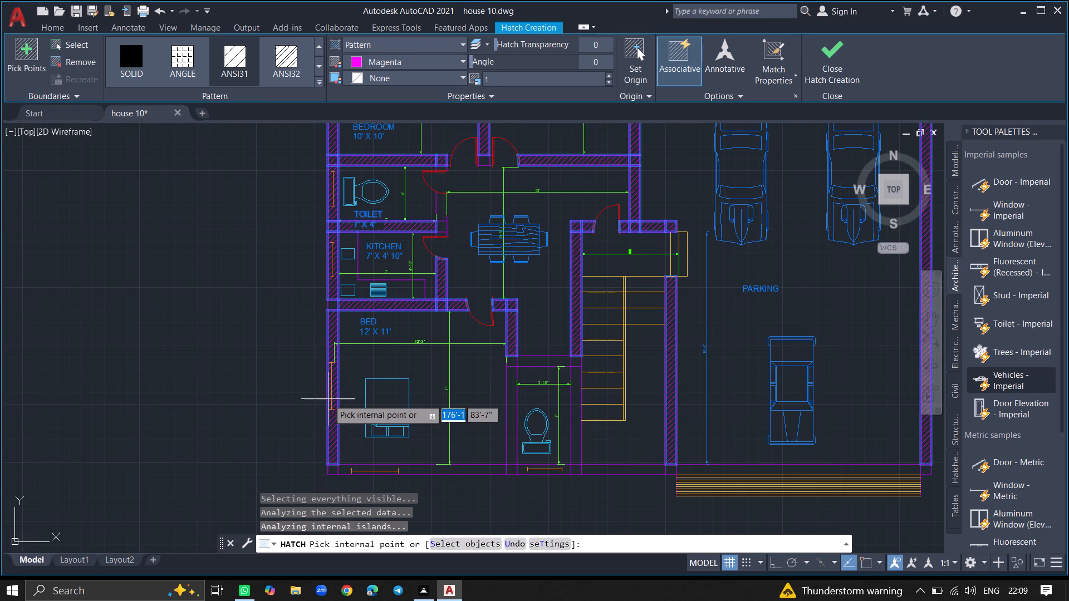
click(332, 303)
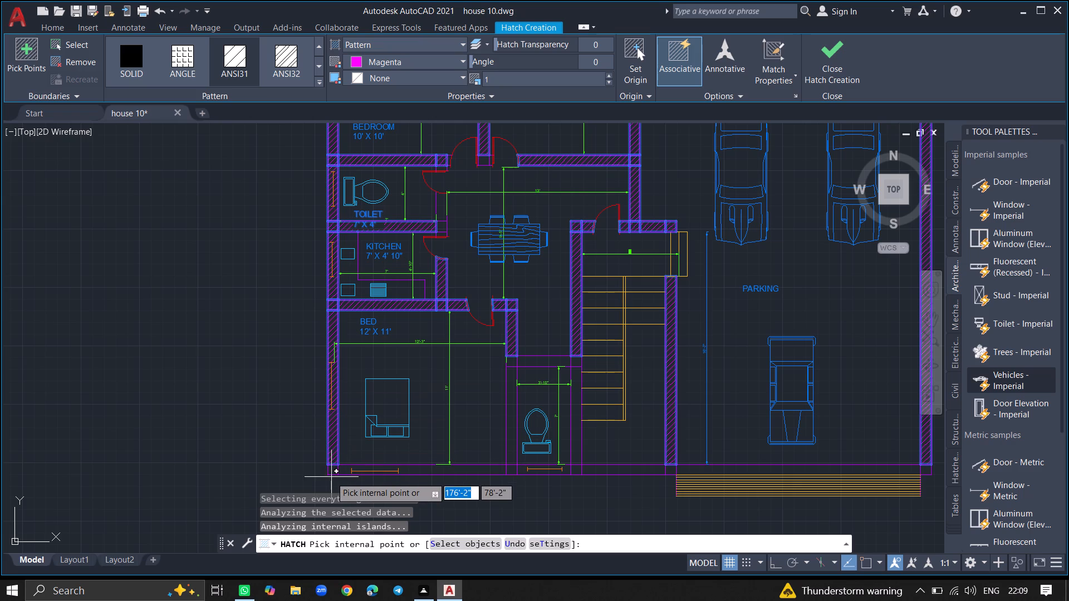
click(331, 472)
click(344, 471)
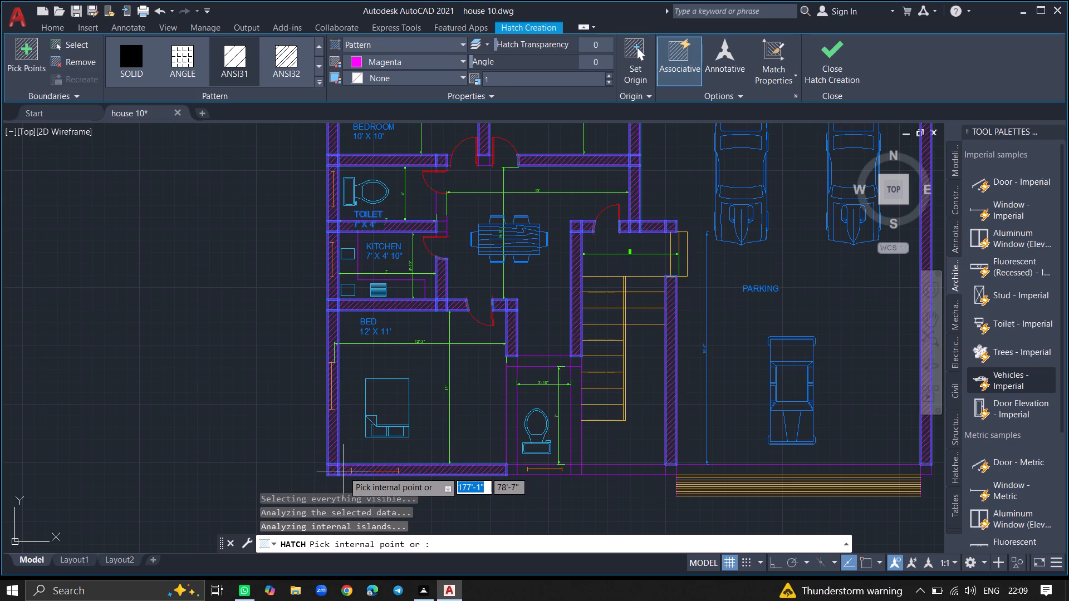
Extend the hatch to the southern toilet's south, west and east walls with their junctions, and the staircase's south wall.
click(518, 472)
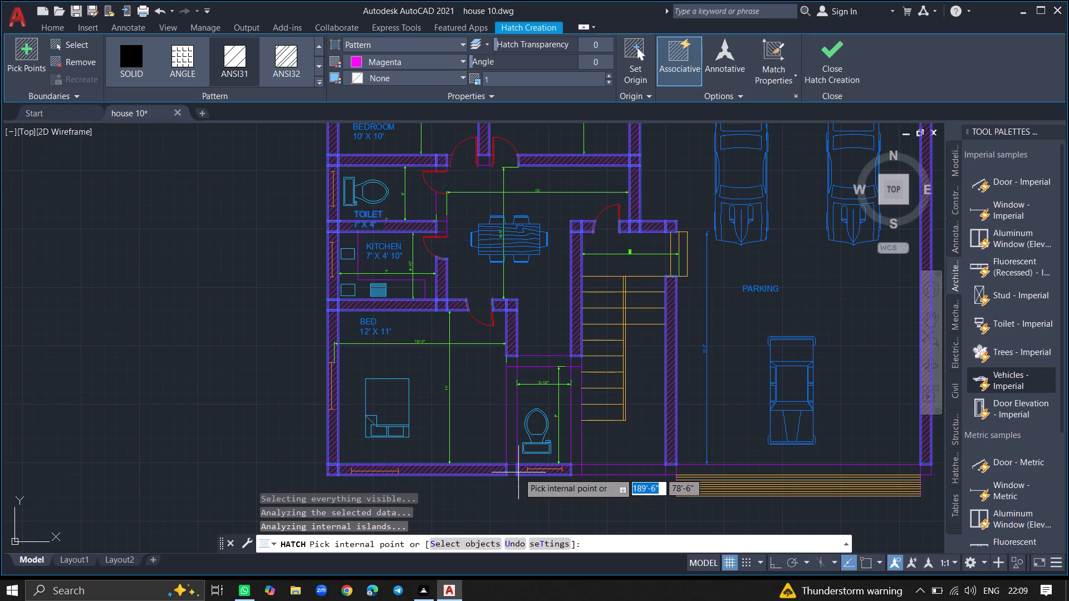
click(513, 471)
click(513, 447)
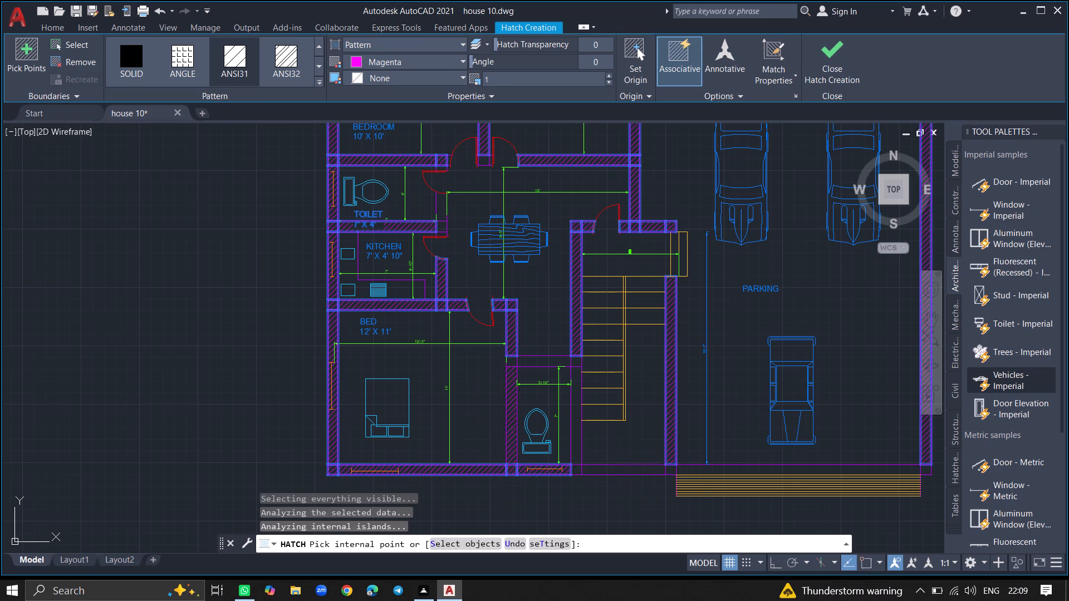
click(511, 363)
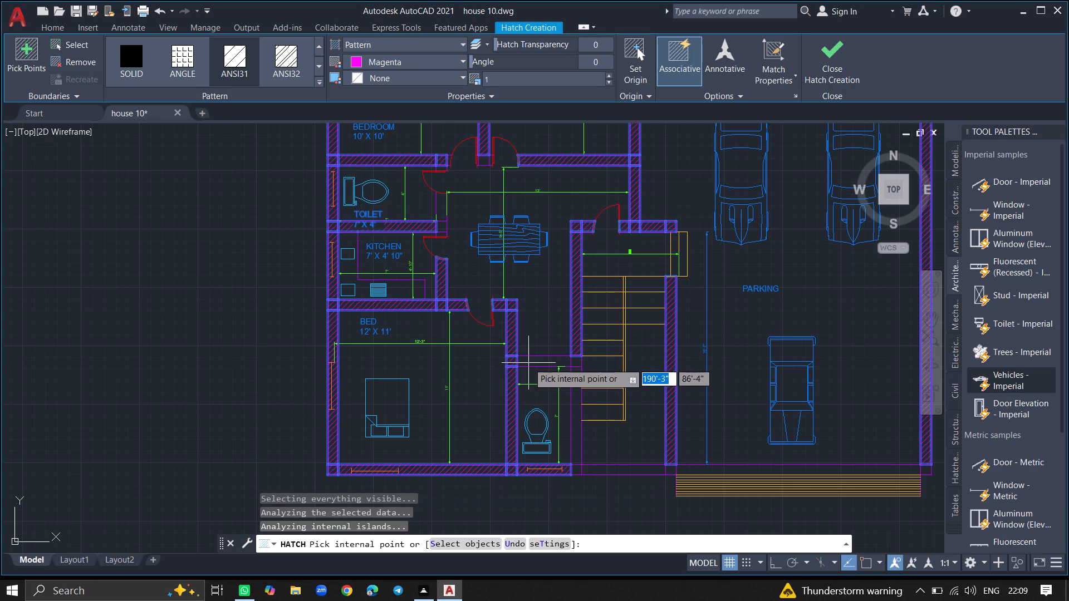
click(575, 406)
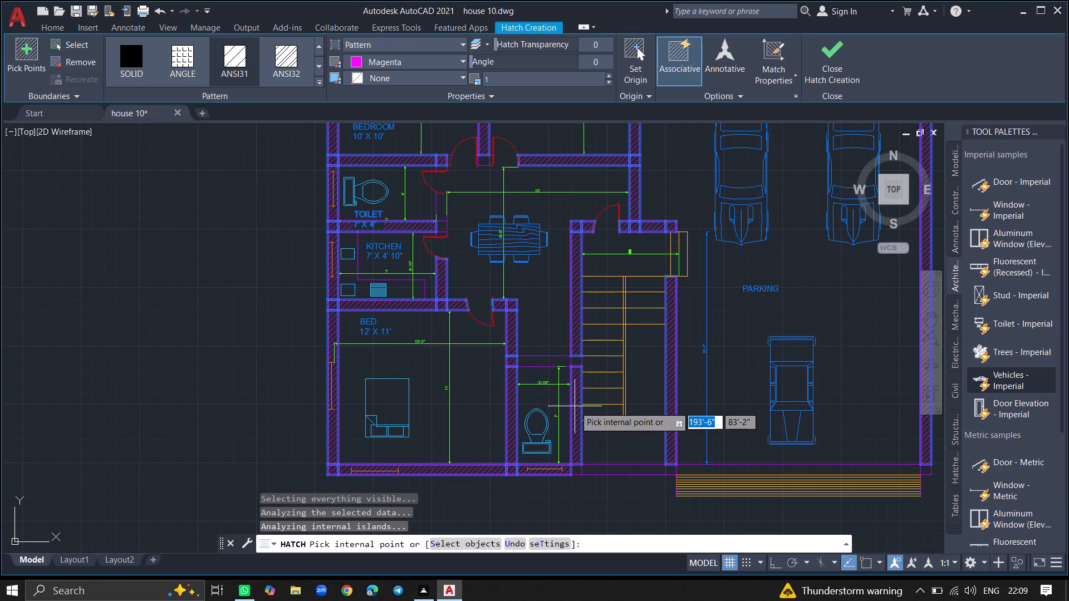
click(593, 470)
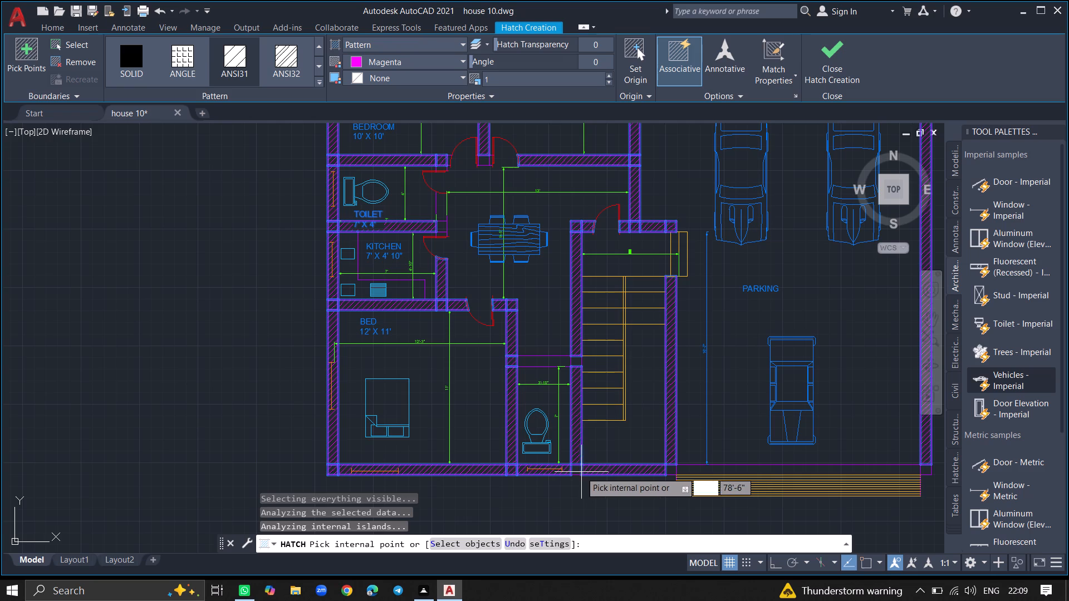
click(575, 472)
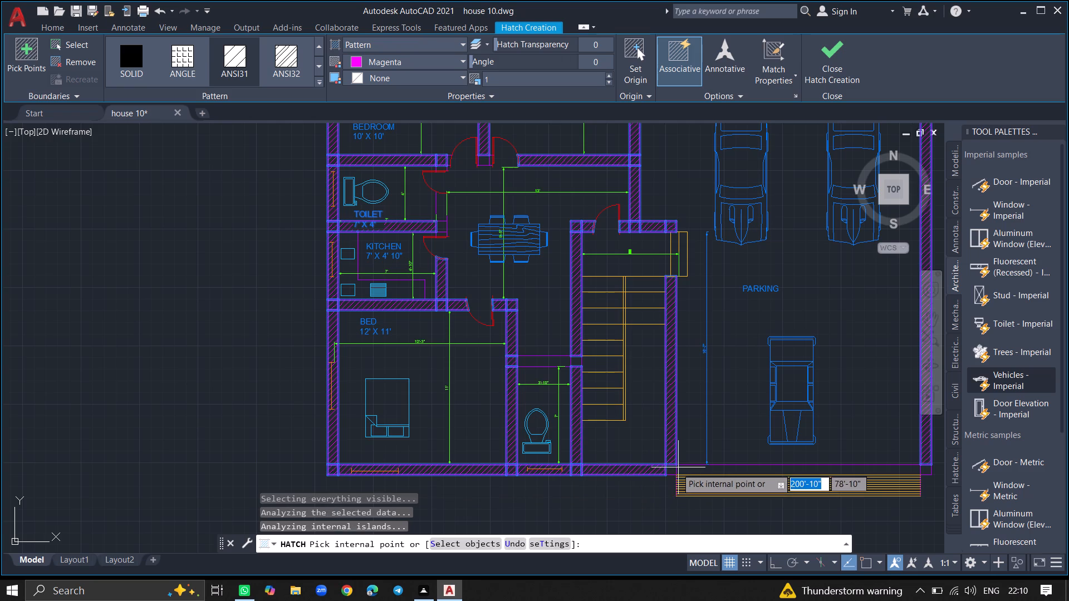
Extend the hatch to the staircase's southeast corner, the parking's south wall and its southeast corner, and finish the hatch.
click(670, 471)
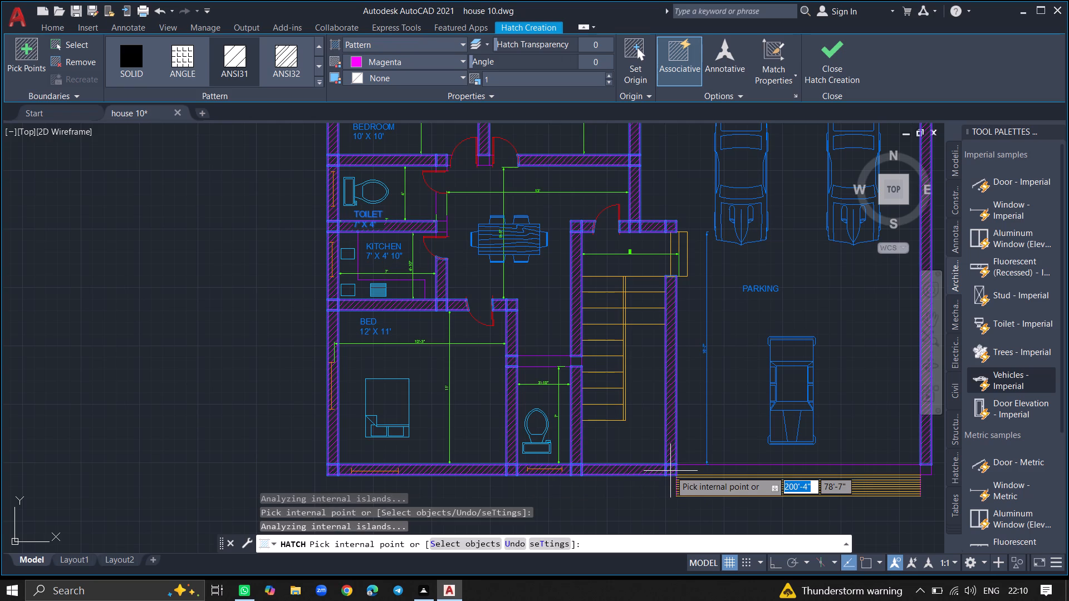
click(685, 472)
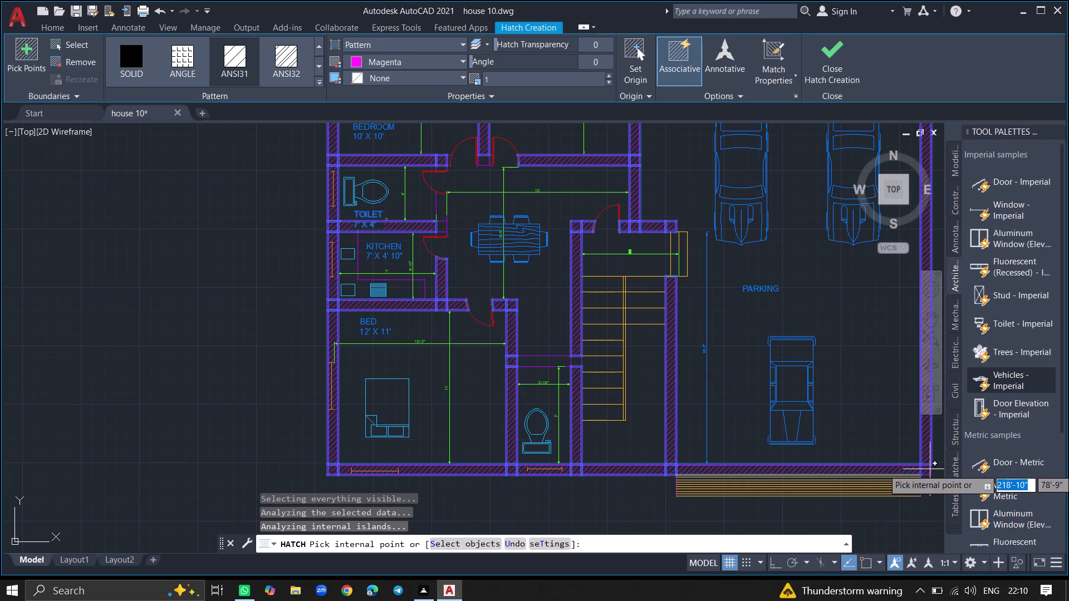
click(930, 469)
key(Return)
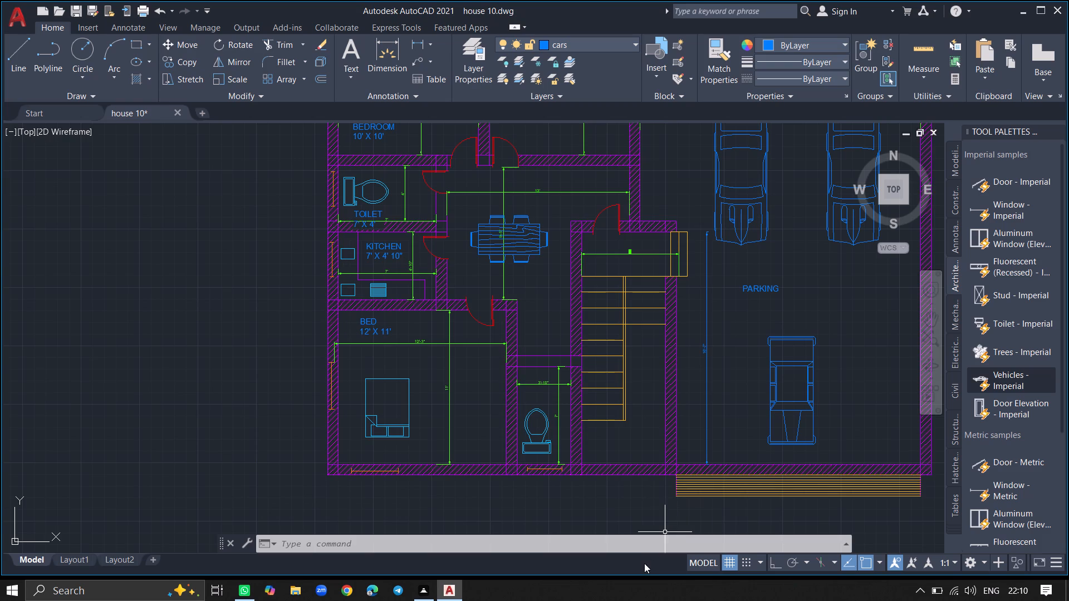
Trim the hatch out of the southern toilet's west wall.
ctrl+scroll(501, 462, up, 4)
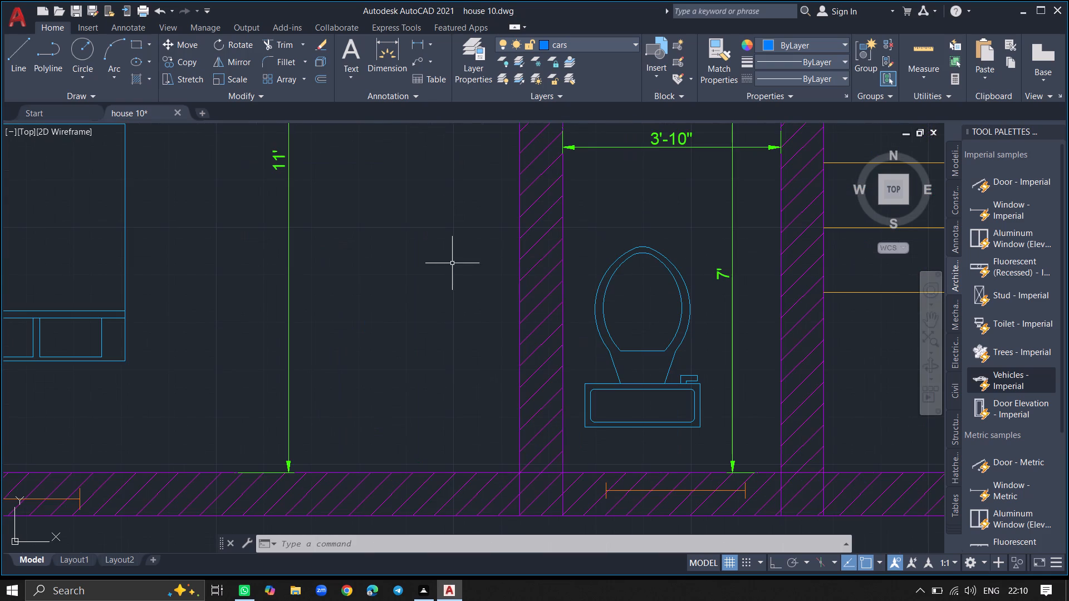
text(TRIM)
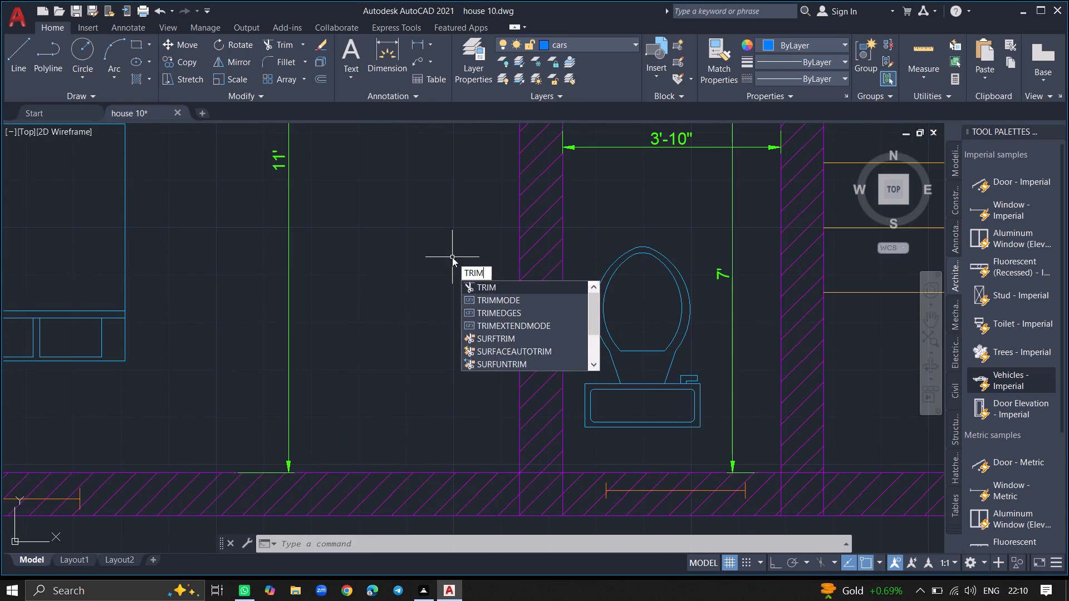
key(Return)
ctrl+scroll(452, 257, down, 2)
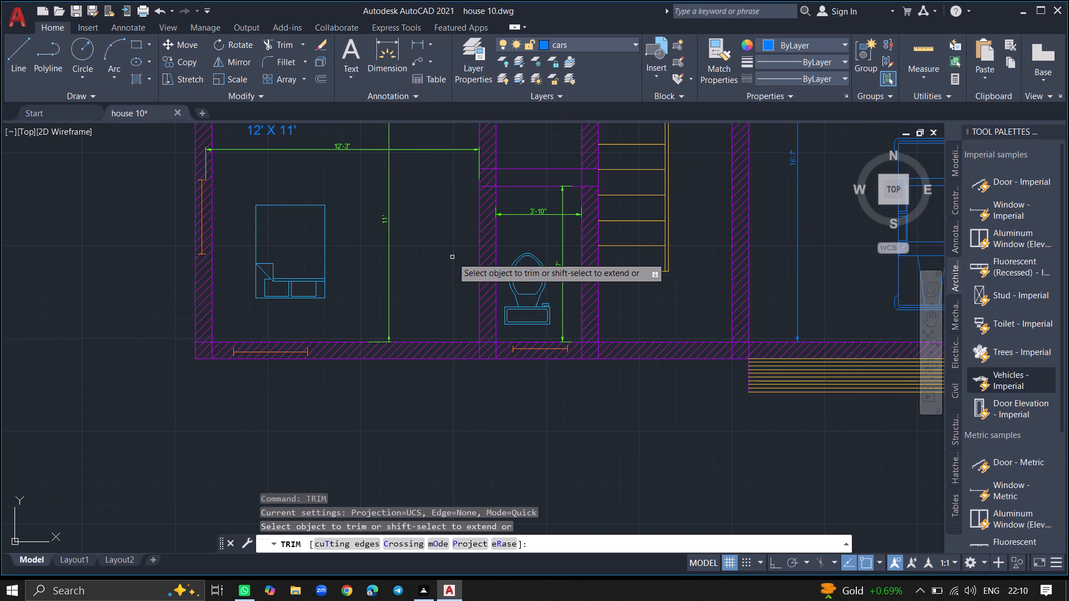
click(492, 242)
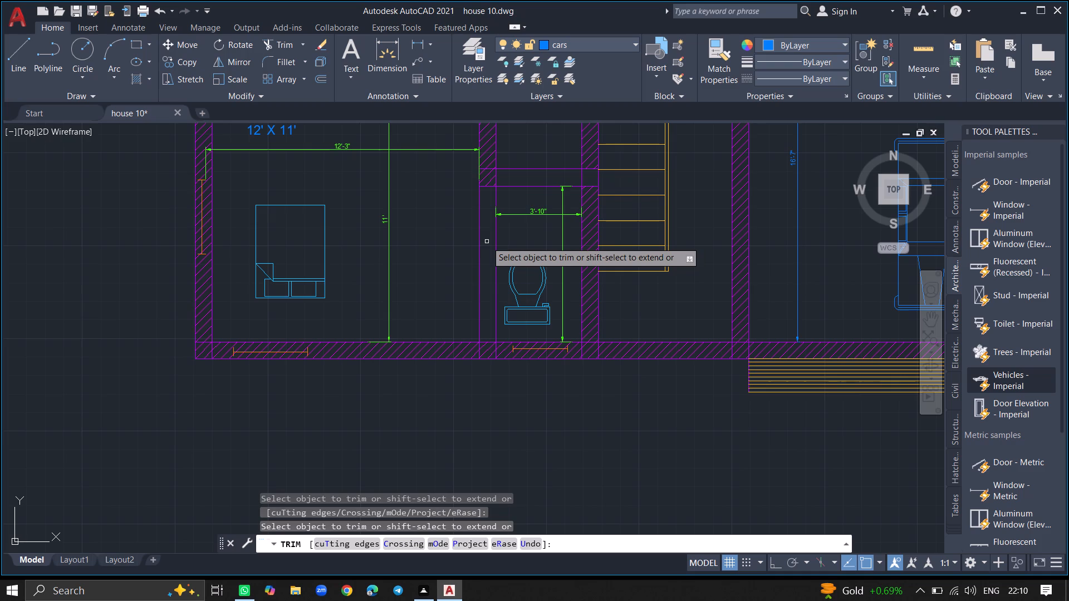
key(Escape)
Draw a short line straight across the southern toilet's west wall, just above the toilet bowl, as the door jamb.
key(l)
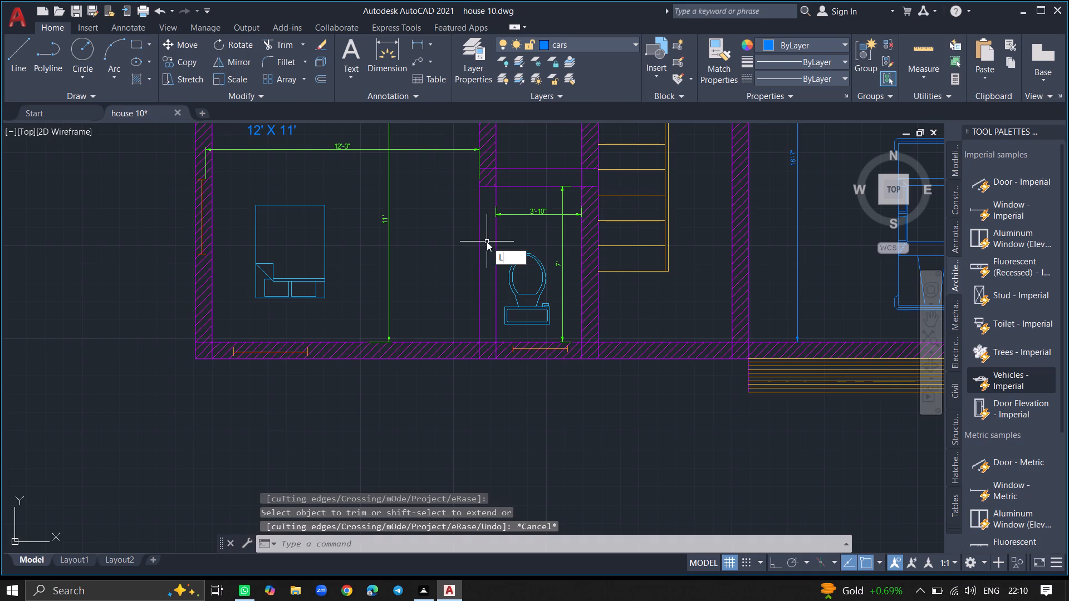
key(Return)
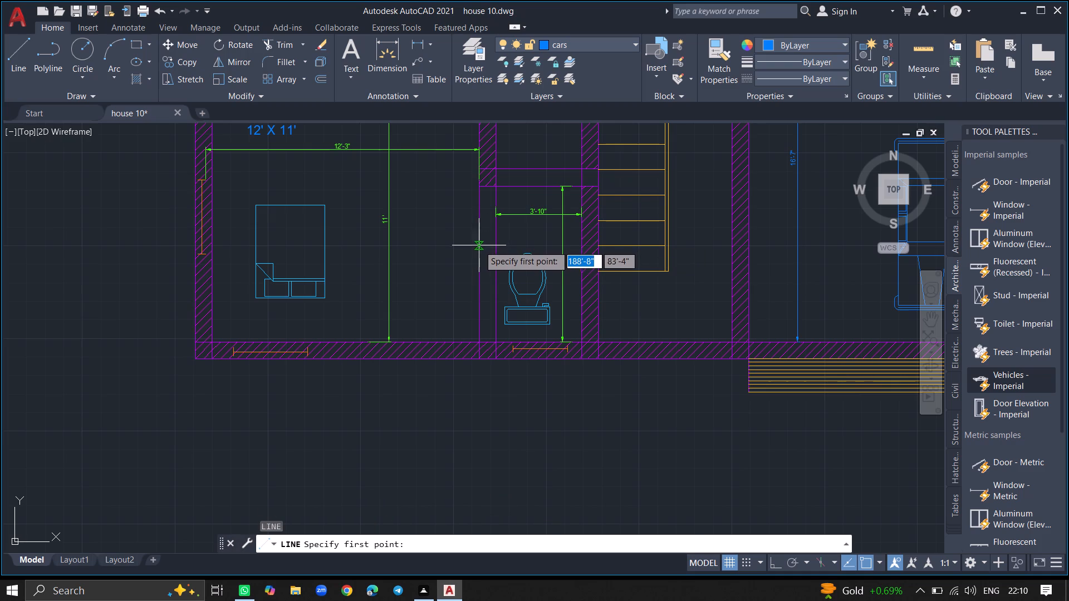
click(479, 246)
click(498, 246)
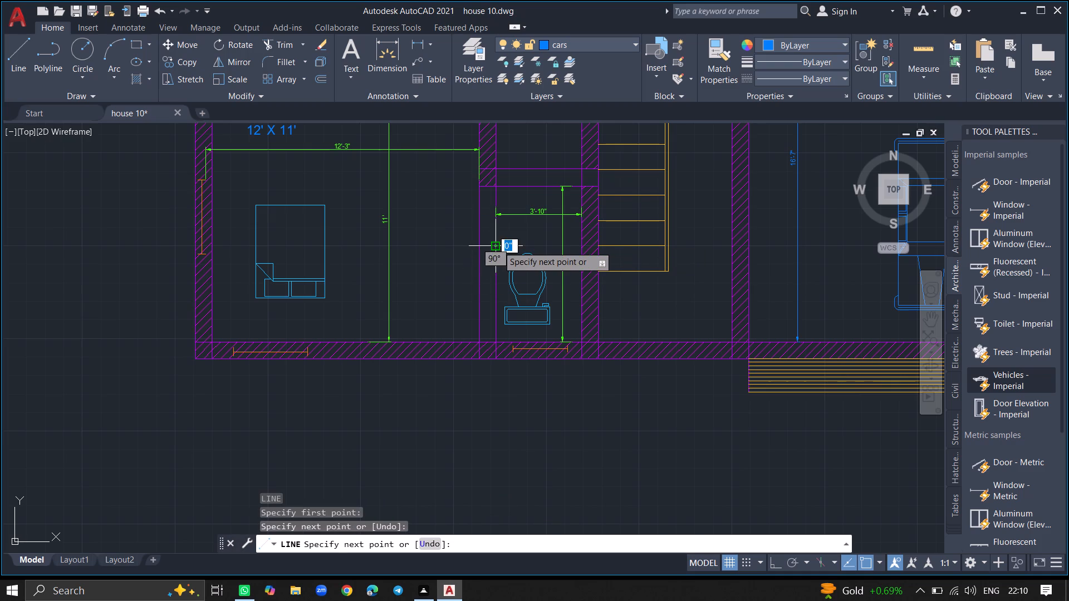
key(Return)
Trim both lines of the southern toilet's west wall above the jamb line to form a door opening.
ctrl+scroll(477, 199, up, 1)
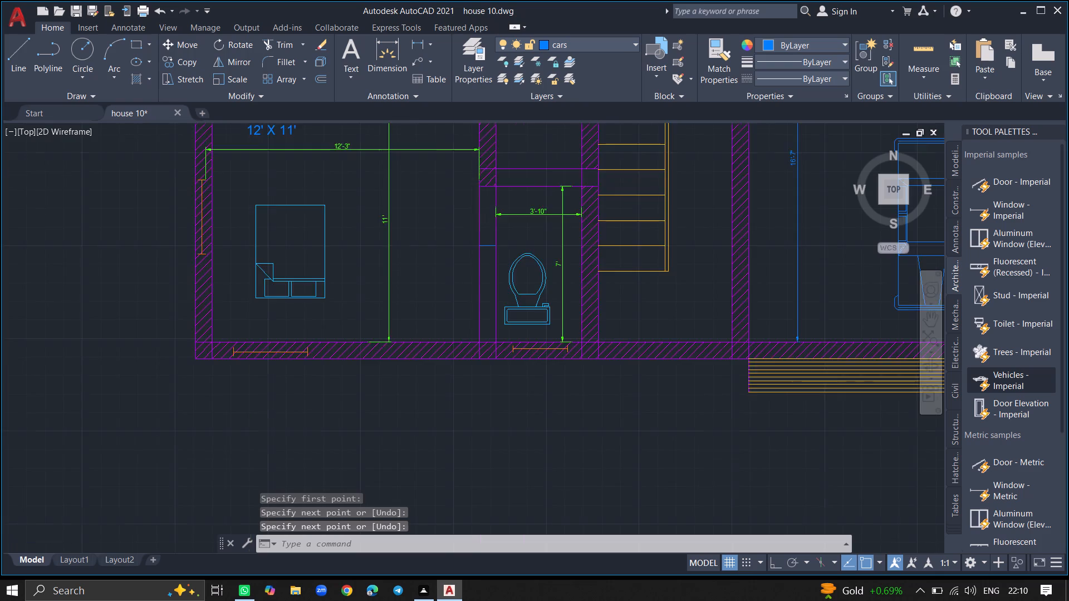
ctrl+scroll(477, 199, up, 2)
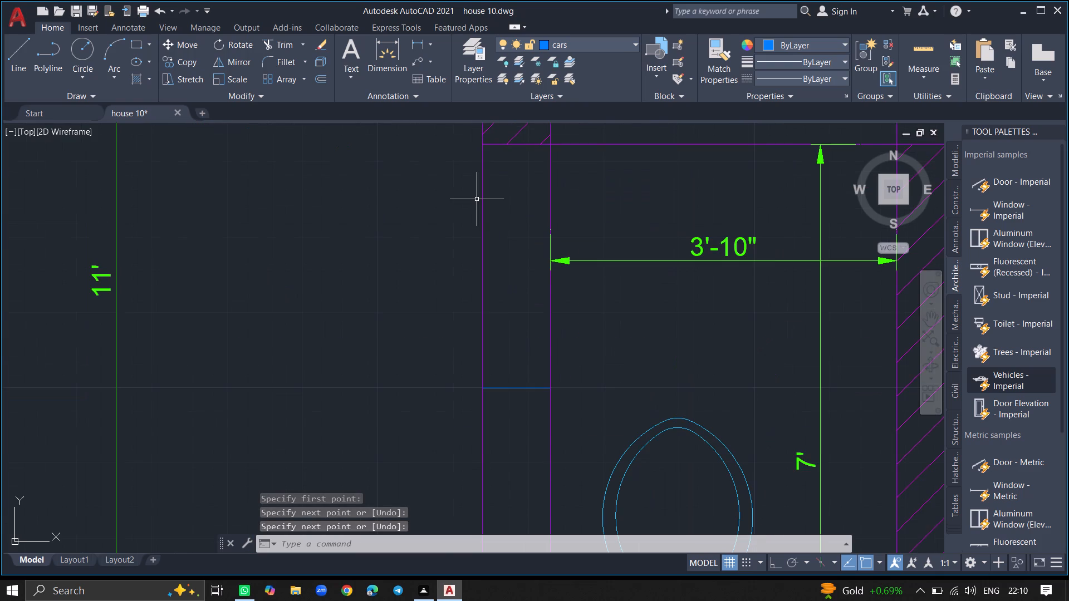
text(TRIM)
key(Return)
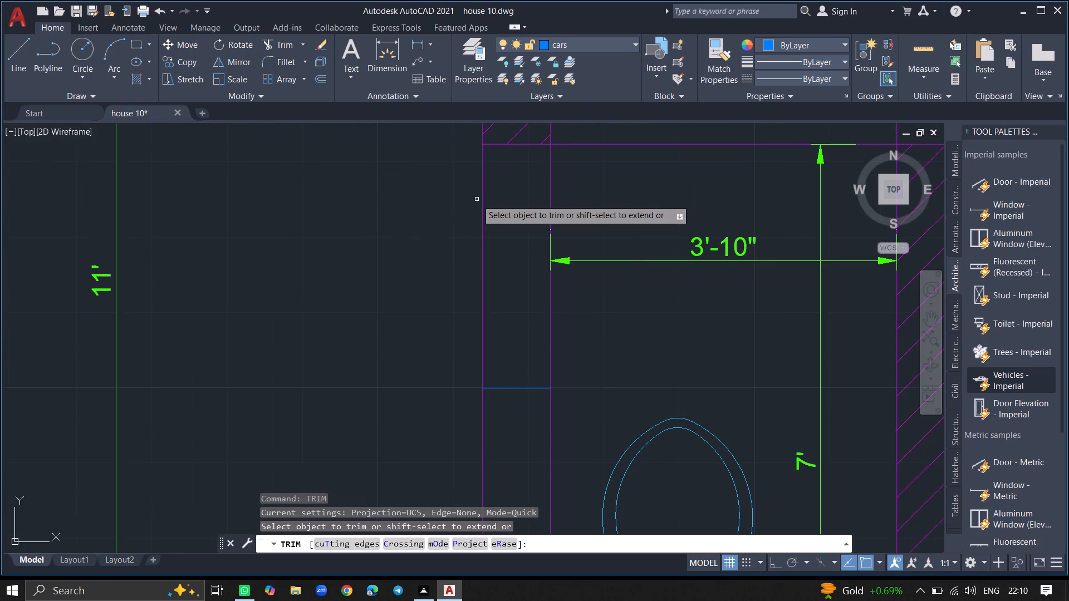
click(482, 204)
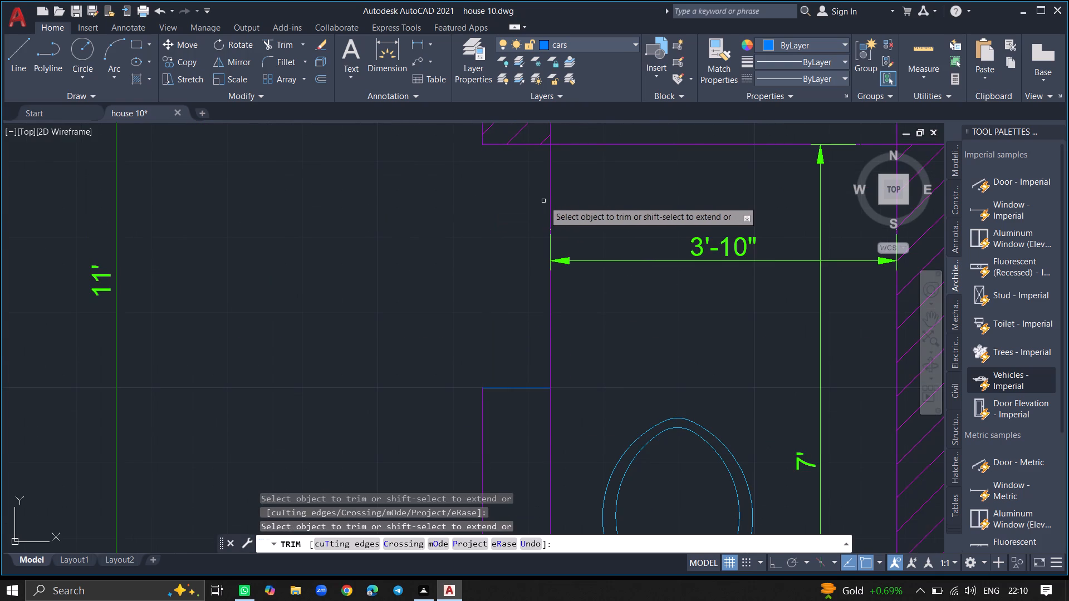
click(550, 204)
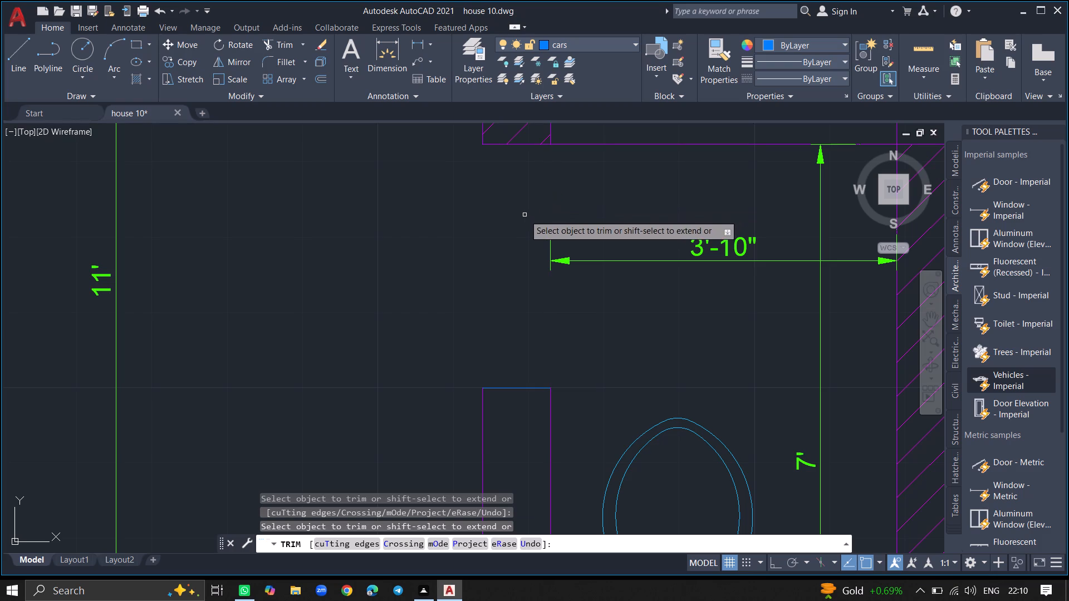
key(Return)
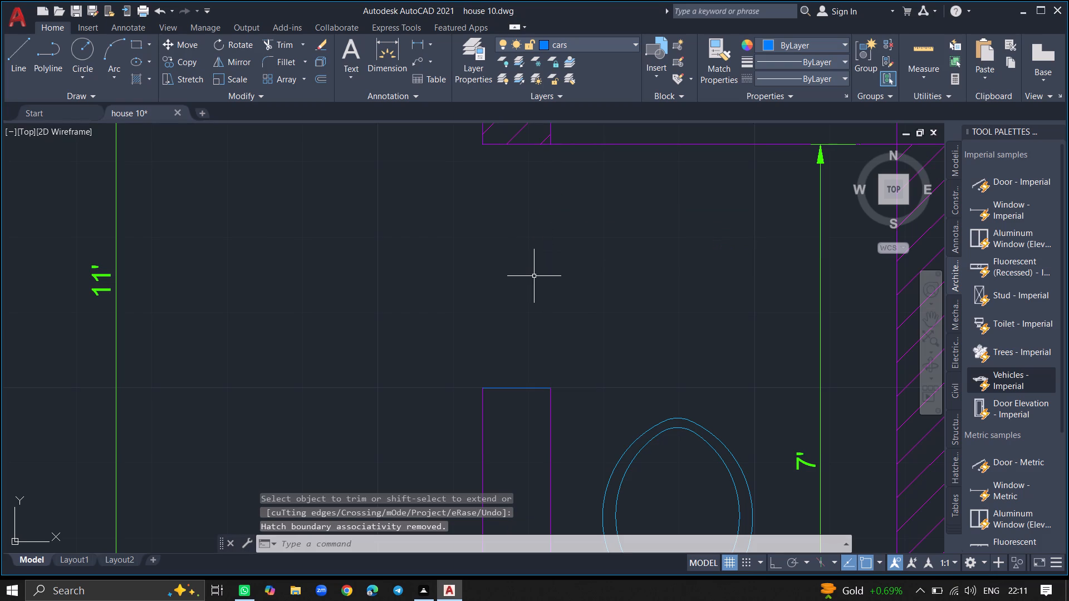
Hatch the remaining stub of the southern toilet's west wall, its north wall and the northeast junction with magenta ANSI31.
ctrl+scroll(534, 276, down, 7)
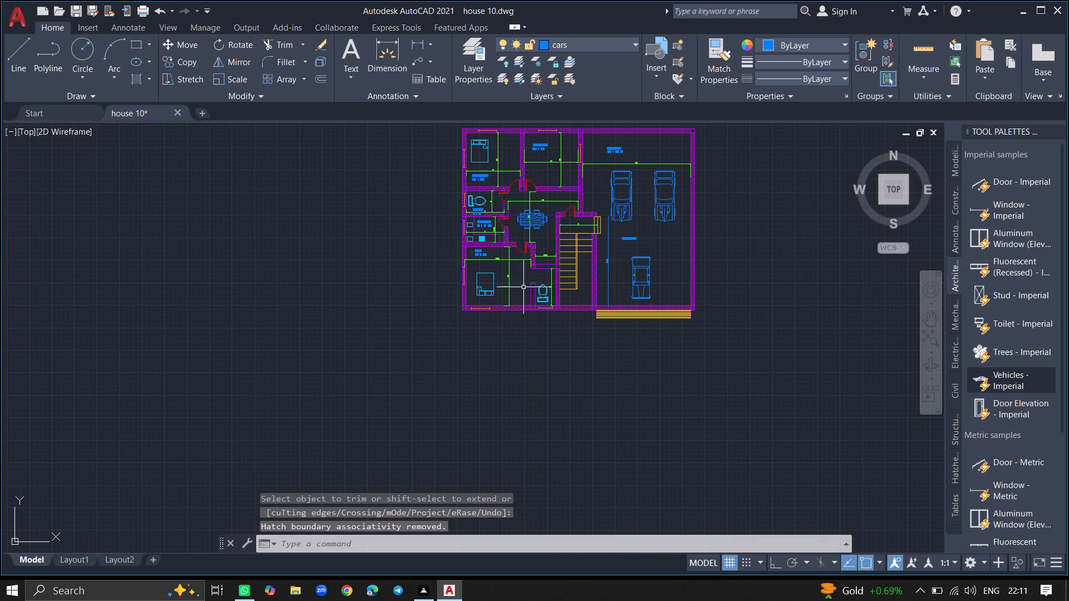
ctrl+scroll(523, 287, up, 1)
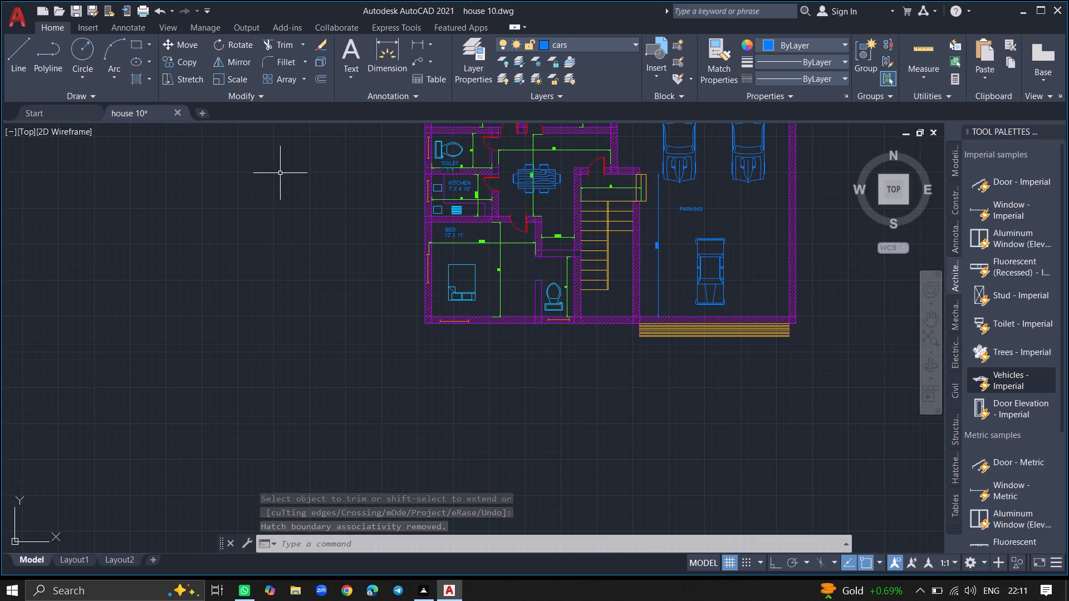
double_click(141, 83)
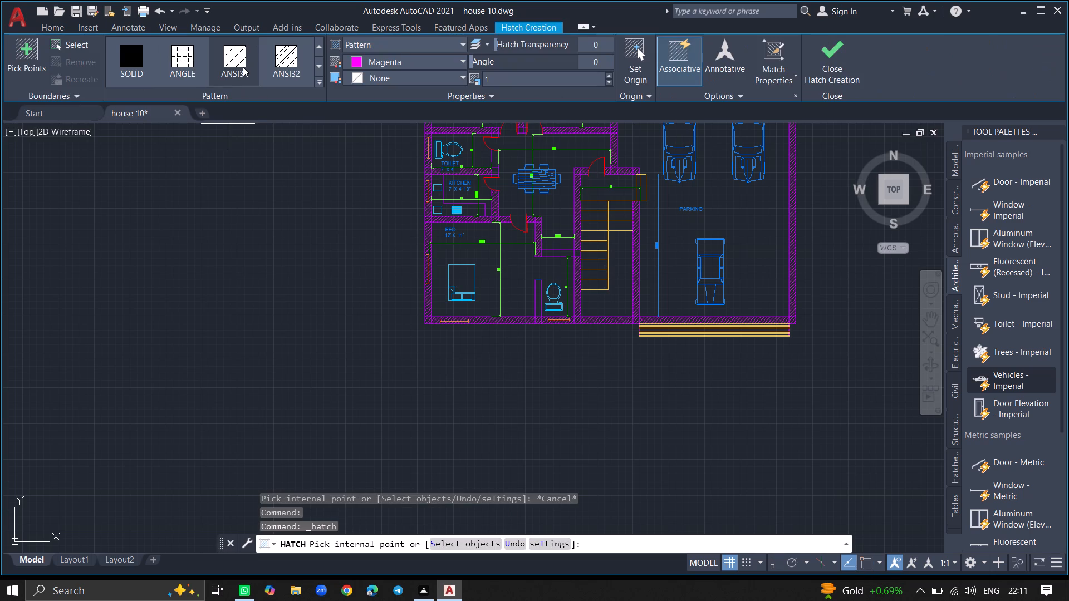
click(243, 67)
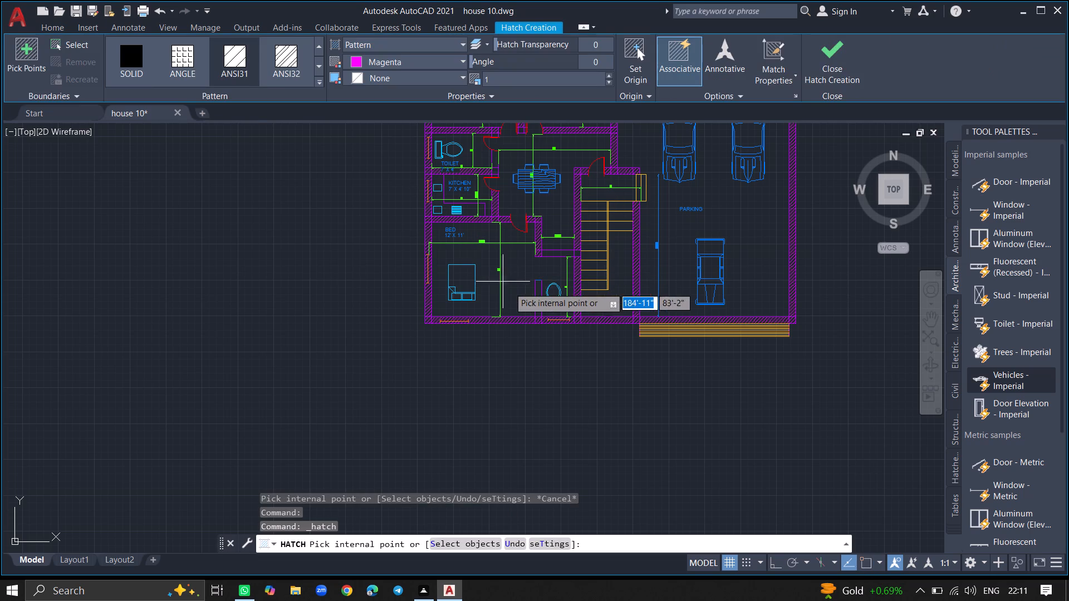
click(539, 298)
ctrl+scroll(539, 298, up, 2)
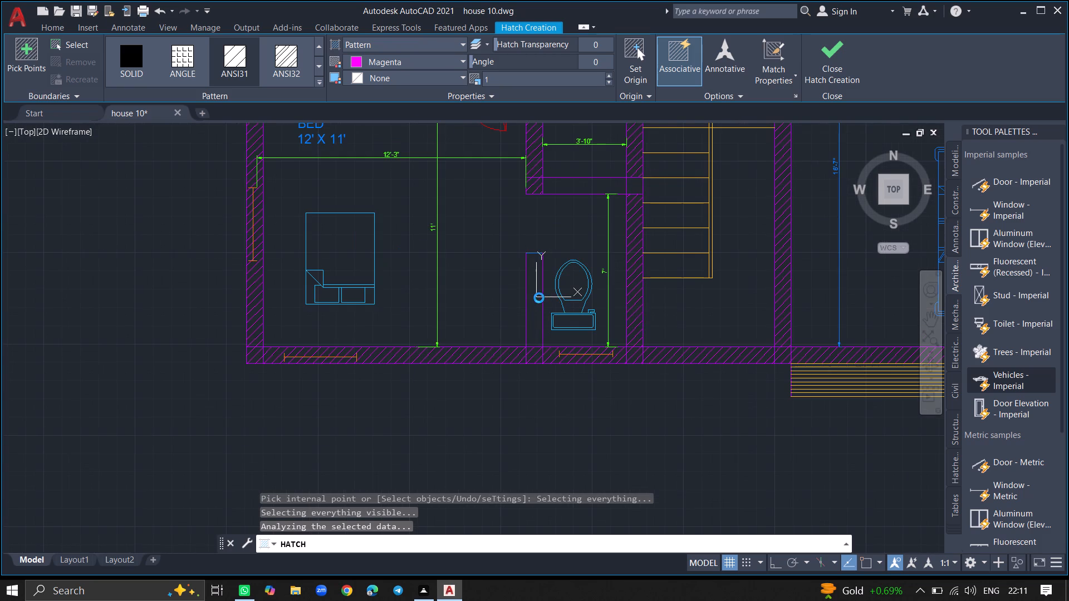
click(580, 189)
click(632, 186)
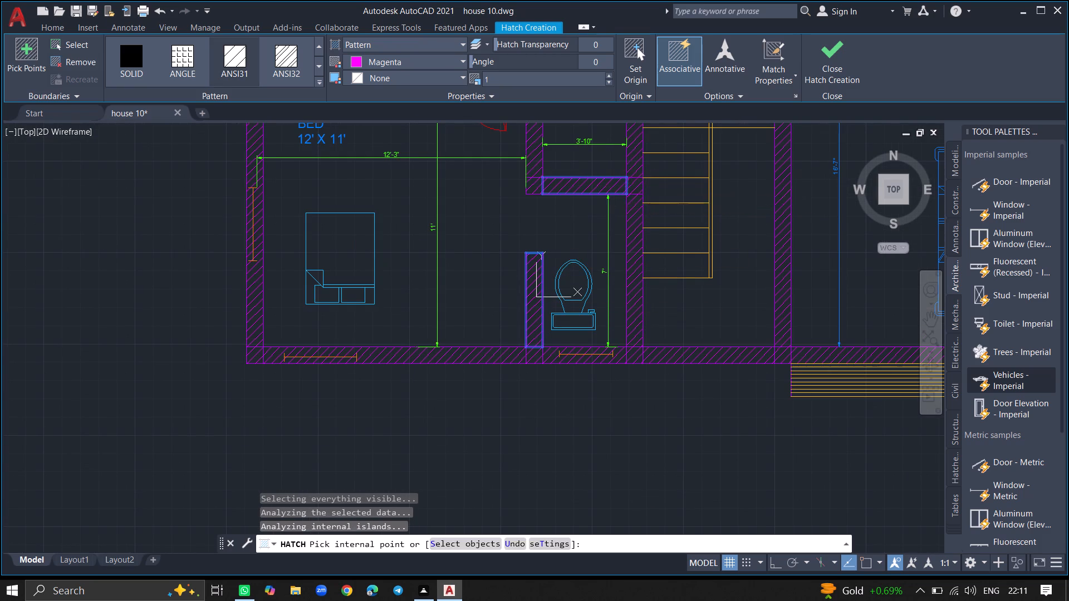
click(824, 77)
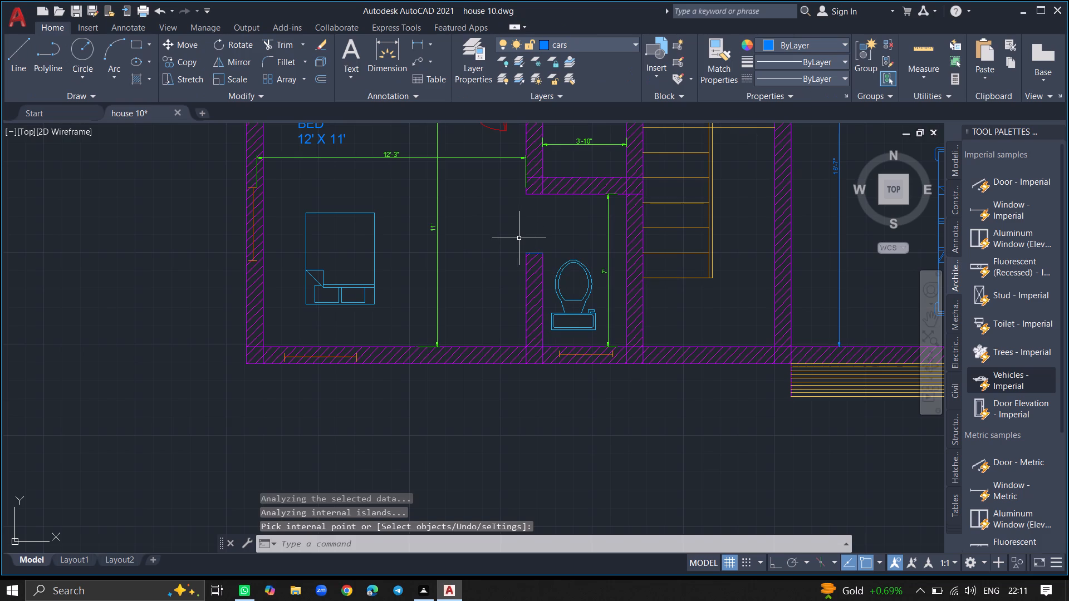
Make the doors layer current.
ctrl+scroll(519, 238, up, 3)
ctrl+scroll(519, 238, down, 3)
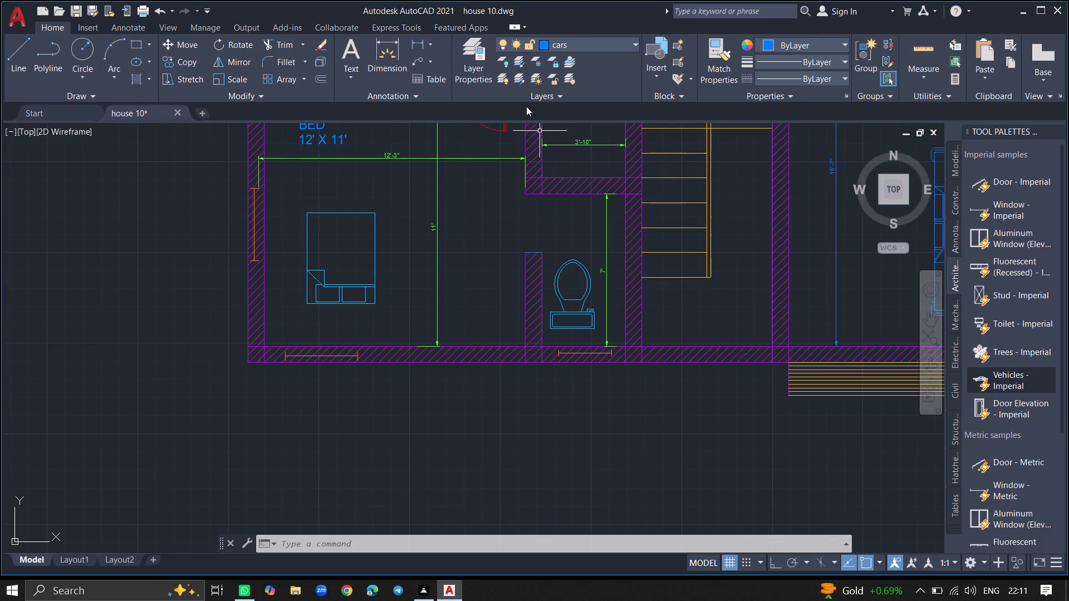
double_click(468, 76)
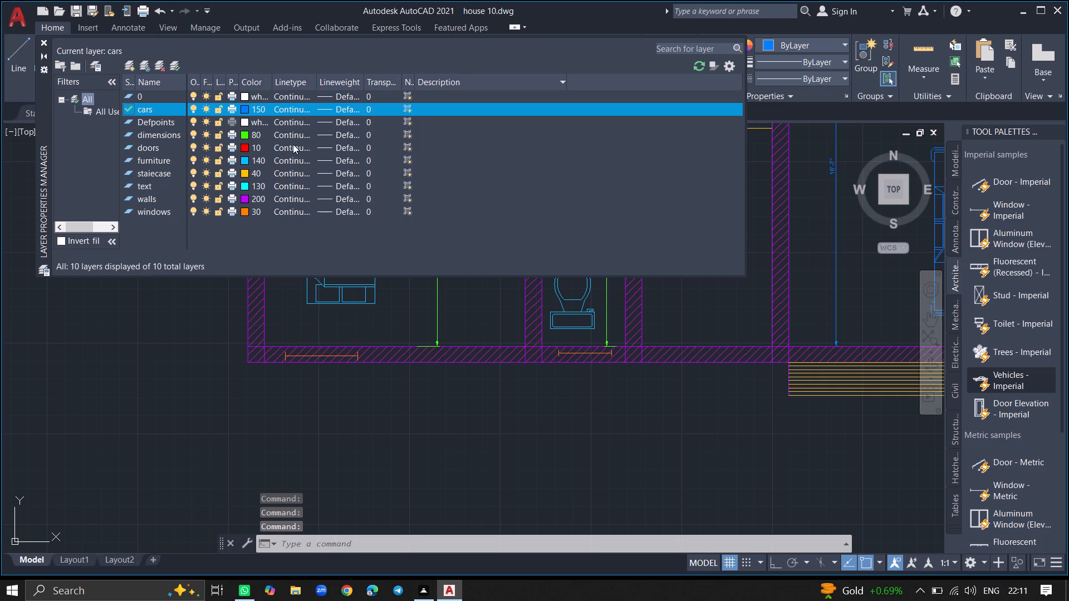
double_click(155, 144)
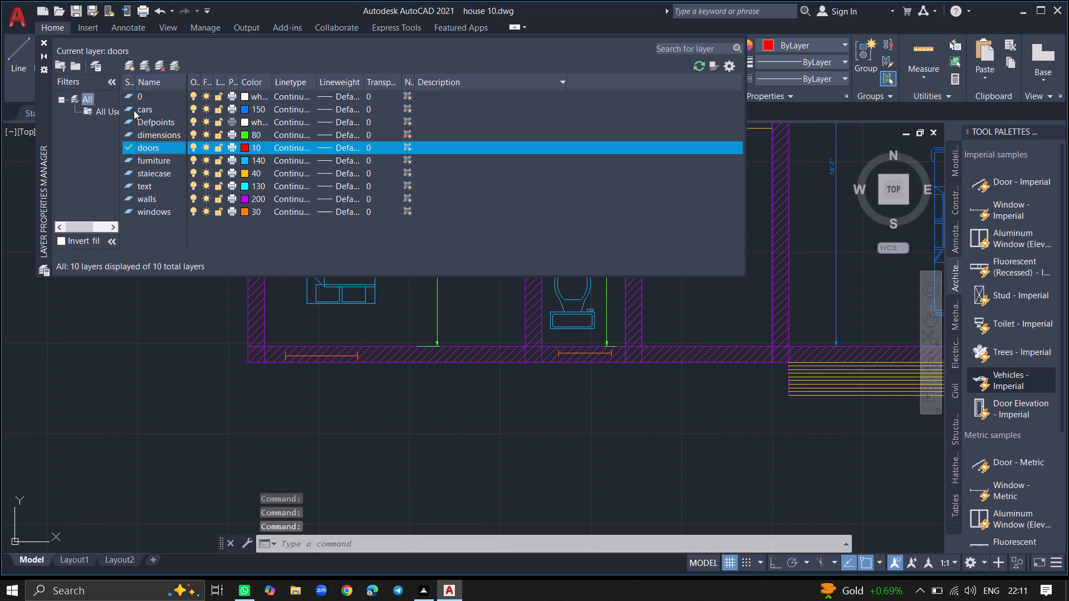
click(43, 42)
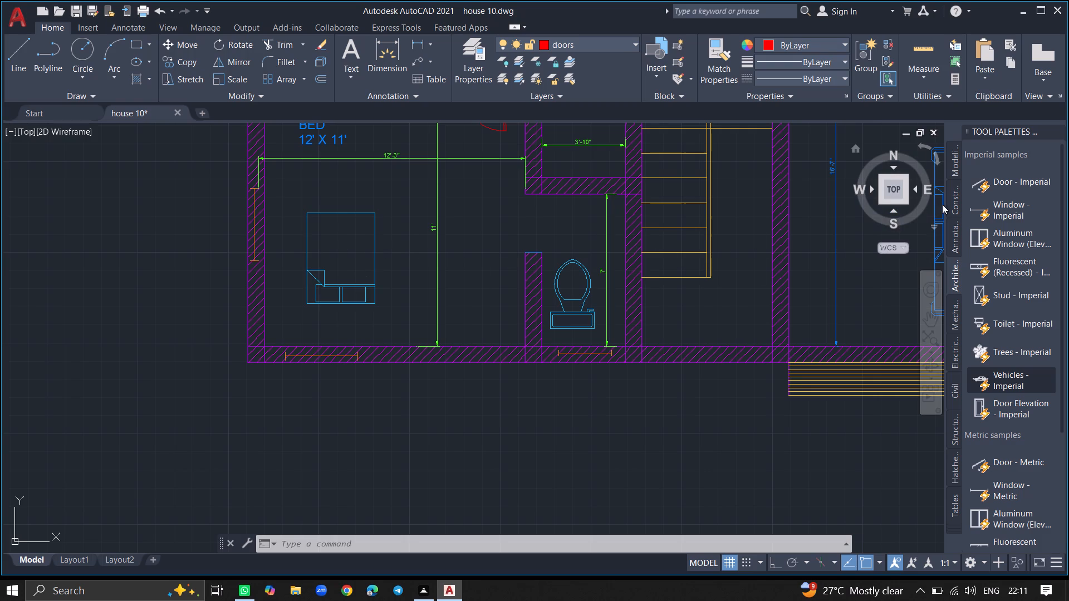
Insert a Door - Imperial block just below the house's southwest corner and select it.
click(982, 188)
drag(982, 188, 969, 190)
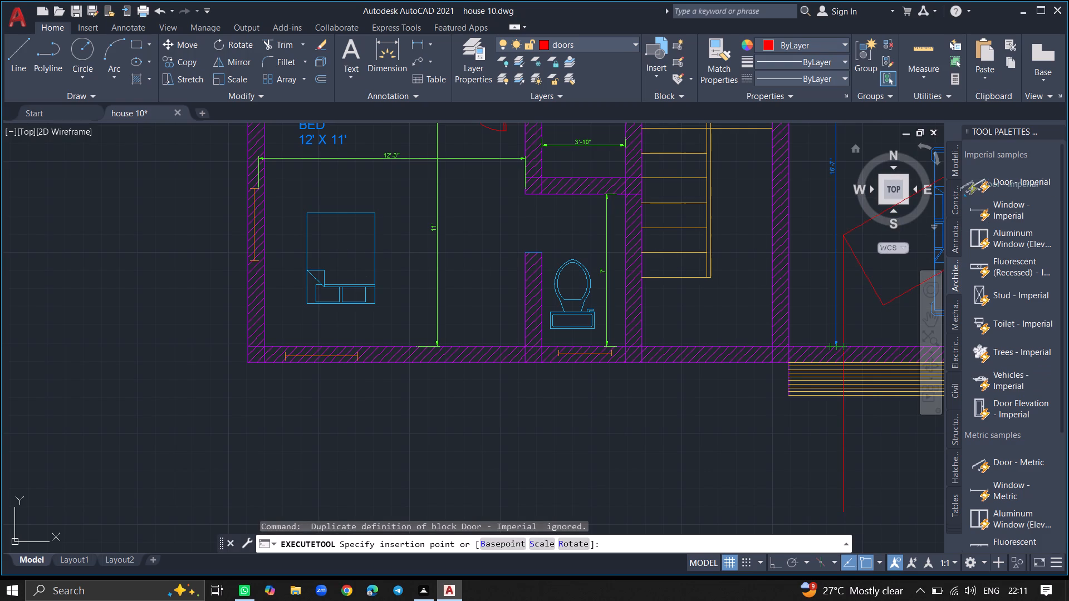
drag(969, 190, 692, 317)
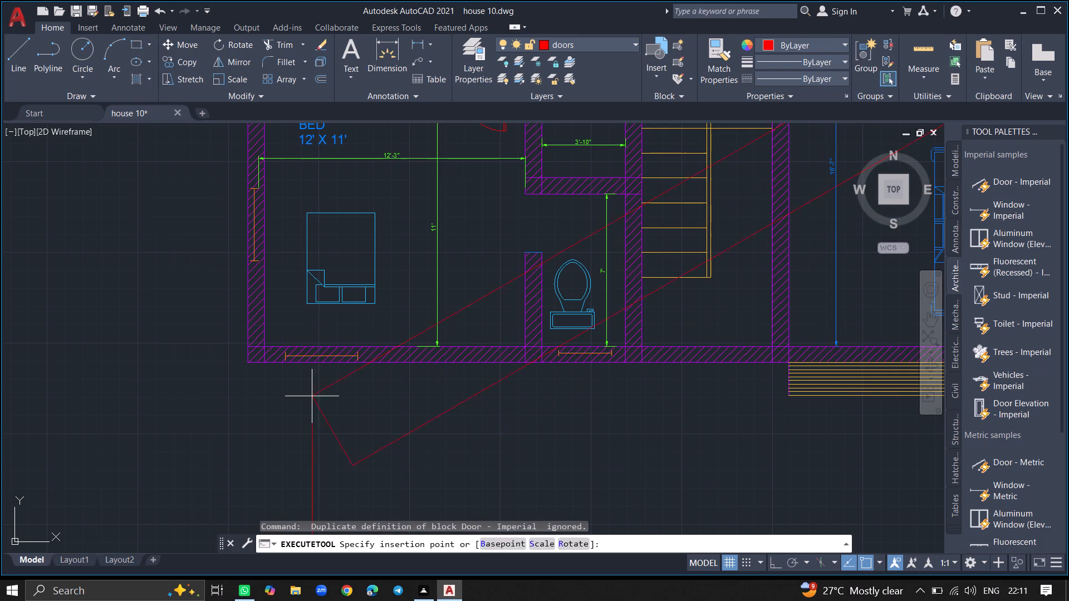
click(242, 406)
click(242, 406)
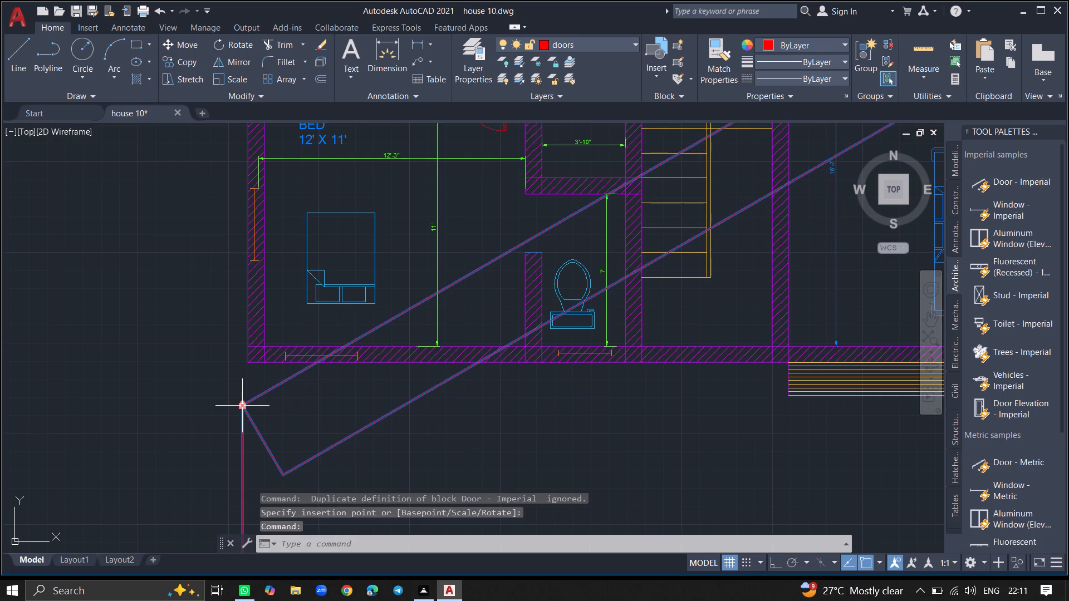
Change the inserted door's opening angle so that its leaf stands perpendicular to the opening.
ctrl+scroll(242, 406, down, 2)
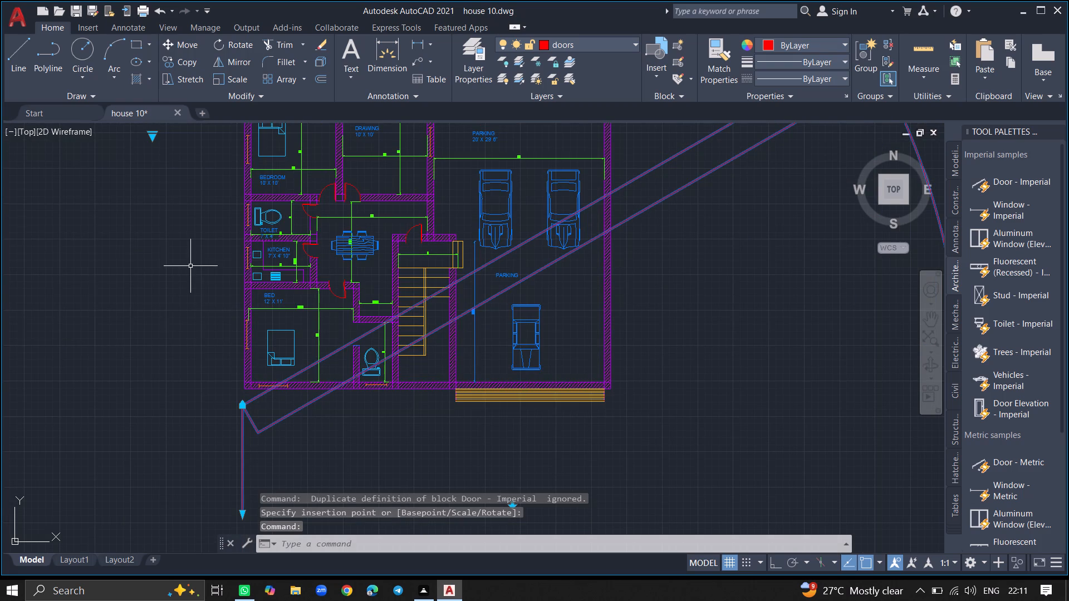
click(153, 136)
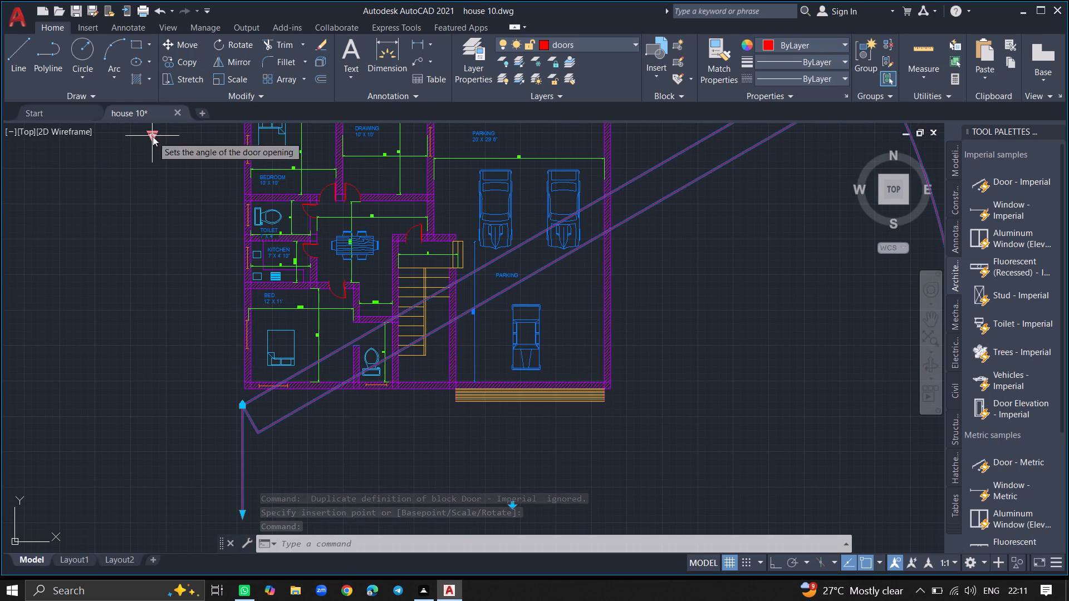
click(174, 189)
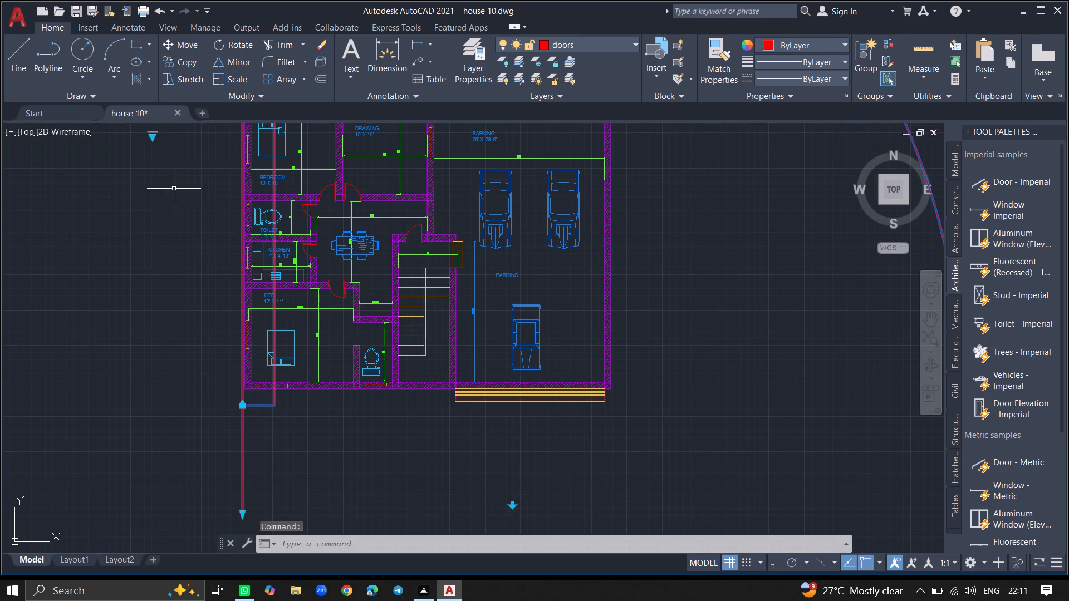
ctrl+scroll(165, 253, down, 3)
key(Escape)
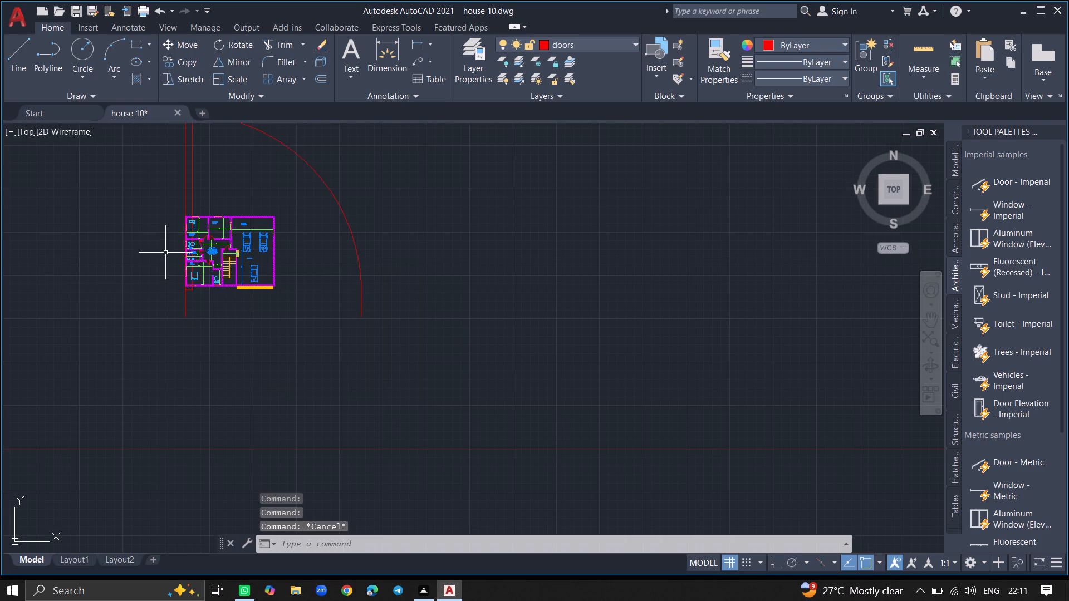
Scale the oversized door down to a small fraction of its size, based on a leaf point just north of the house's northwest corner.
click(184, 202)
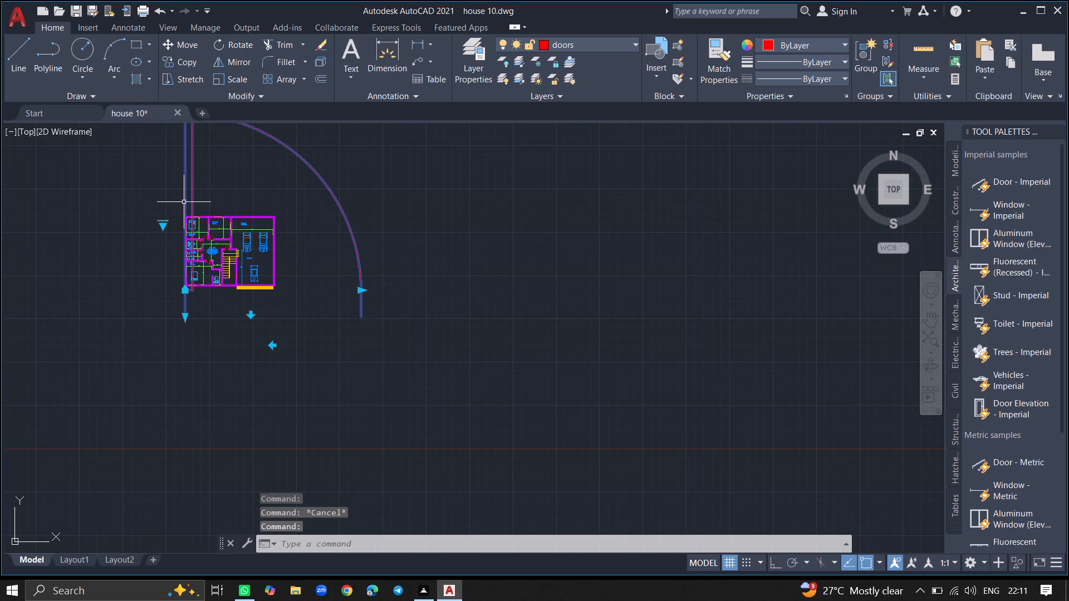
text(SC)
key(Return)
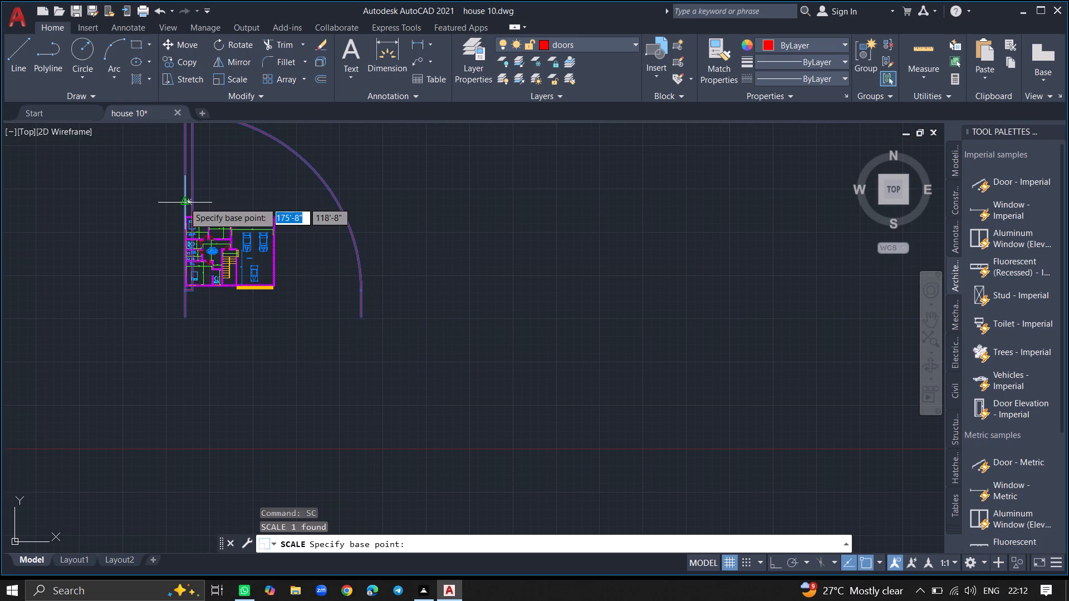
click(184, 202)
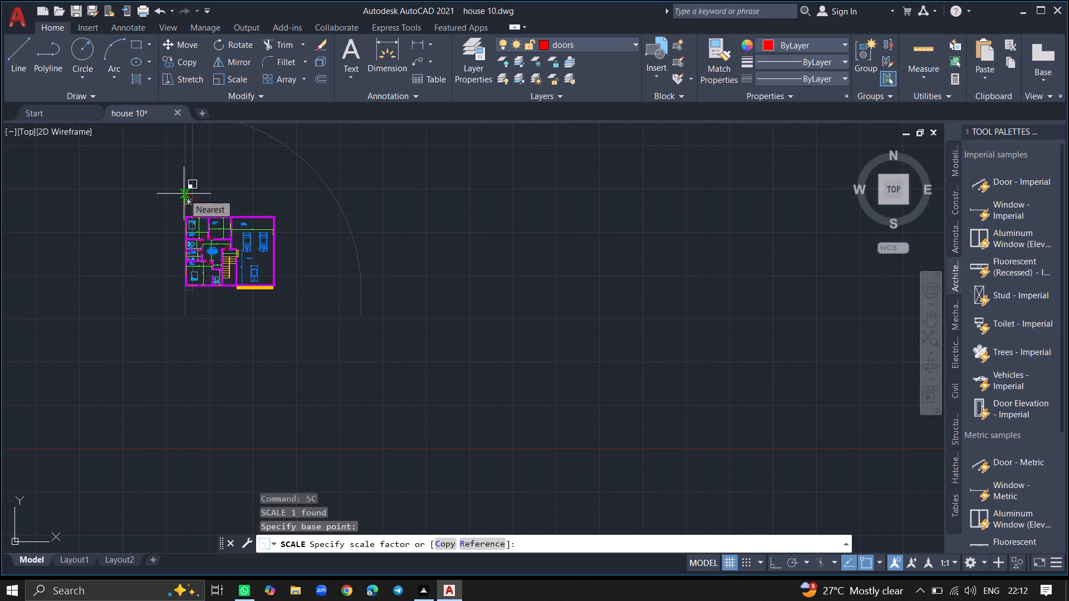
ctrl+scroll(184, 194, up, 3)
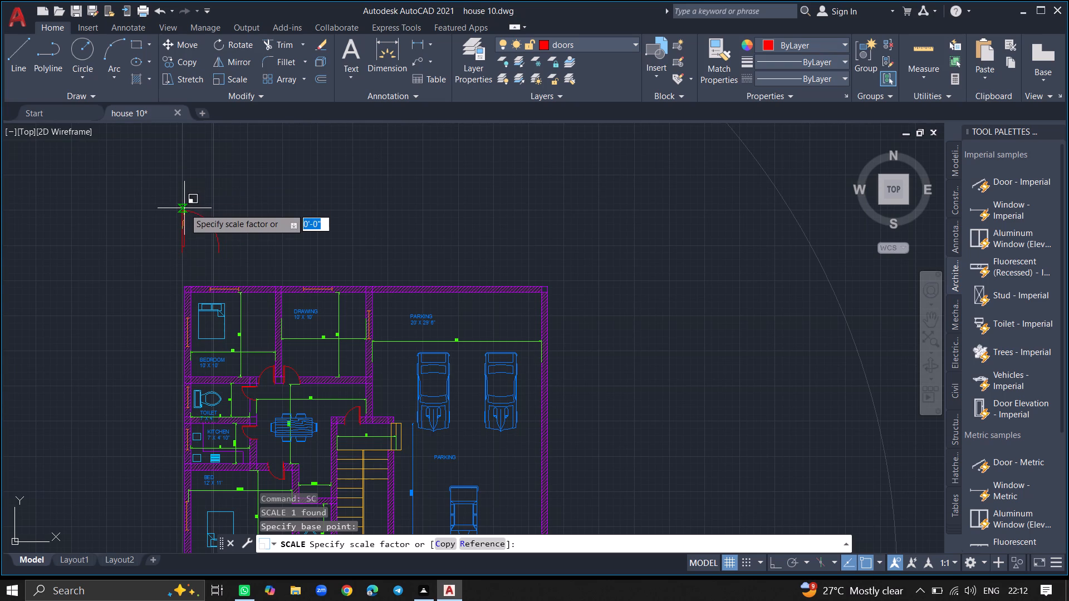
click(185, 209)
Rotate the door 90° clockwise with Ortho on so that its leaf lies east-west and its opening runs north-south.
click(184, 209)
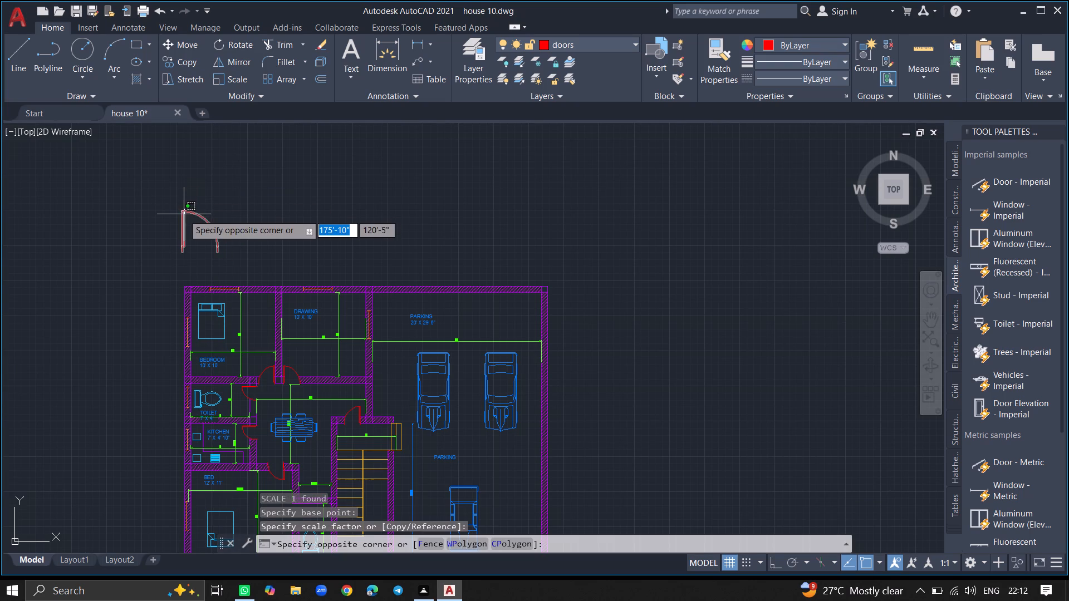
click(184, 214)
text(ROT)
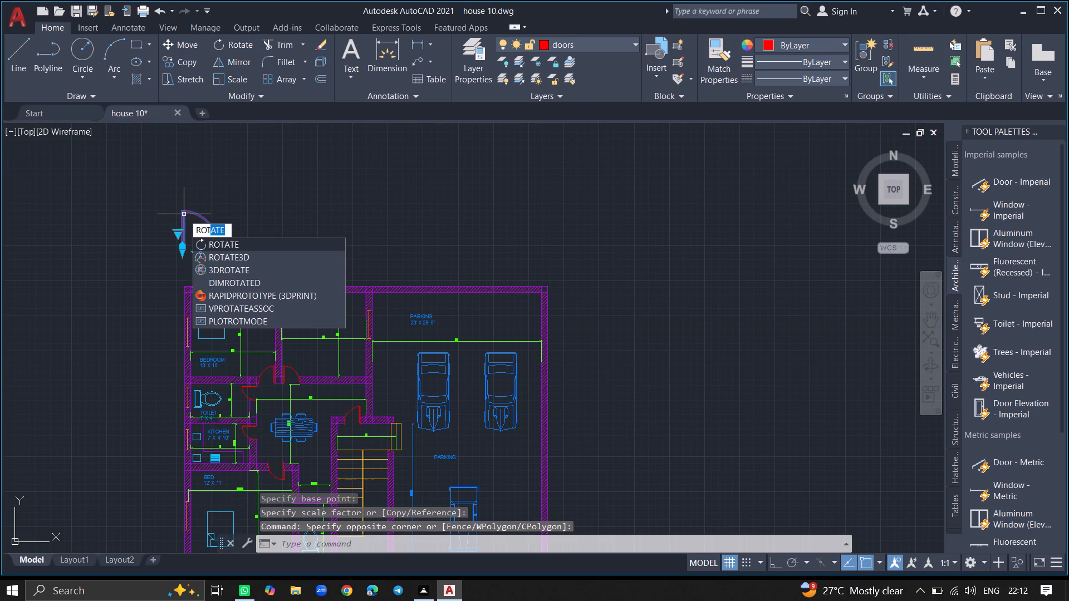
click(215, 241)
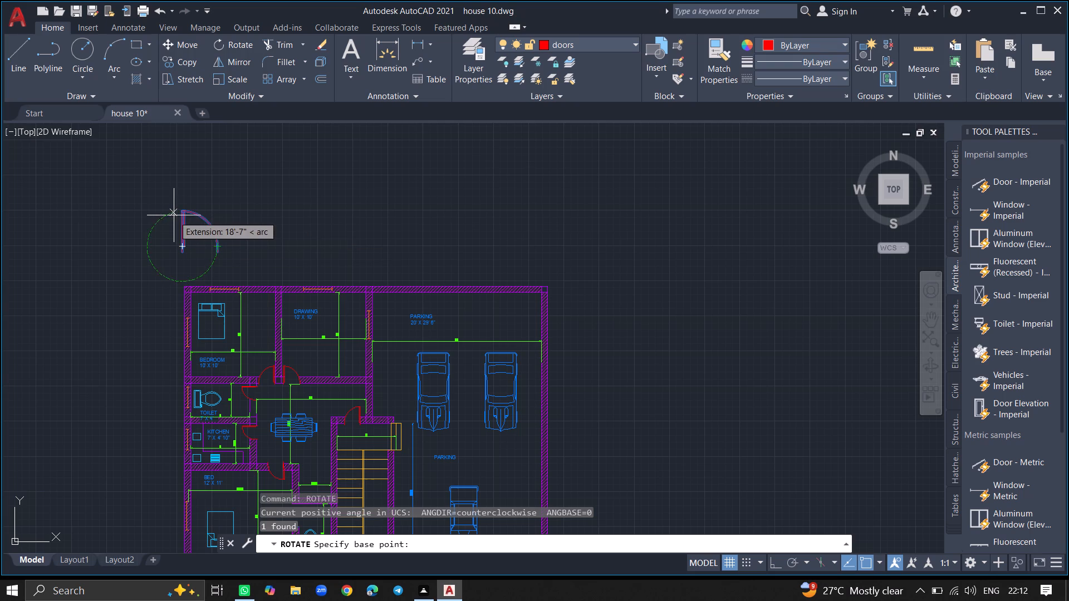
click(184, 215)
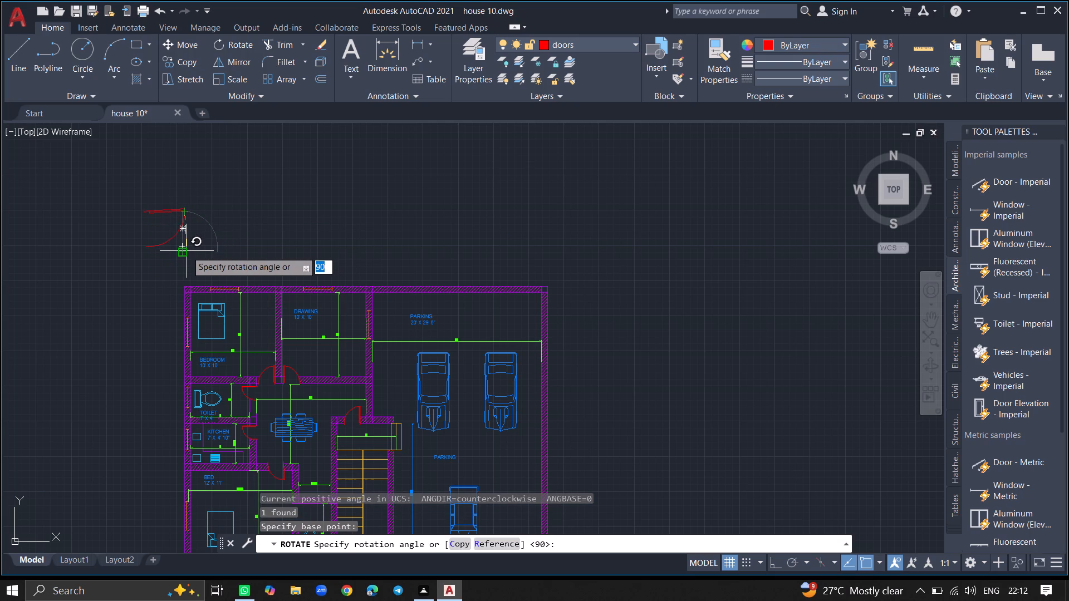
key(F8)
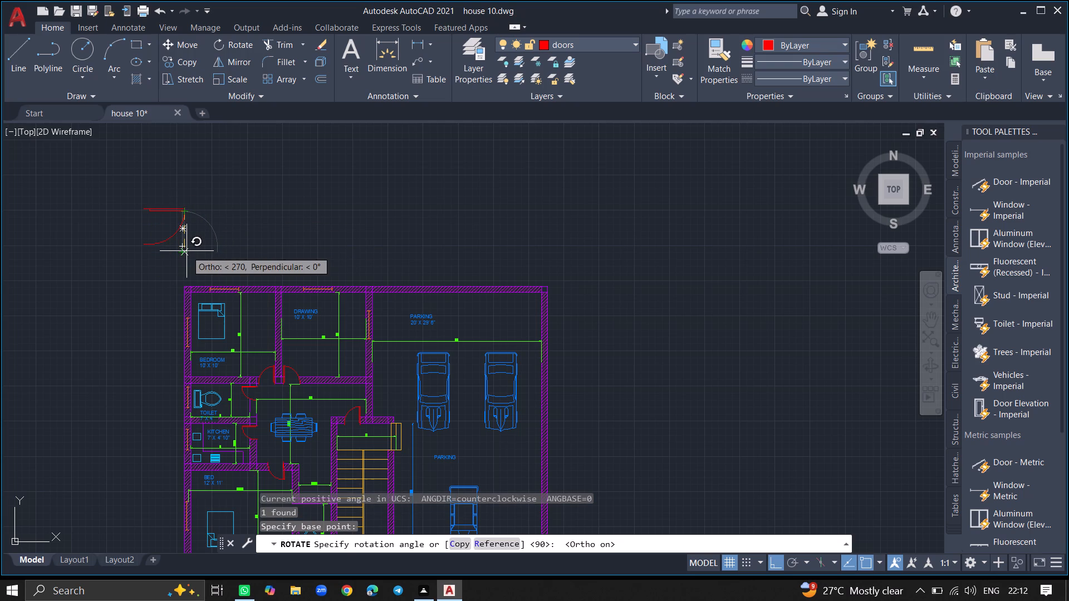
click(187, 251)
Move the door with Ortho off about 38'-7" southeast to the opening in the southern toilet's west wall.
click(179, 230)
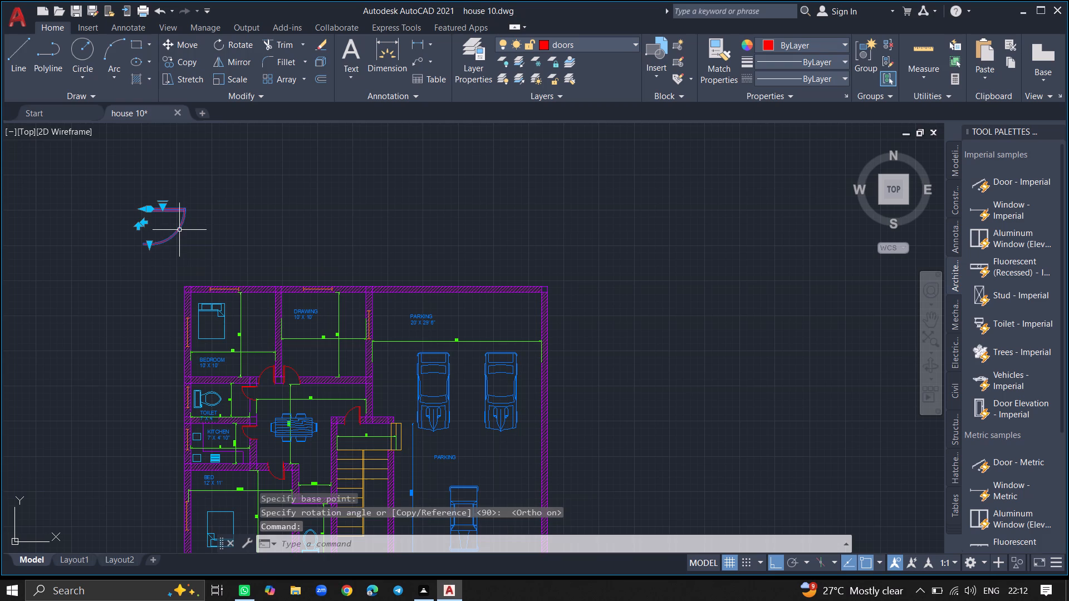
text(MOVE)
key(Return)
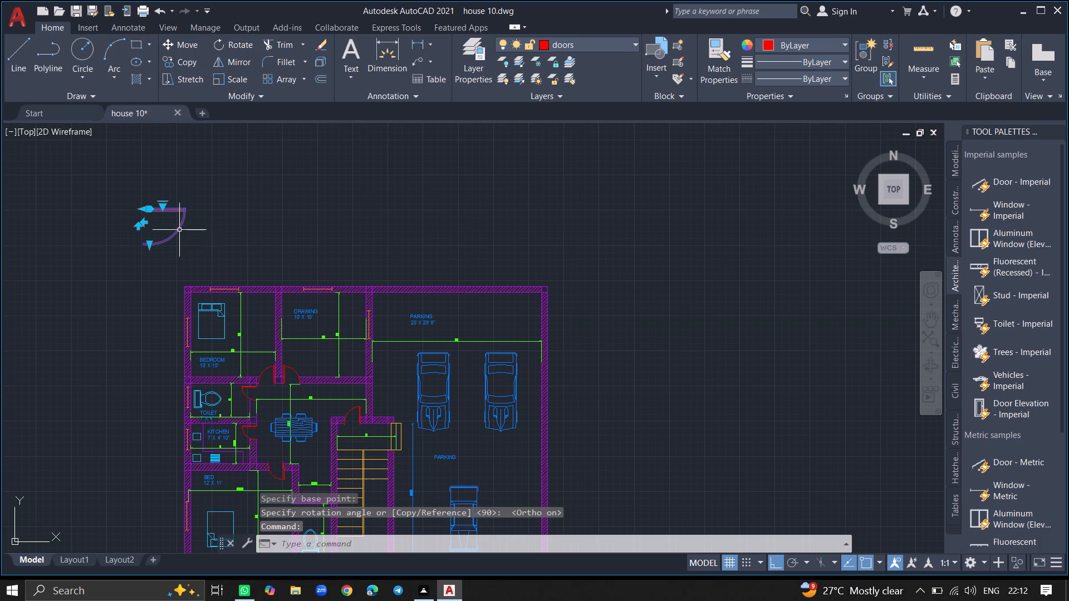
click(179, 230)
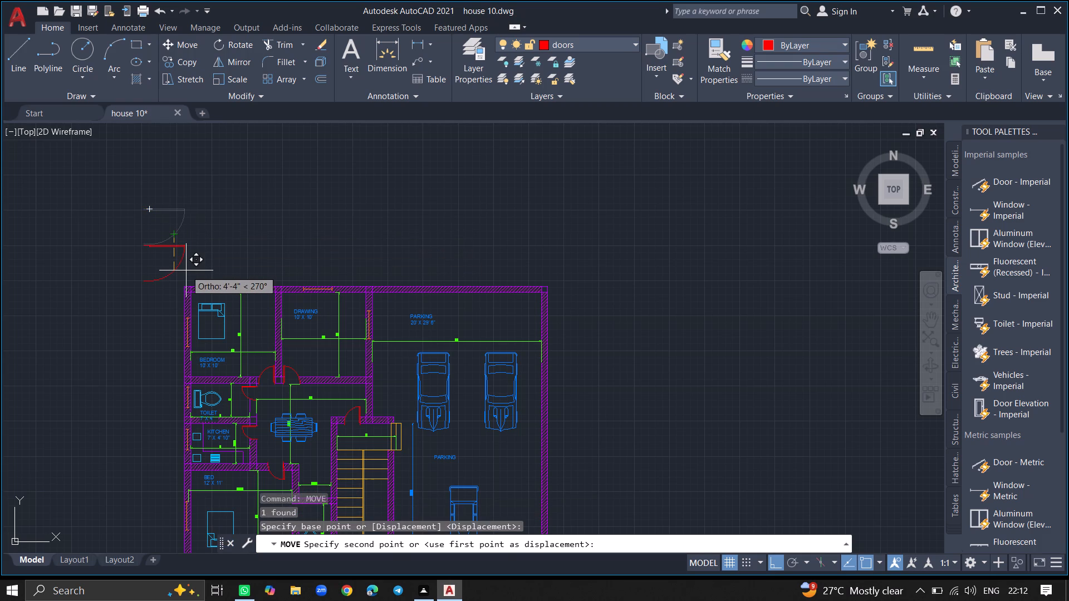
ctrl+scroll(191, 331, down, 3)
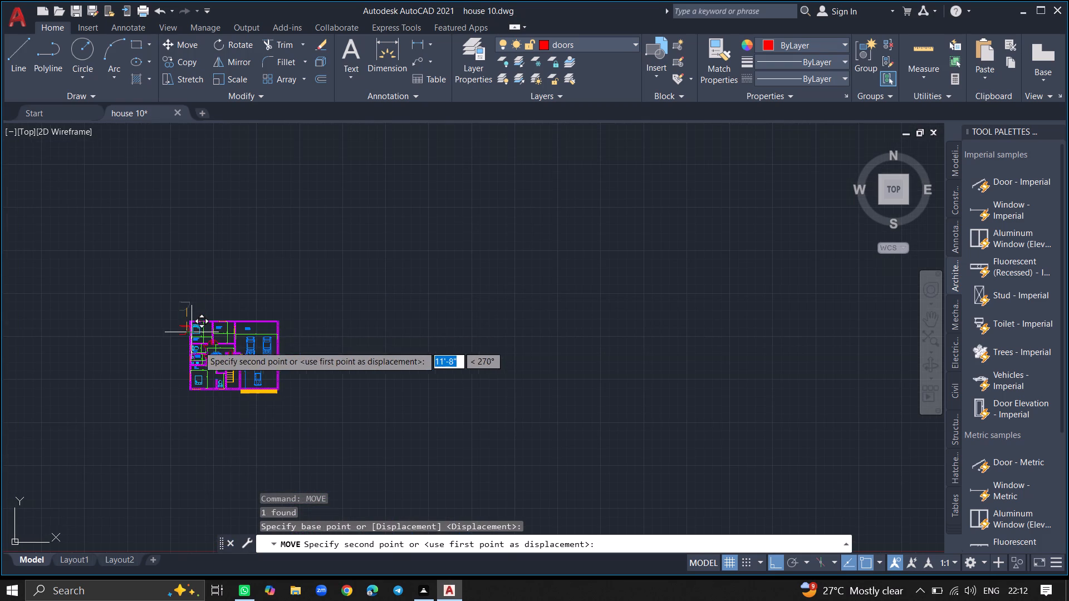
ctrl+scroll(219, 395, up, 4)
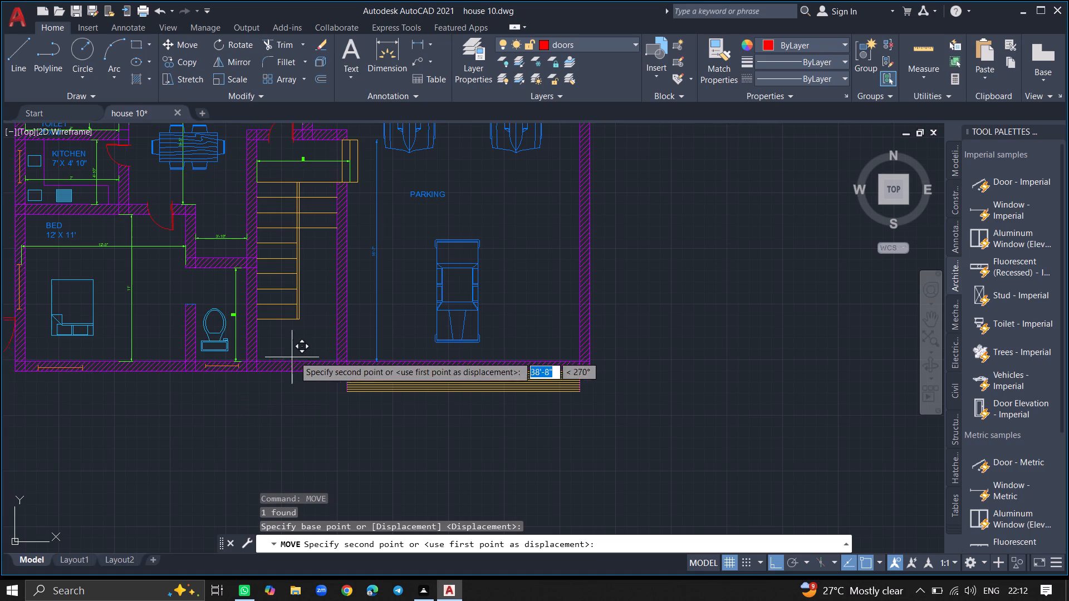
key(F8)
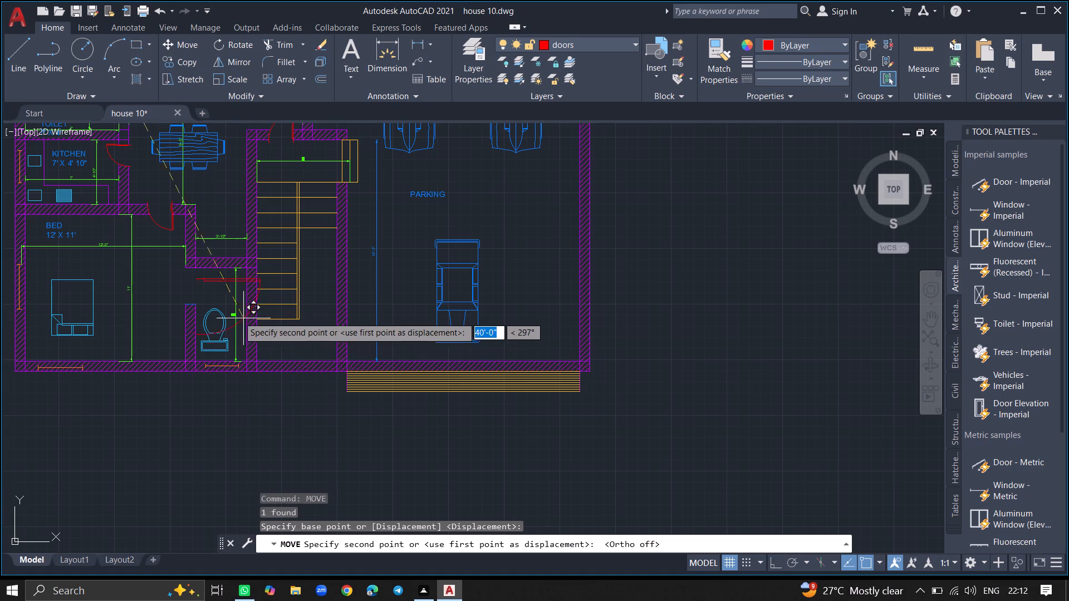
ctrl+scroll(214, 306, up, 4)
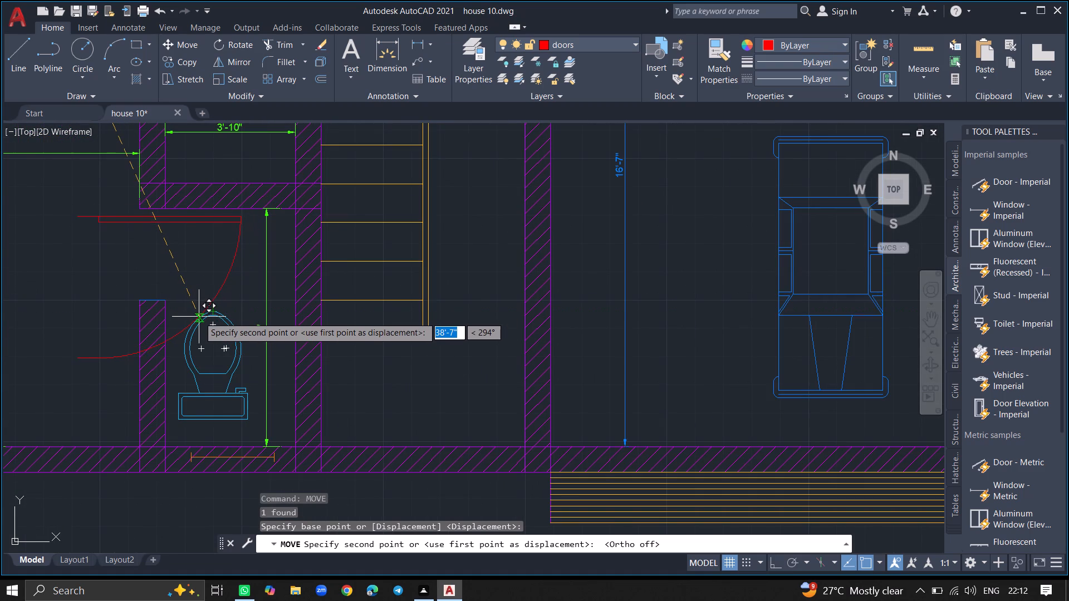
click(199, 317)
Scale the door down about a point on its swing arc to roughly the width of the toilet's wall opening.
click(199, 317)
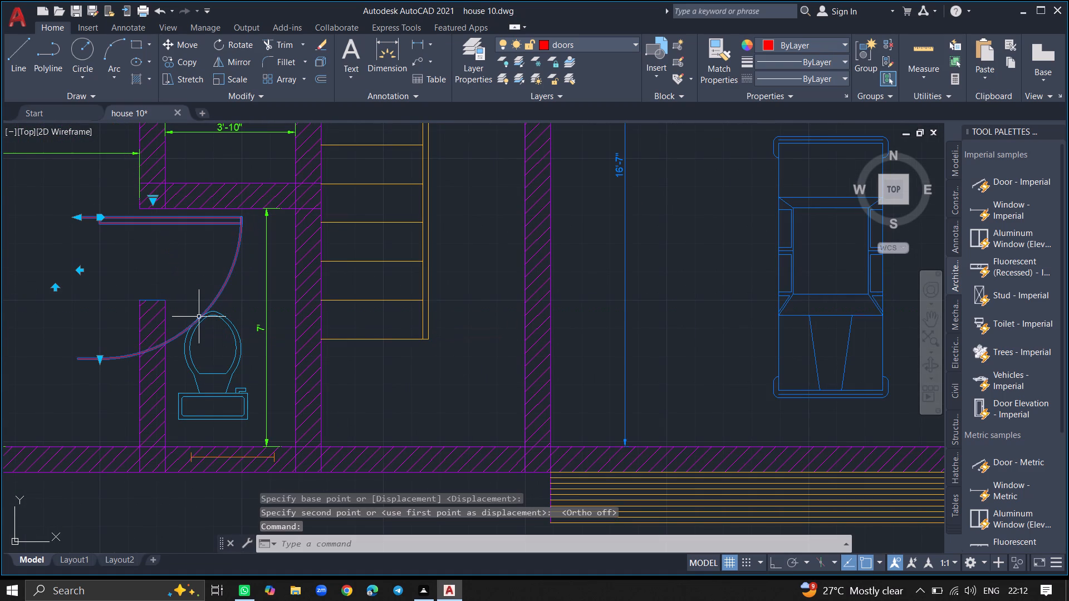
text(SC)
key(Return)
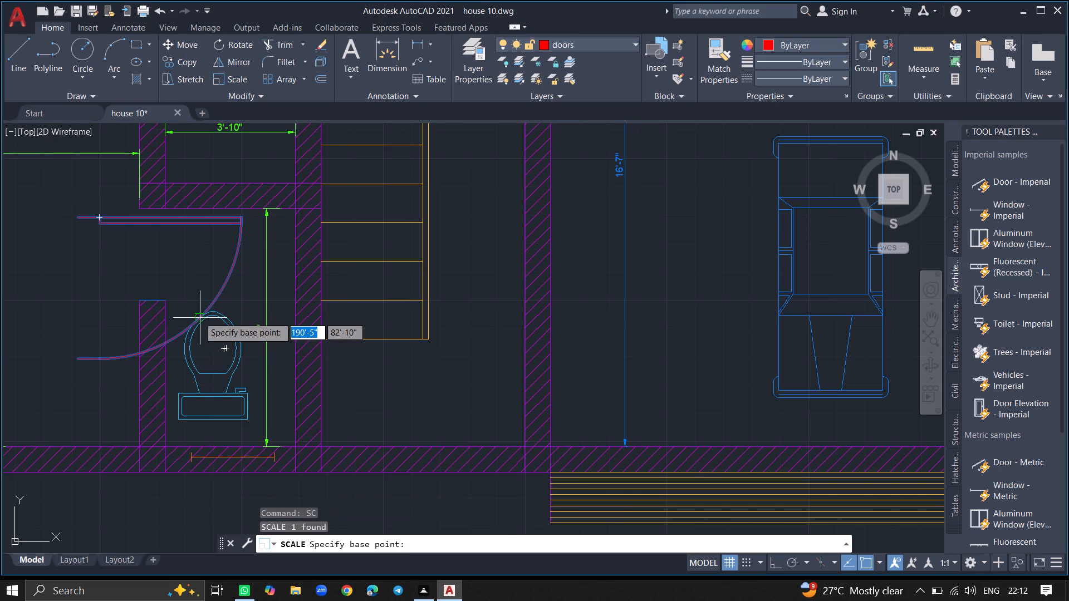
click(199, 317)
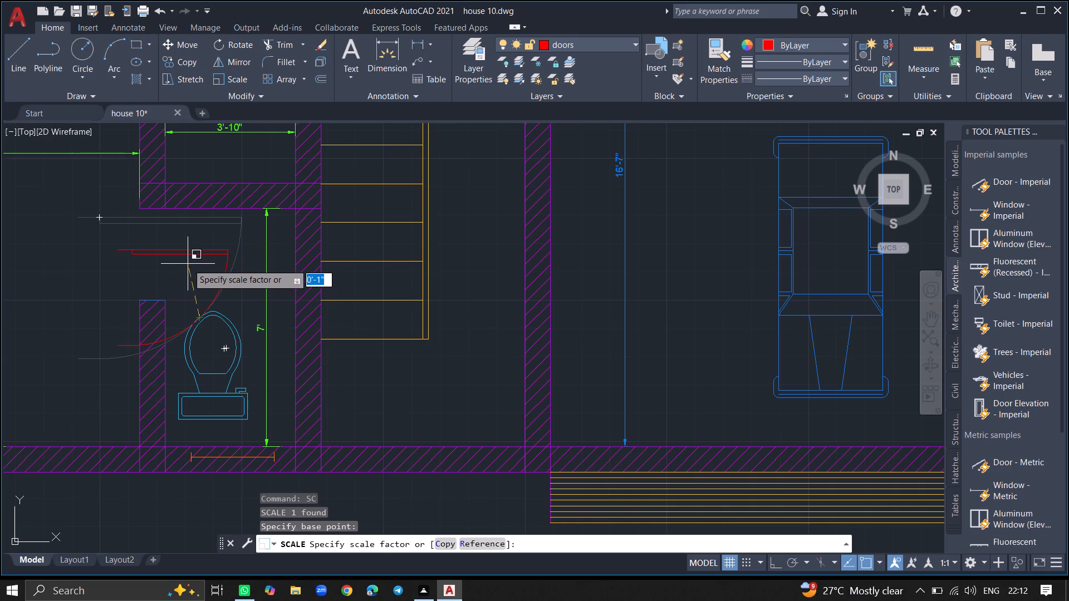
click(188, 264)
Move the door about 1'-4" north so that its leaf lies along the south face of the toilet's north wall.
click(189, 253)
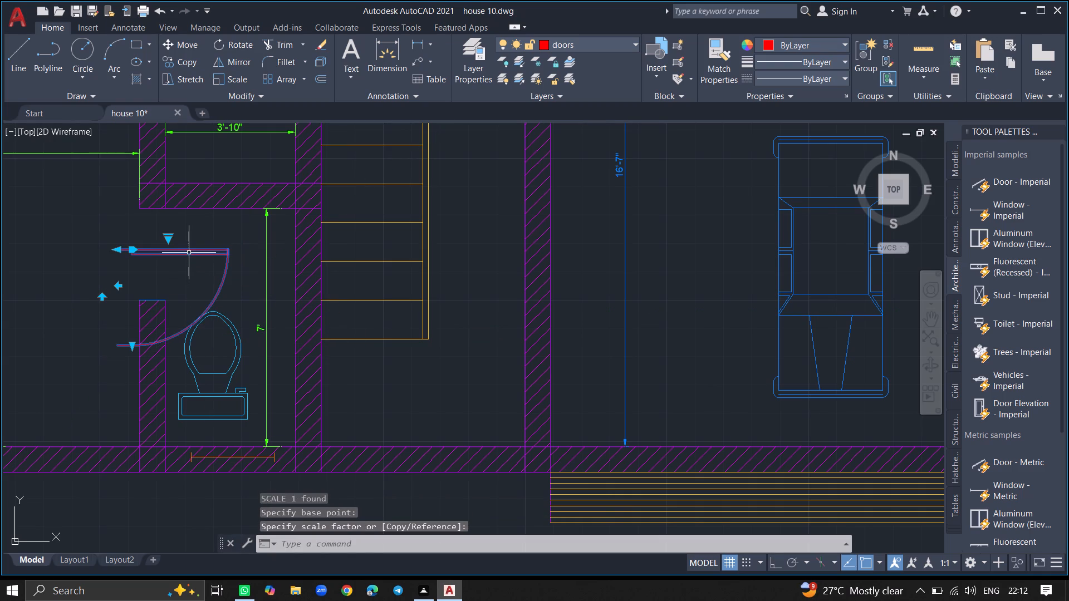
key(n)
key(BackSpace)
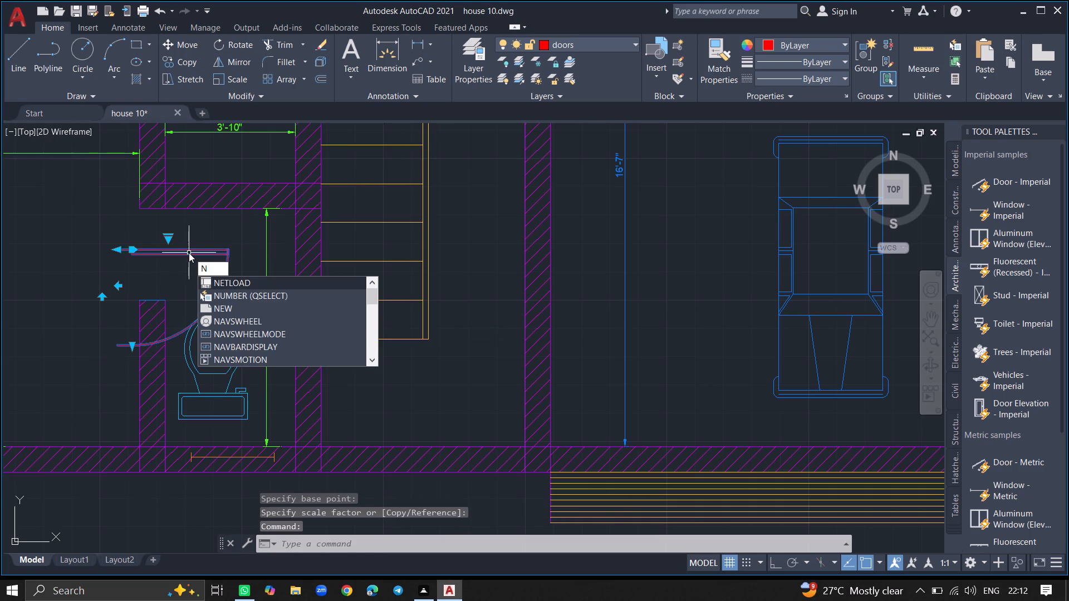
key(BackSpace)
text(MOVE)
key(Return)
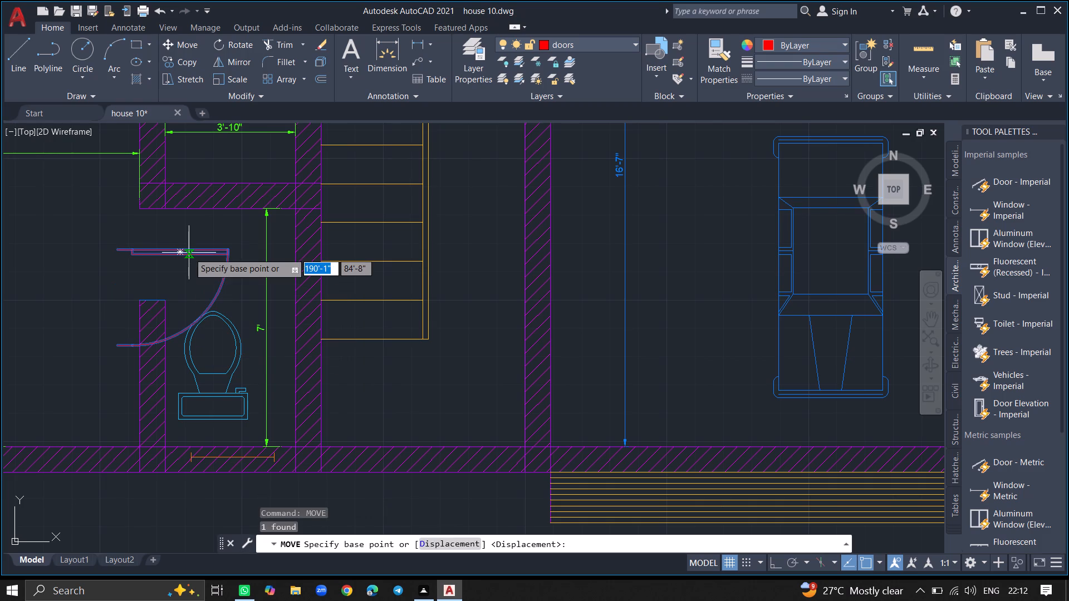
click(189, 253)
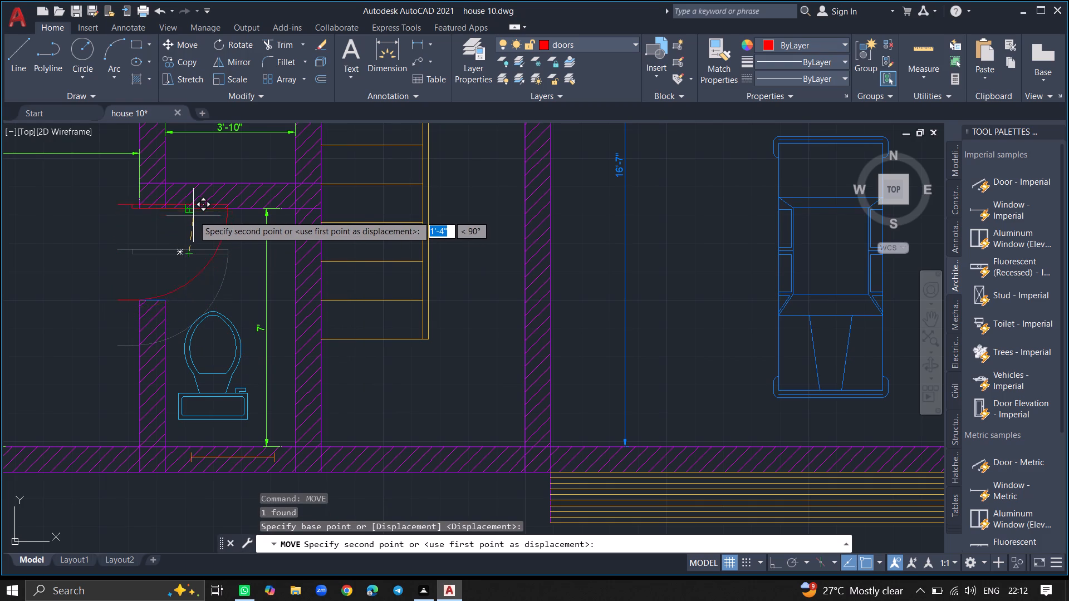
click(194, 215)
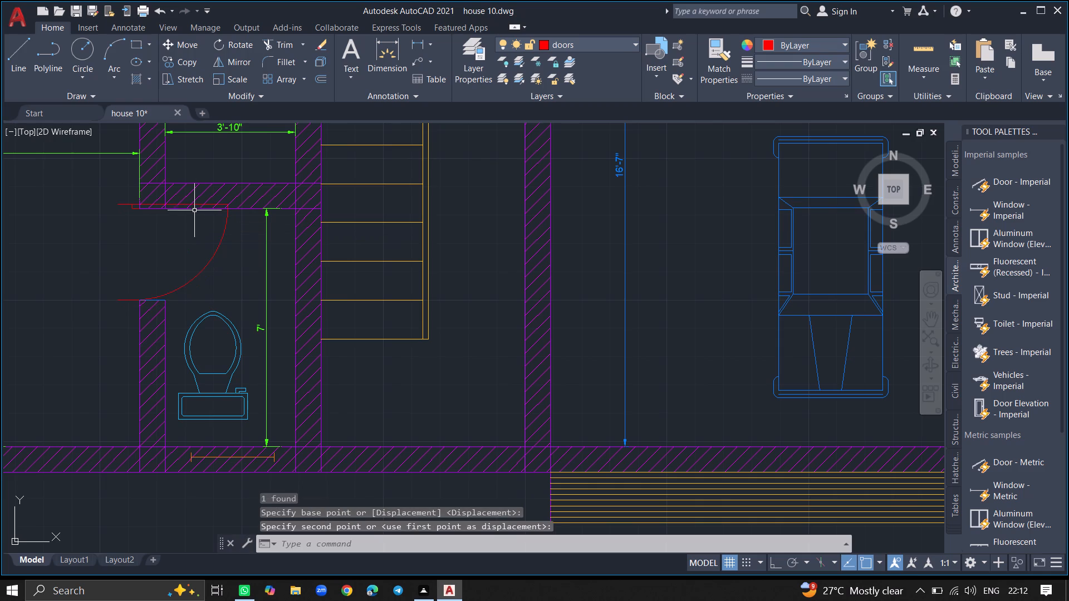
Scale the door down slightly further about a point on its leaf.
ctrl+scroll(195, 204, up, 4)
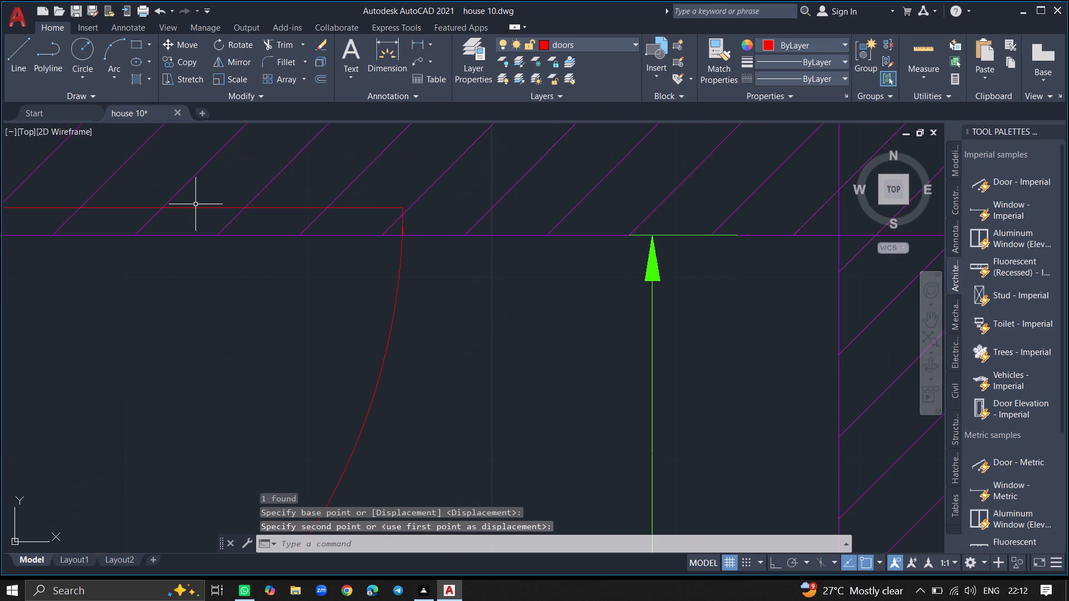
click(195, 208)
text(SC)
key(Return)
click(195, 208)
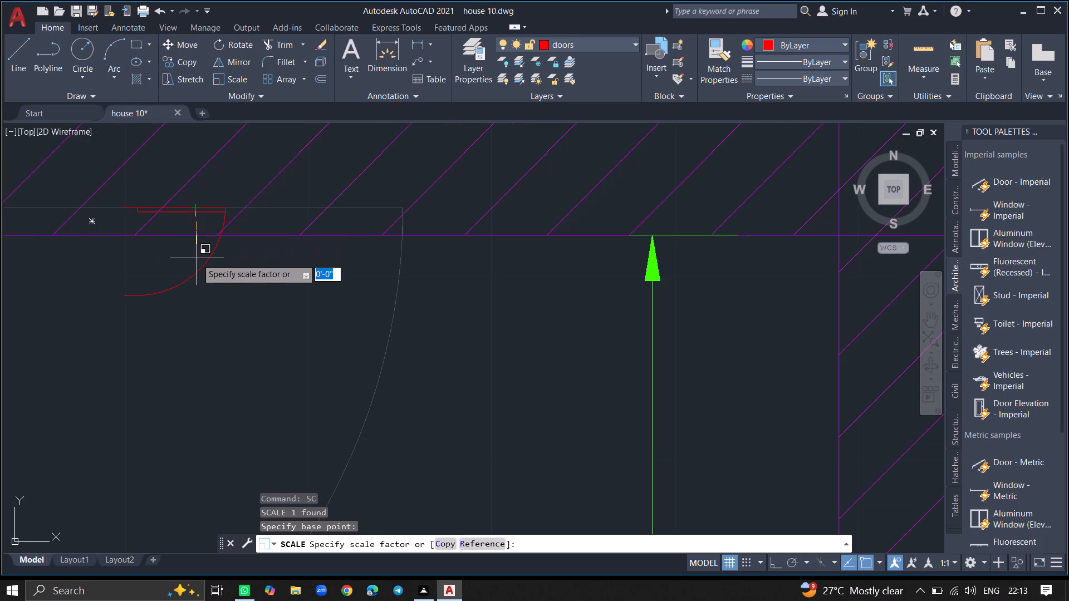
ctrl+scroll(197, 258, down, 2)
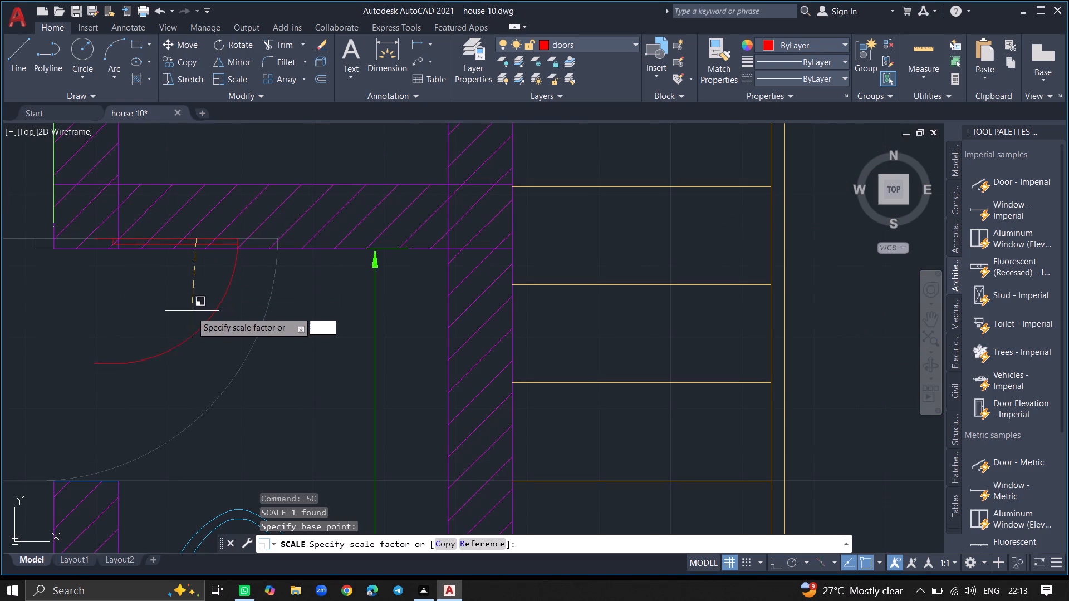
click(188, 344)
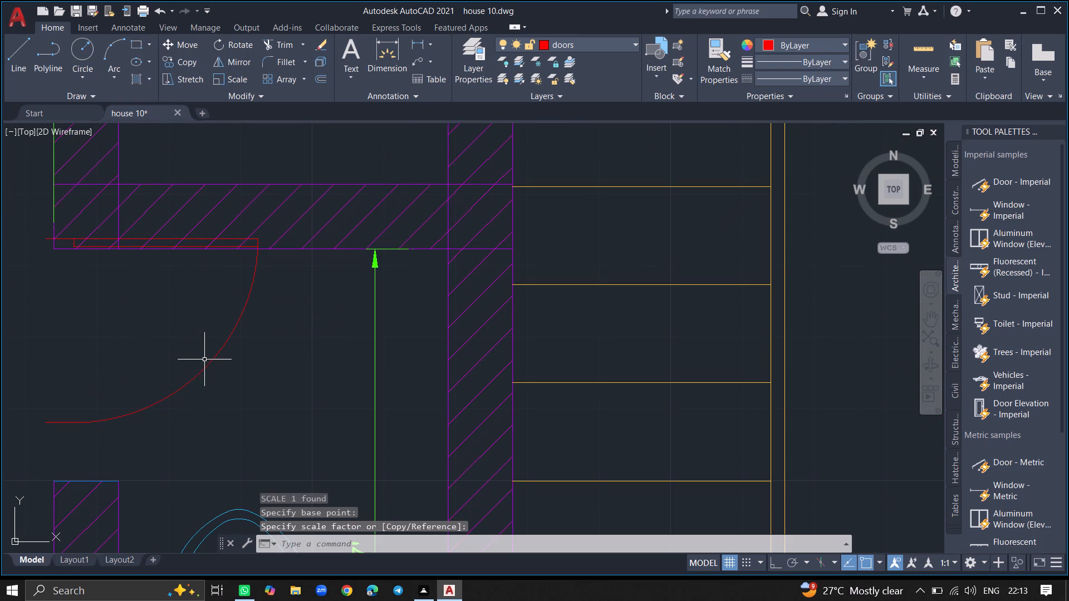
Move the door about 6" south so that it sits between the toilet's north wall and the wall stub below.
click(208, 366)
text(MOVE)
key(Return)
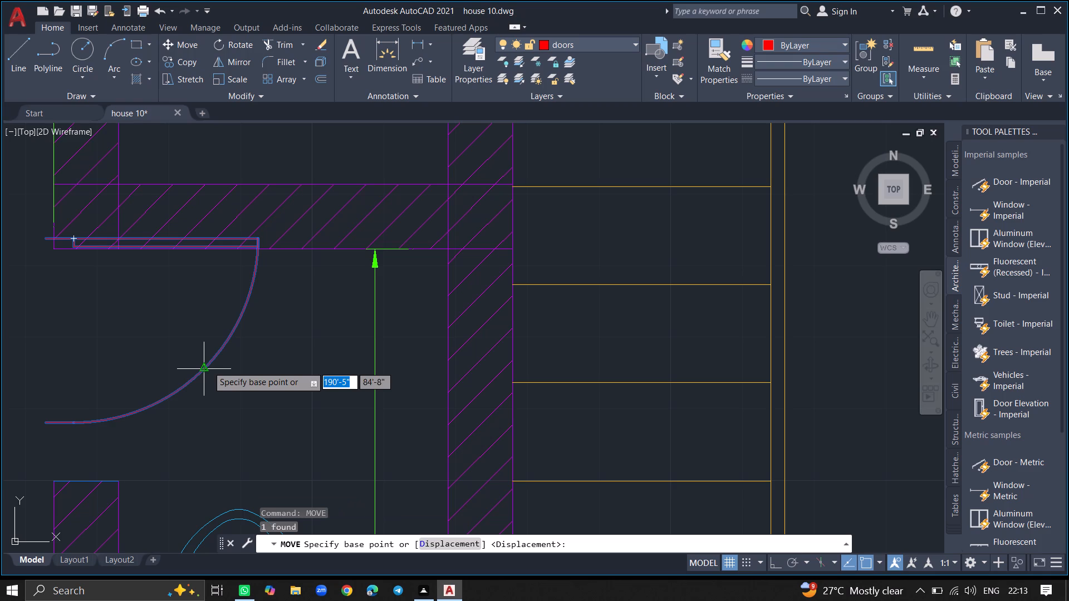
click(208, 366)
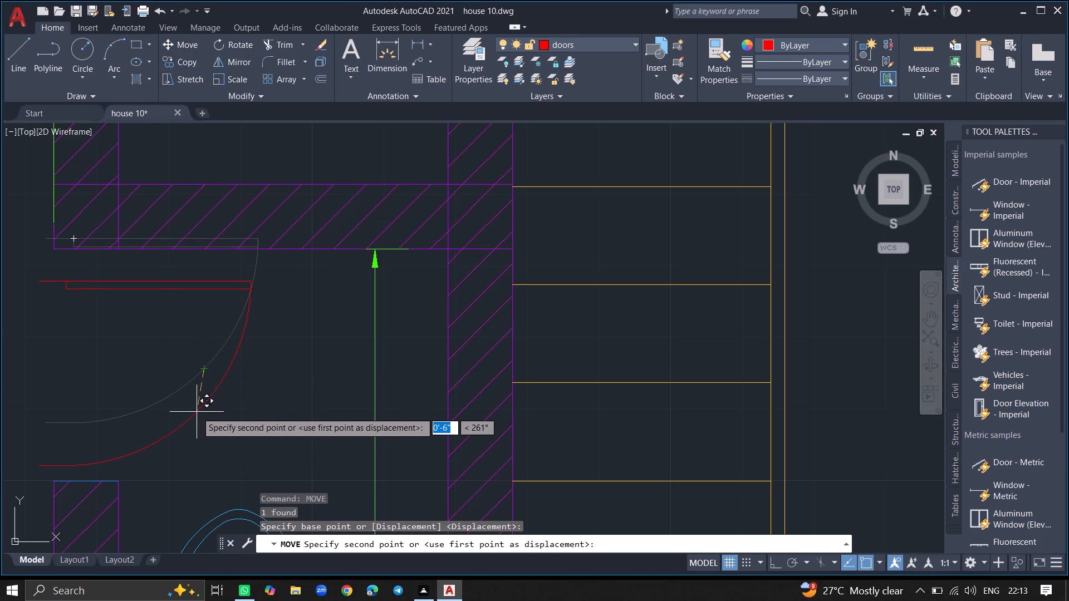
click(196, 412)
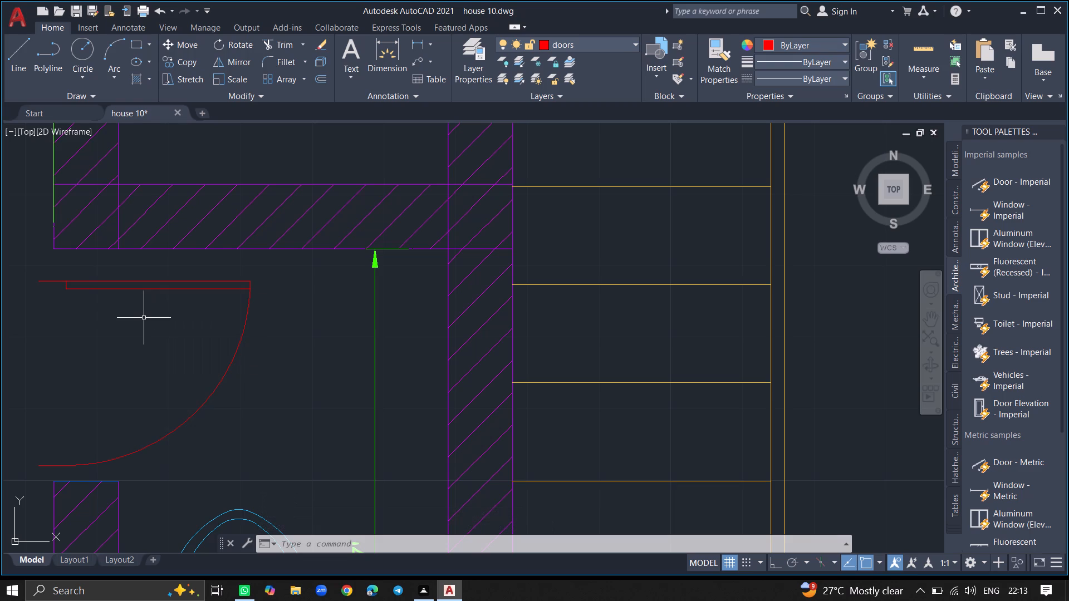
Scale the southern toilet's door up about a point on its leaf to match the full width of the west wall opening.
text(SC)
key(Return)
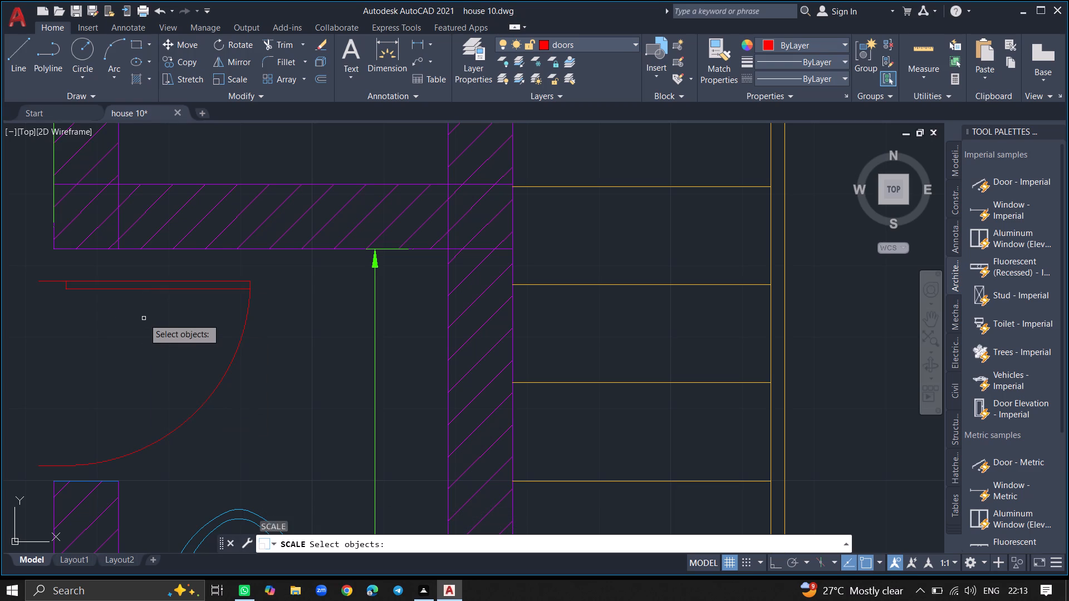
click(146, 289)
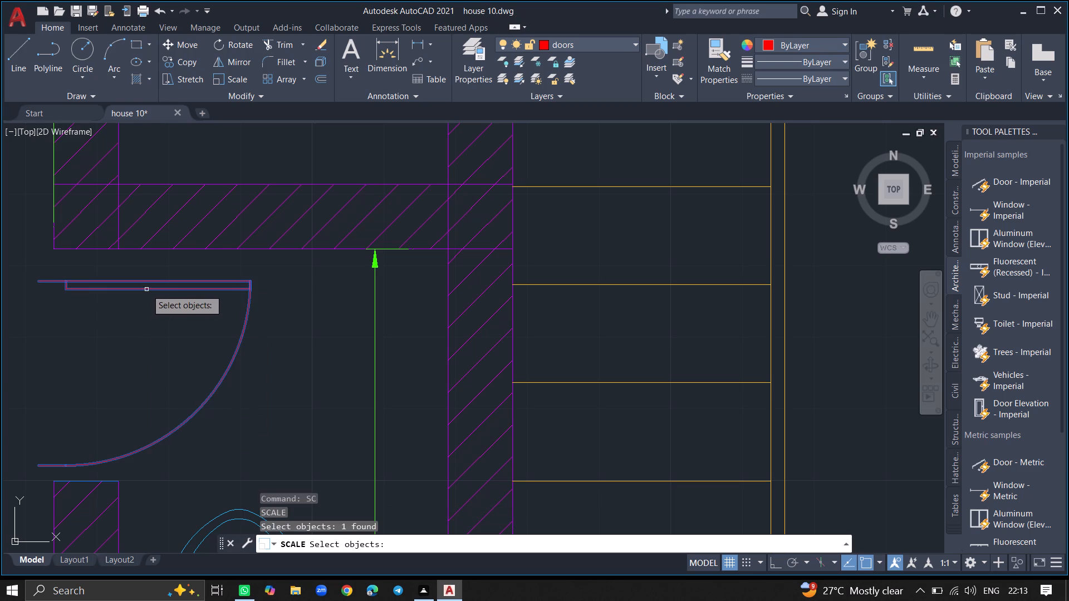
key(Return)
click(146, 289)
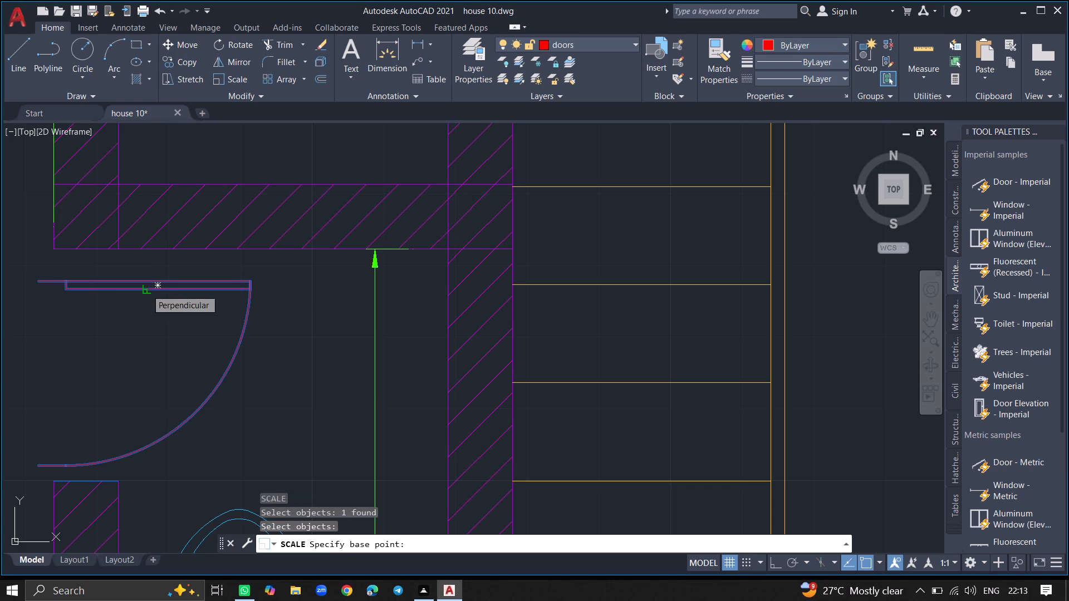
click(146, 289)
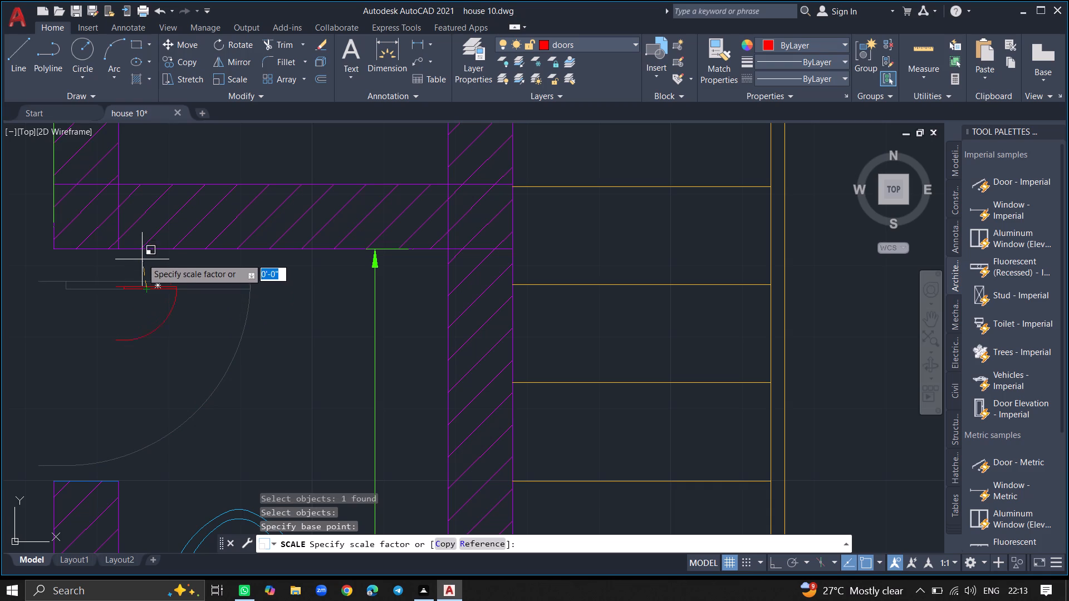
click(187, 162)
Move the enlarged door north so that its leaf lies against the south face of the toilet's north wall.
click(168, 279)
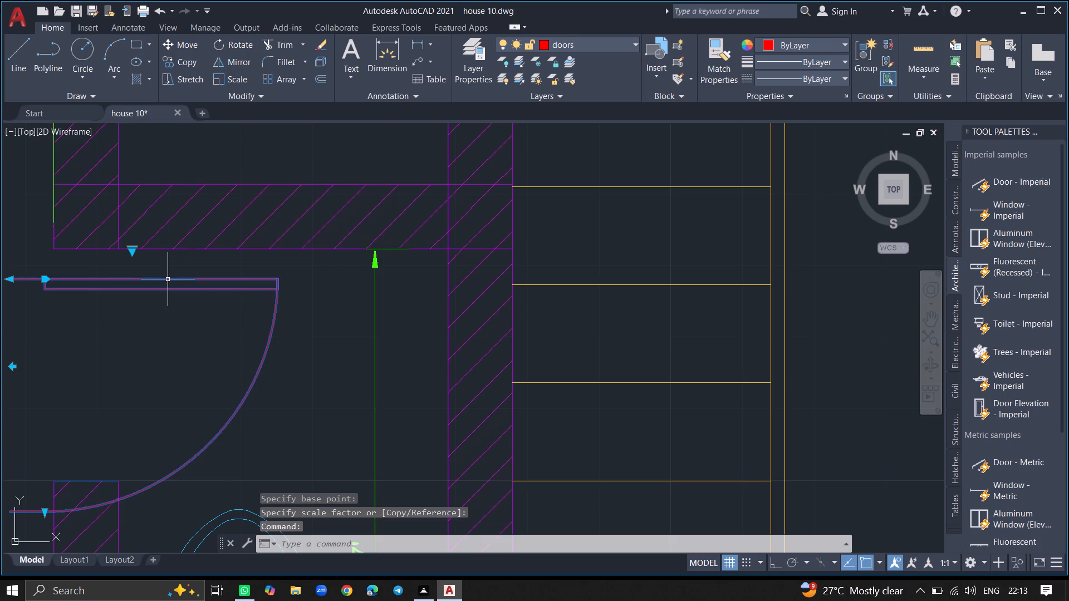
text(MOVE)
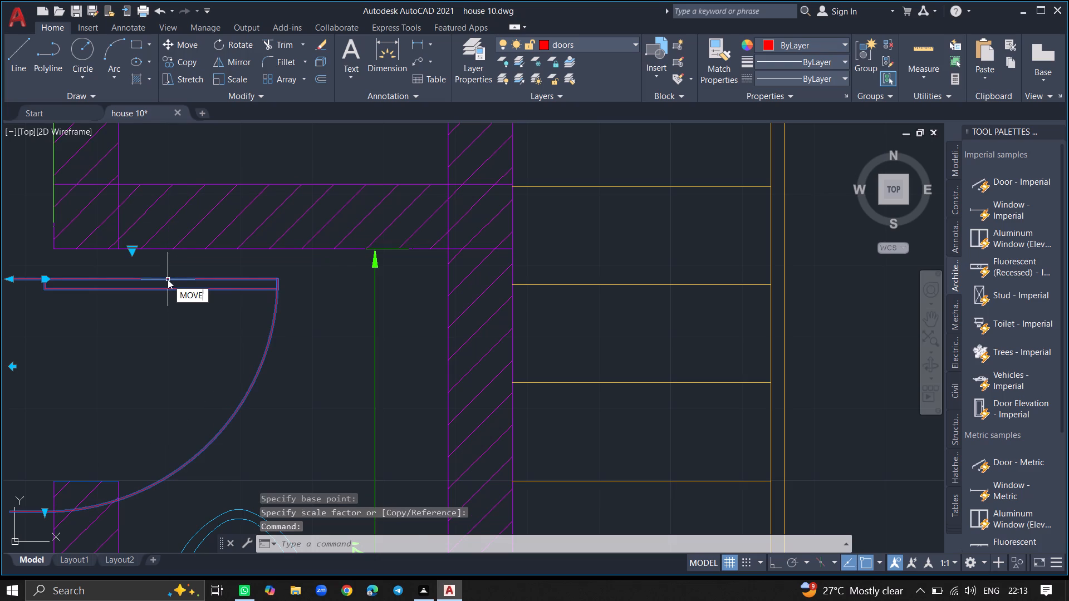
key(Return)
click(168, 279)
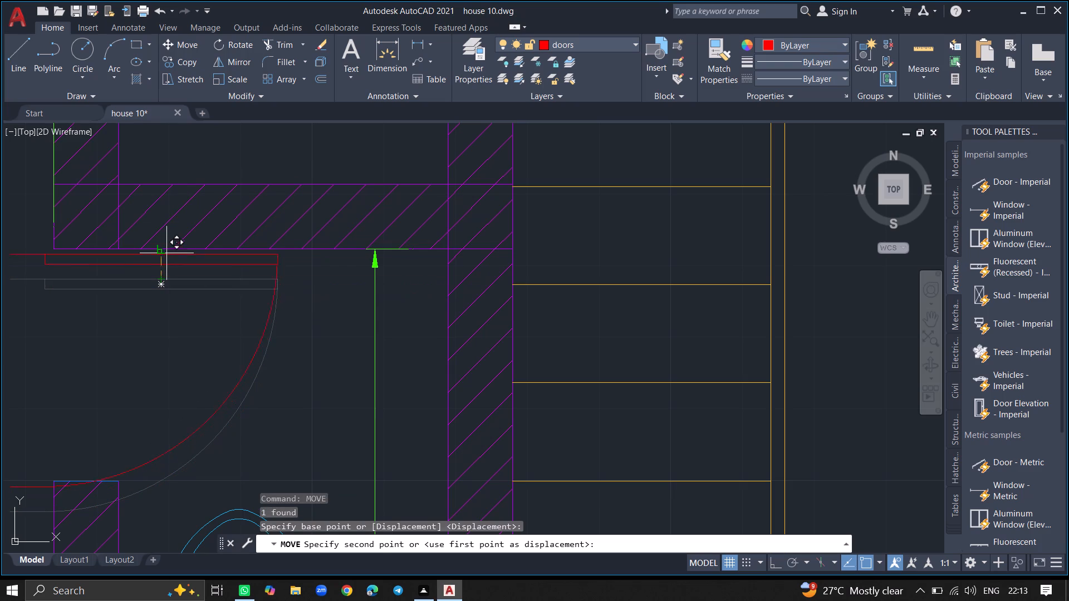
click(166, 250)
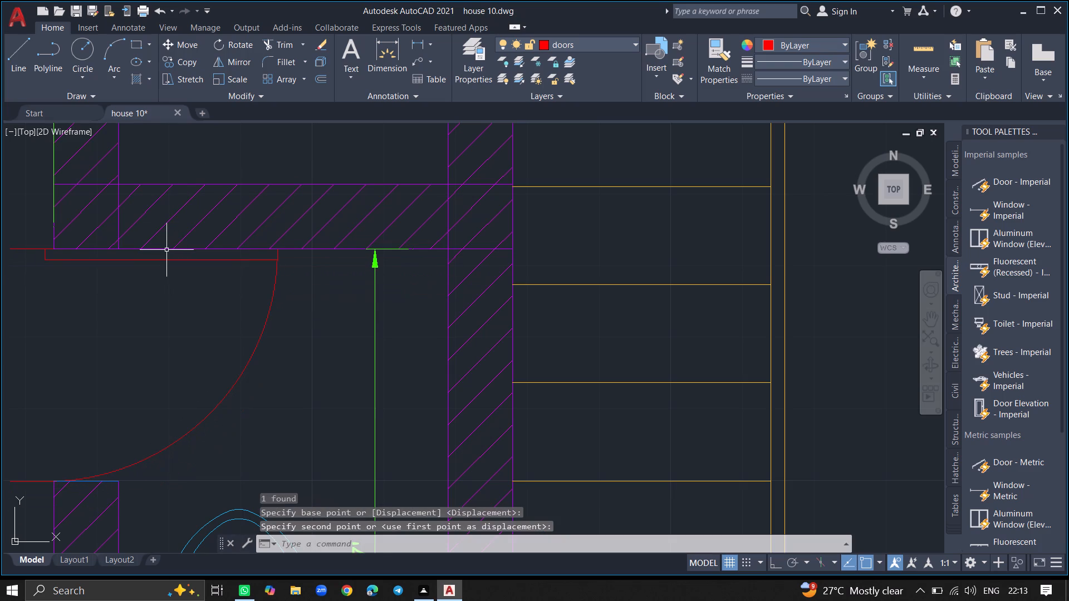
Delete the door from the southern toilet's west wall opening.
ctrl+scroll(229, 306, down, 4)
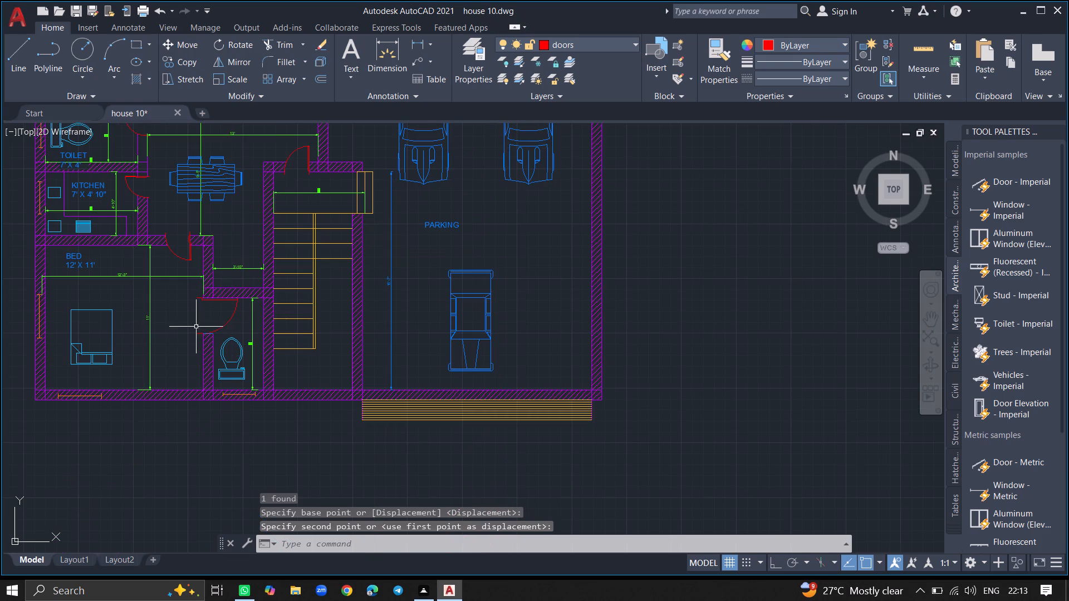
click(227, 324)
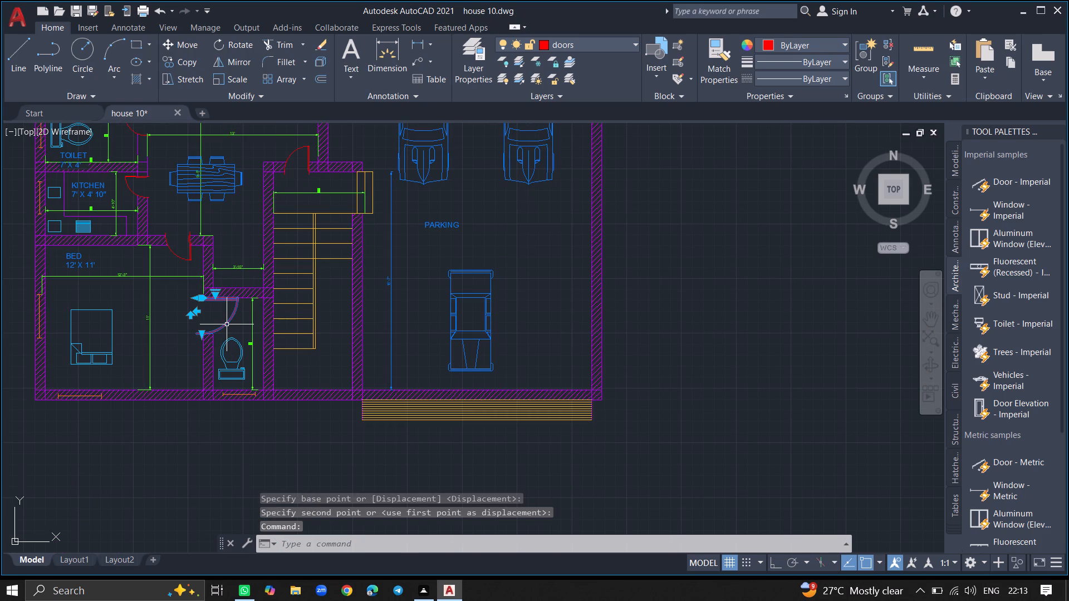
key(Escape)
click(227, 324)
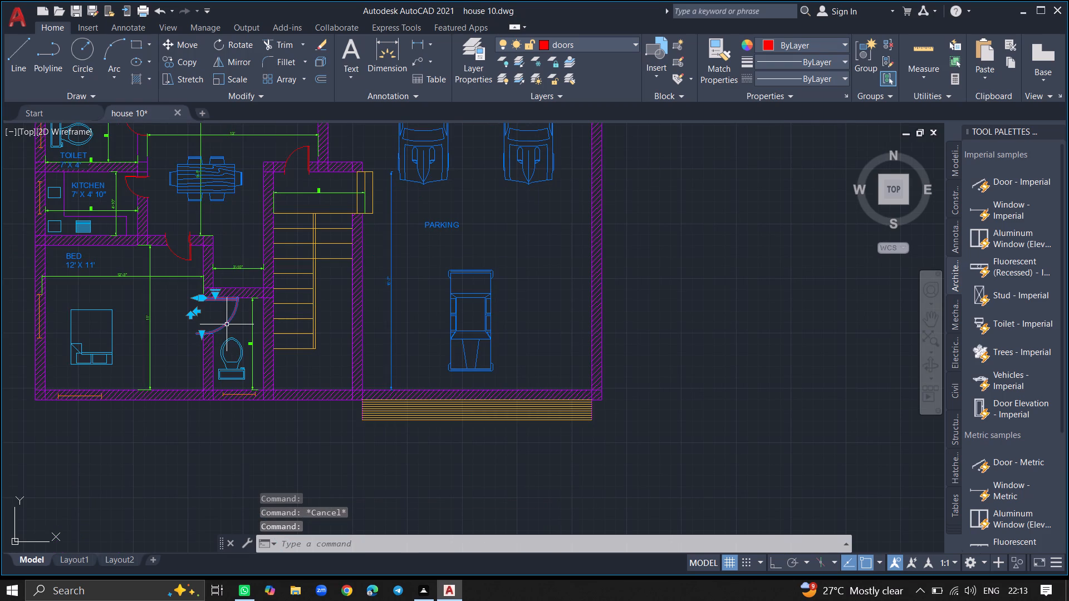
key(Delete)
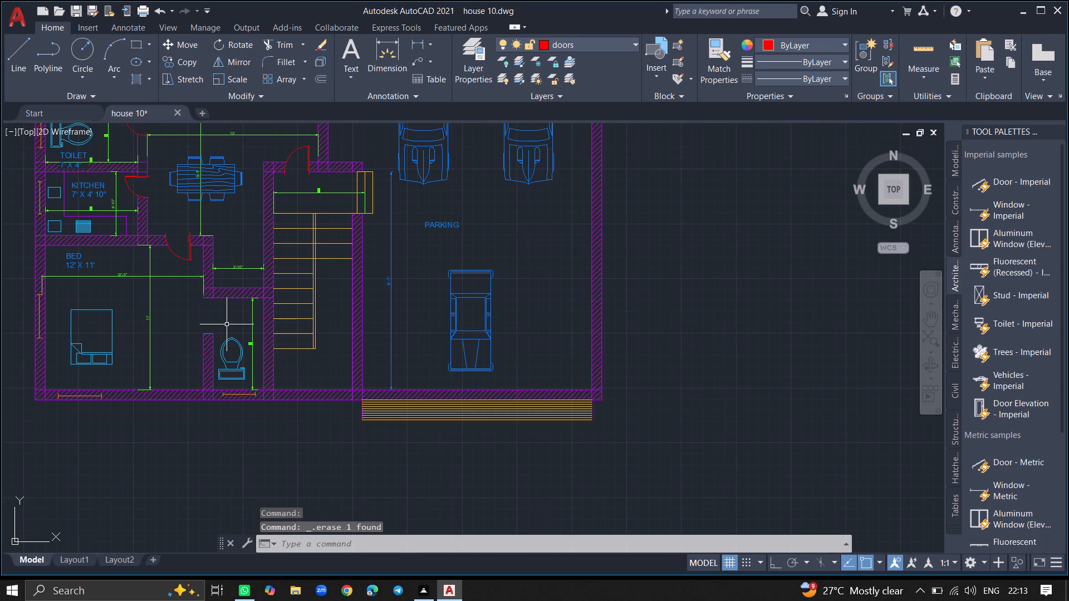
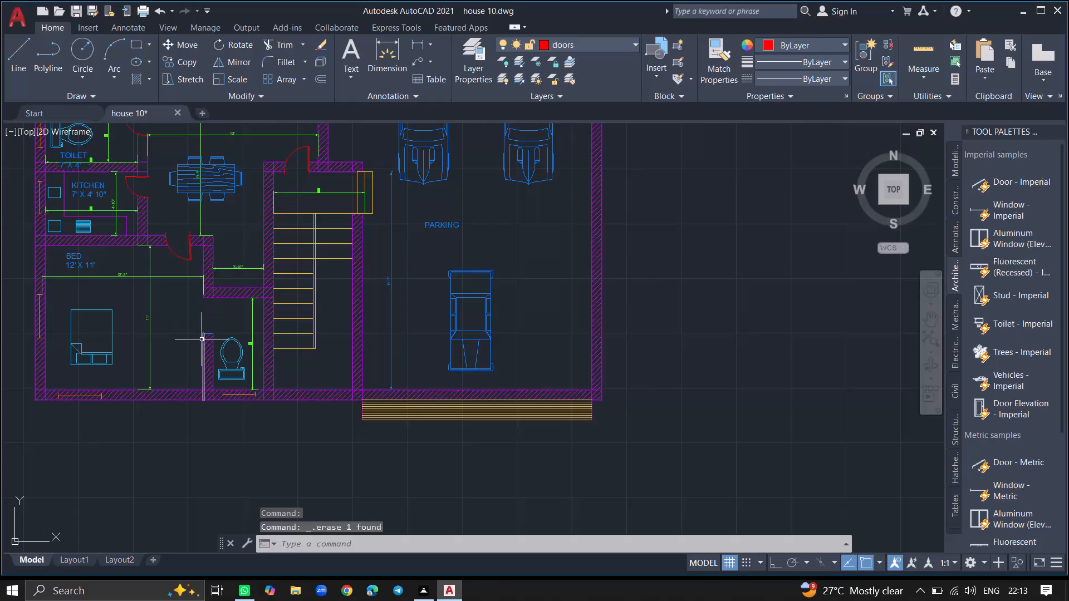
Delete the short line capping the north end of the wall stub west of the southern toilet.
ctrl+scroll(202, 339, up, 7)
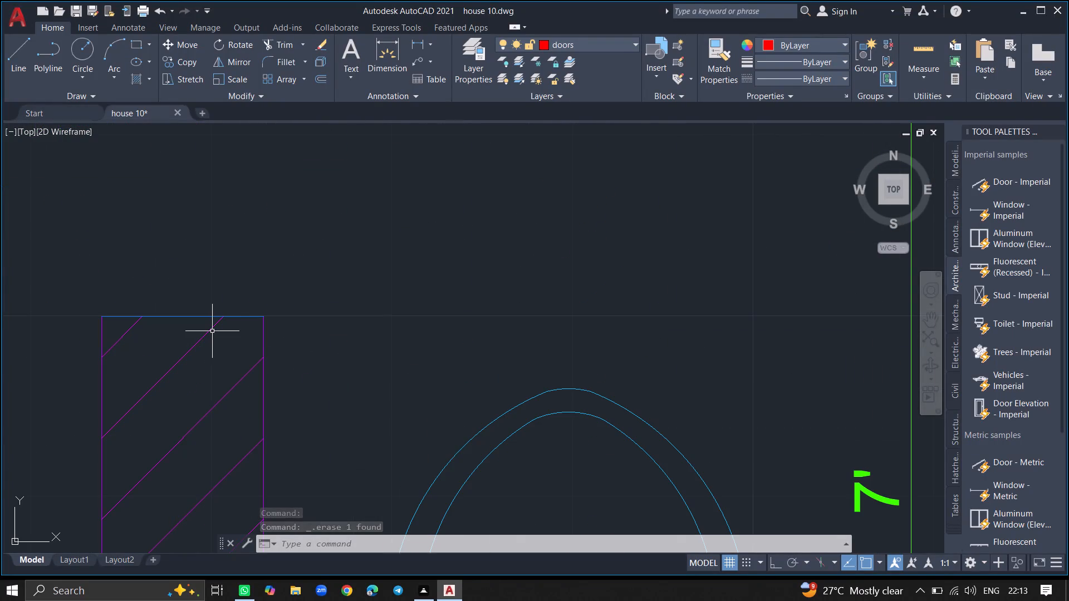
click(209, 316)
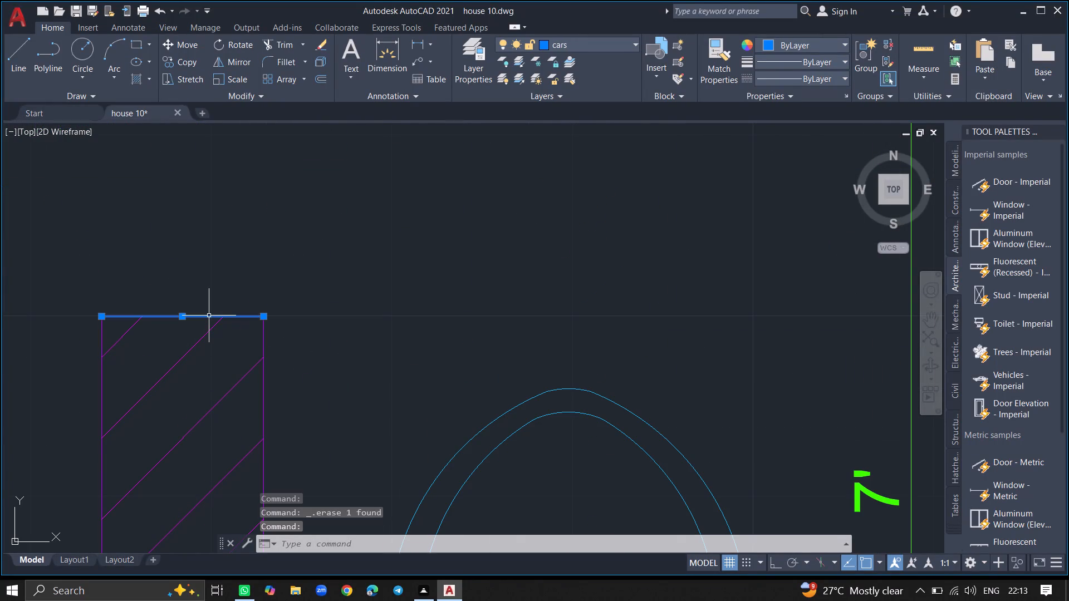
key(Delete)
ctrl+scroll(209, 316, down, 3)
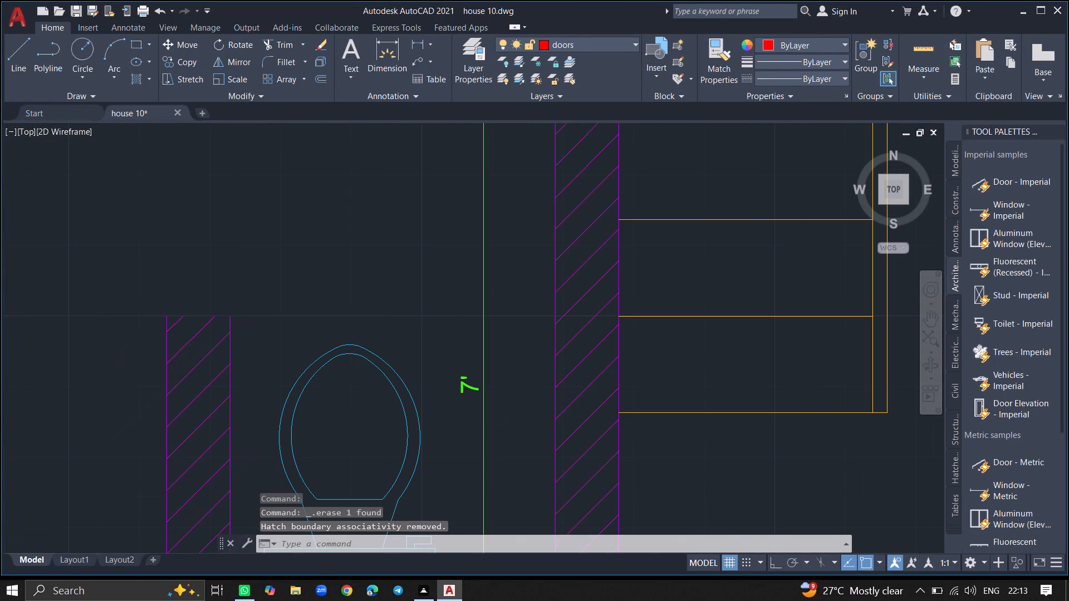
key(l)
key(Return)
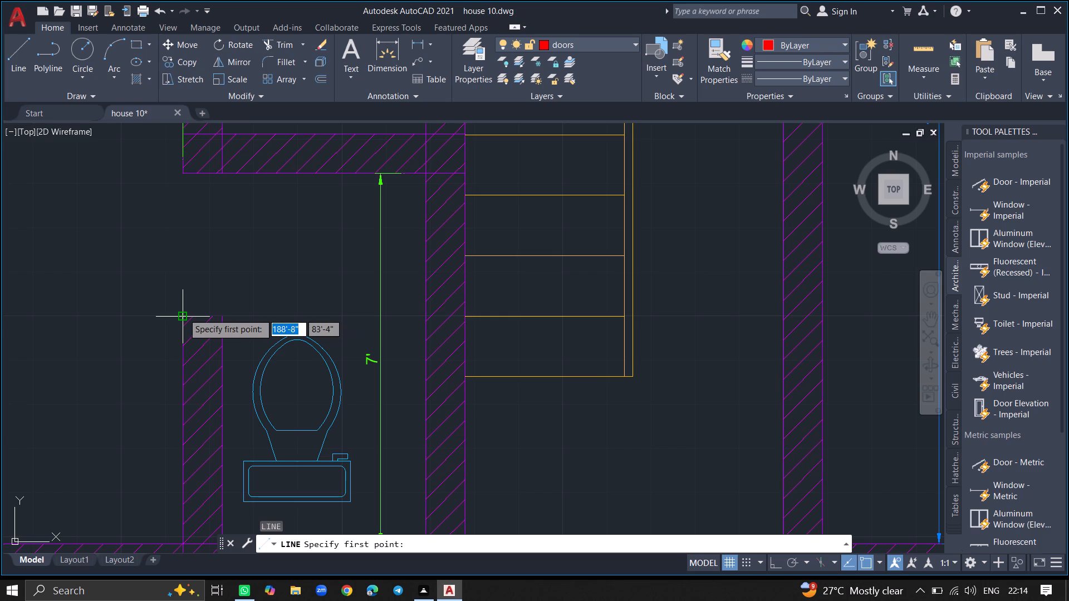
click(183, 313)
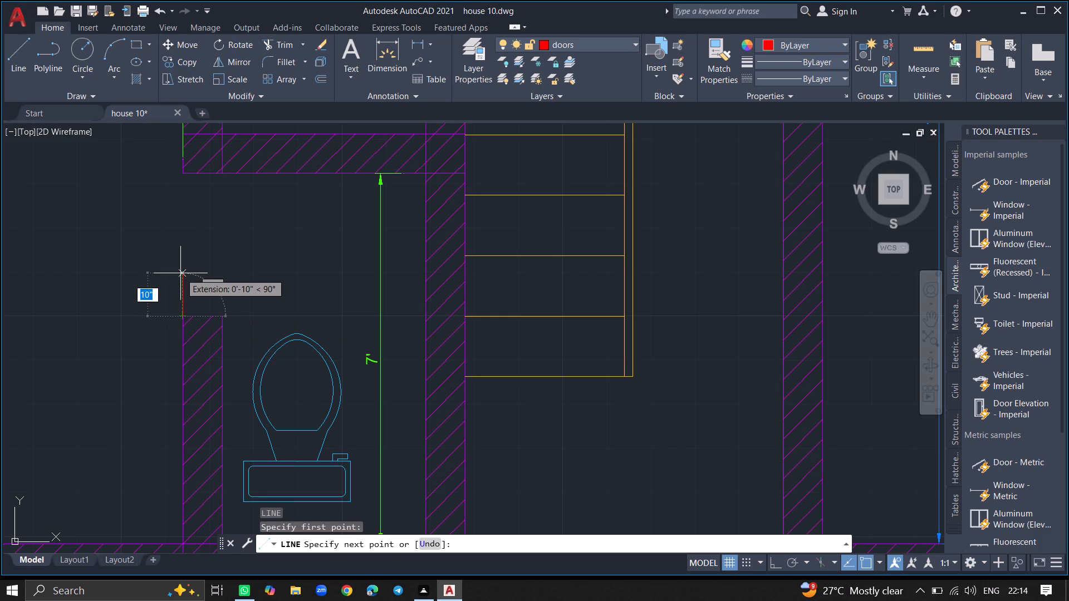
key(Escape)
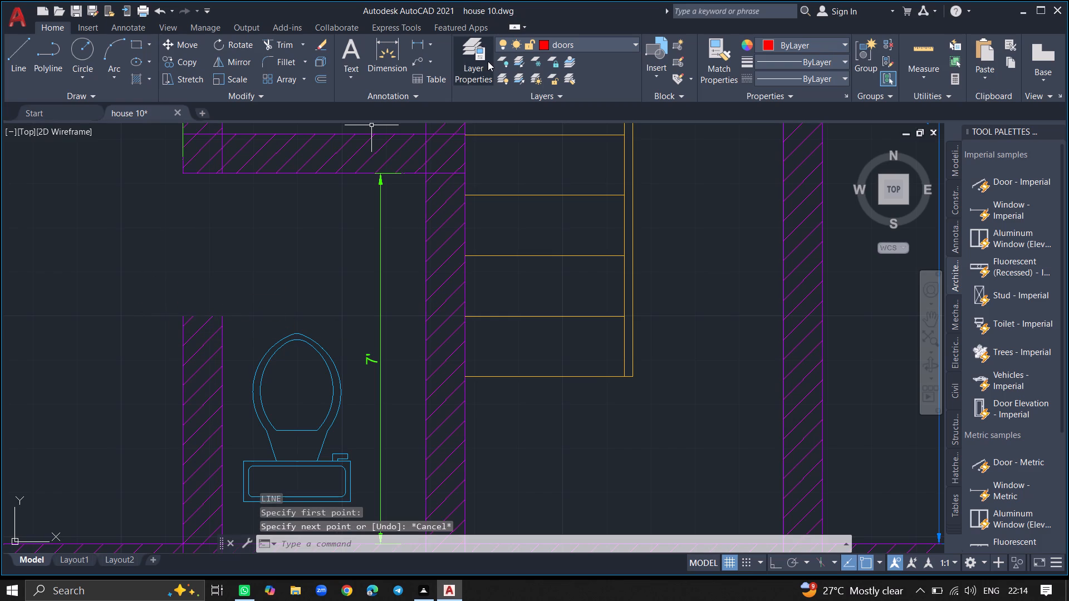
Make walls the current layer.
double_click(483, 61)
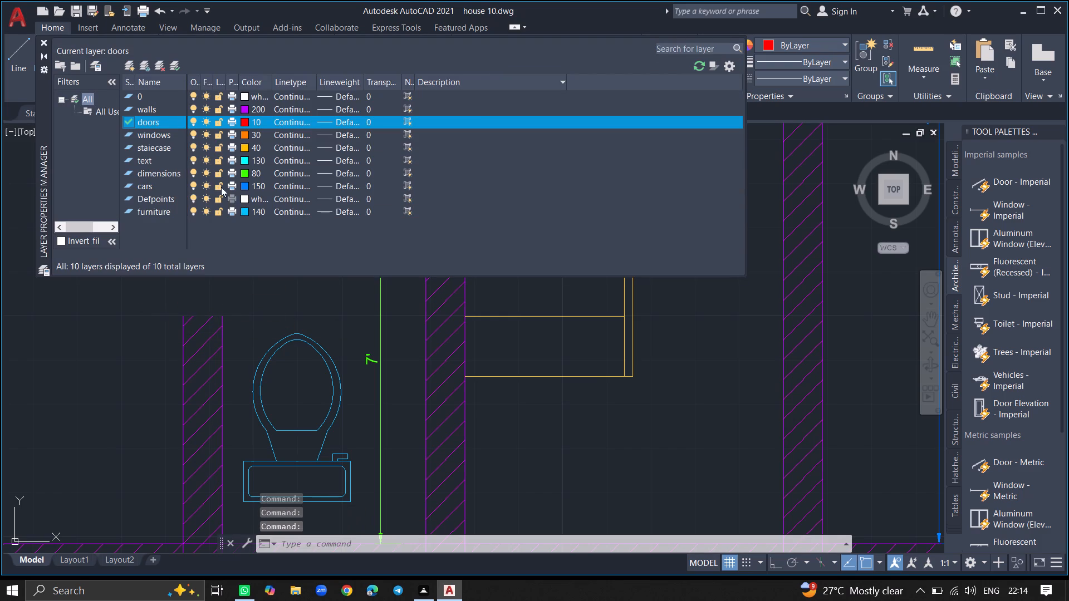
double_click(171, 105)
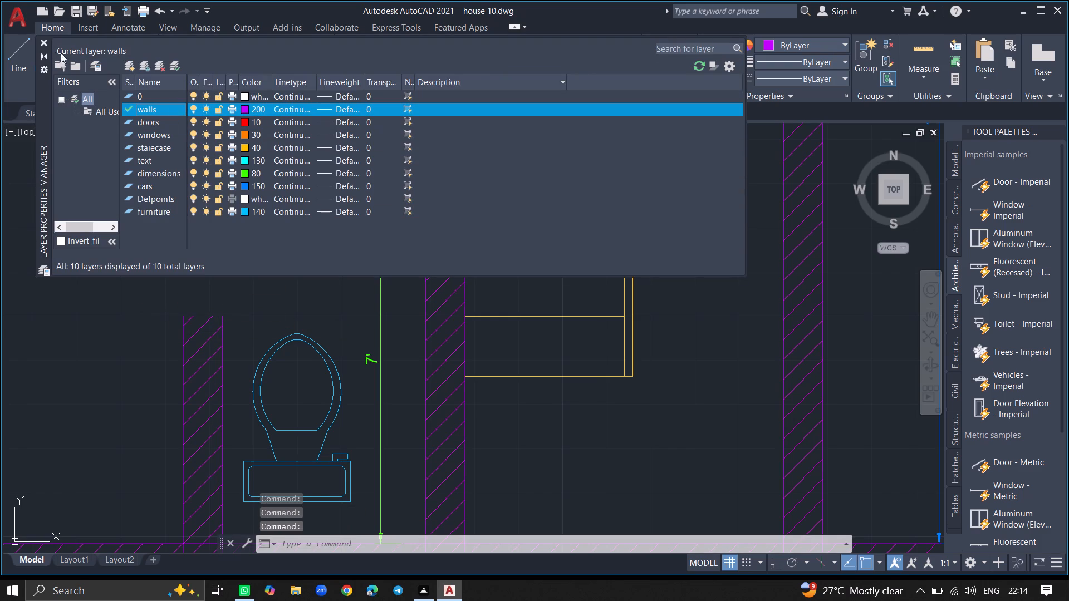
click(45, 41)
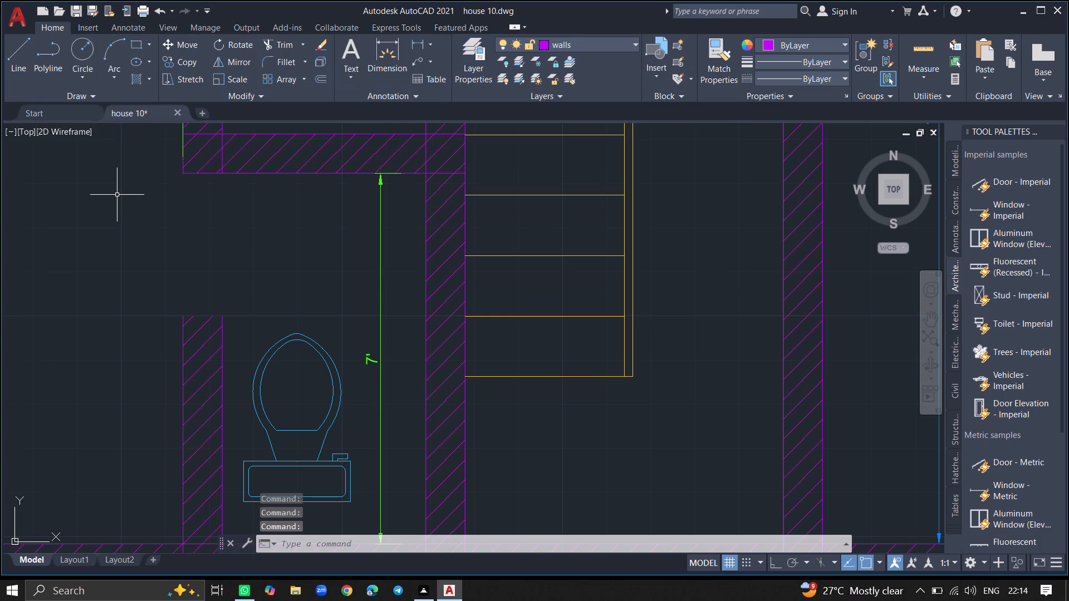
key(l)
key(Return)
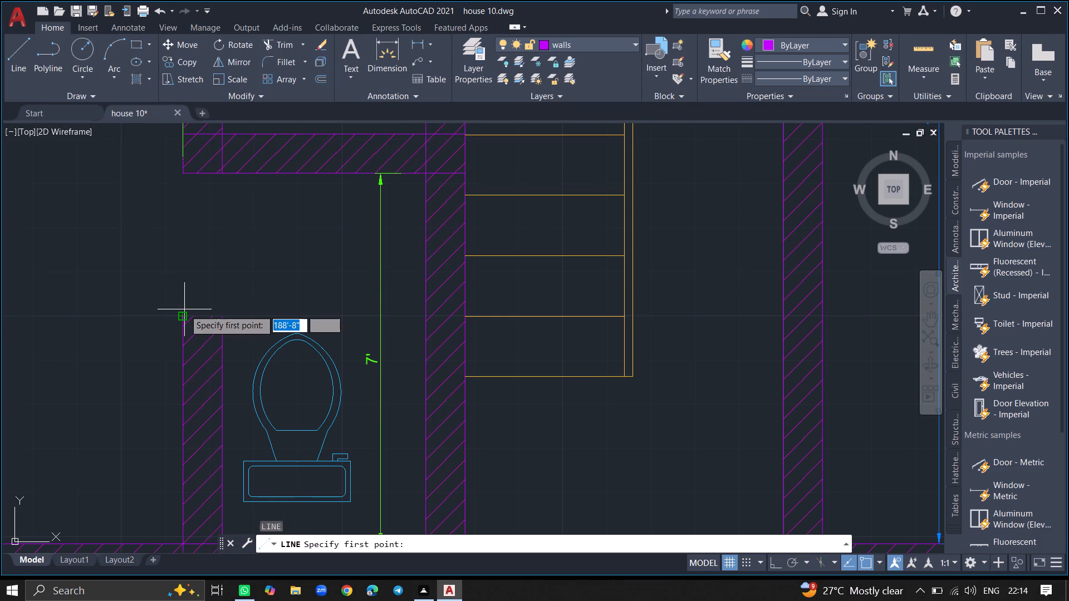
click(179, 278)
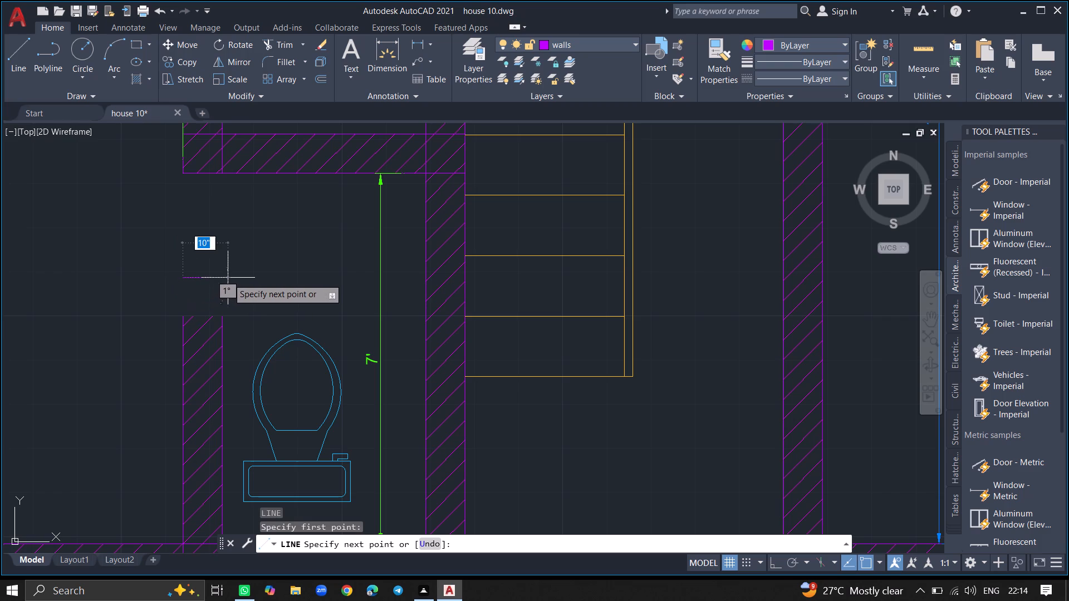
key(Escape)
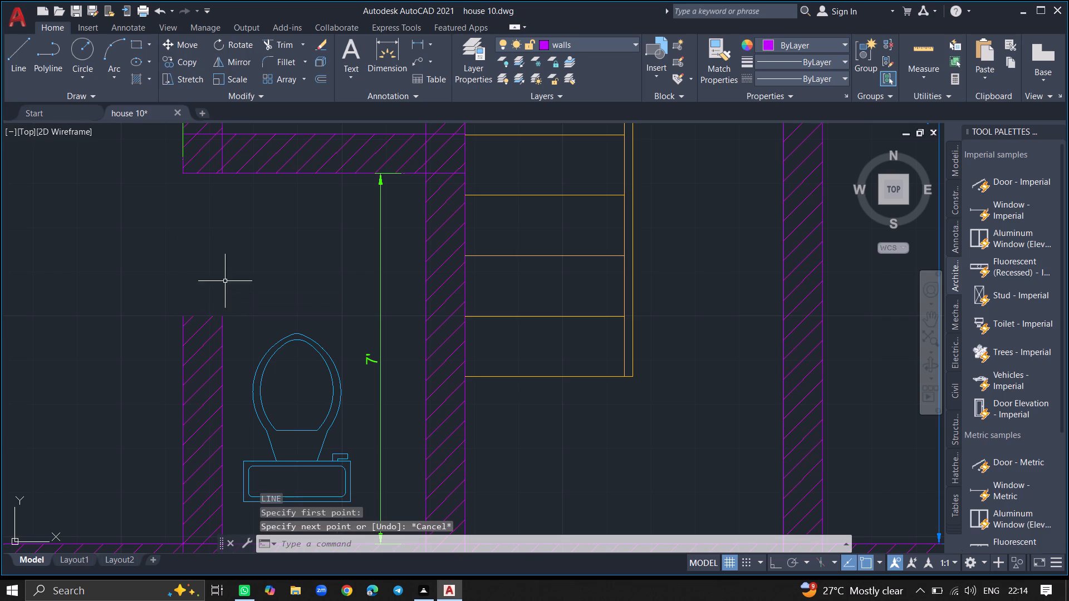
Draw the outline extending the southern toilet's west wall stub about 10" north, 9" wide, joining both existing wall faces.
key(l)
key(Return)
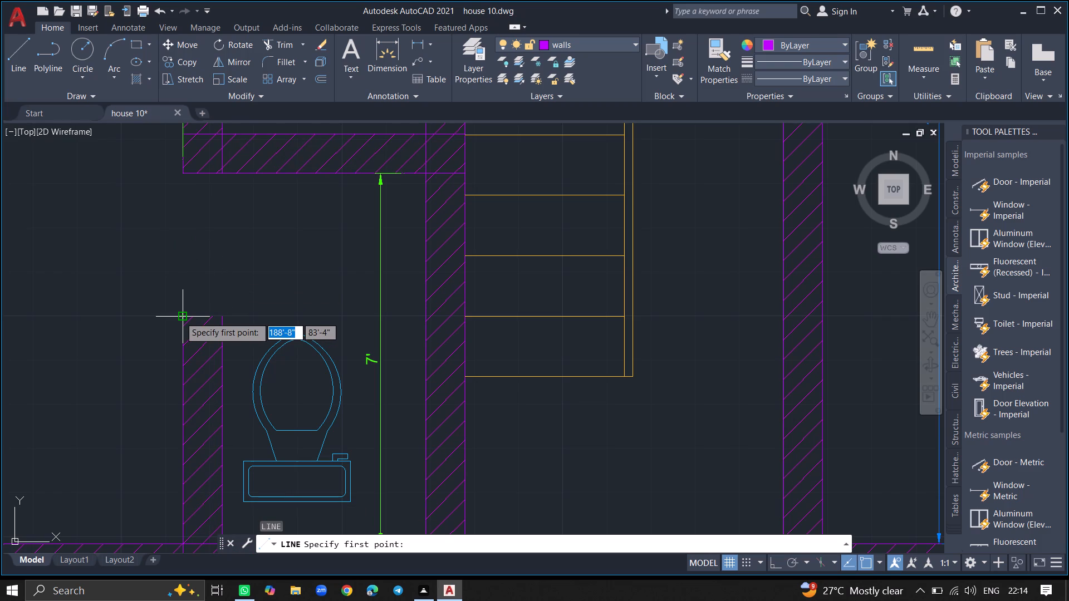
click(180, 317)
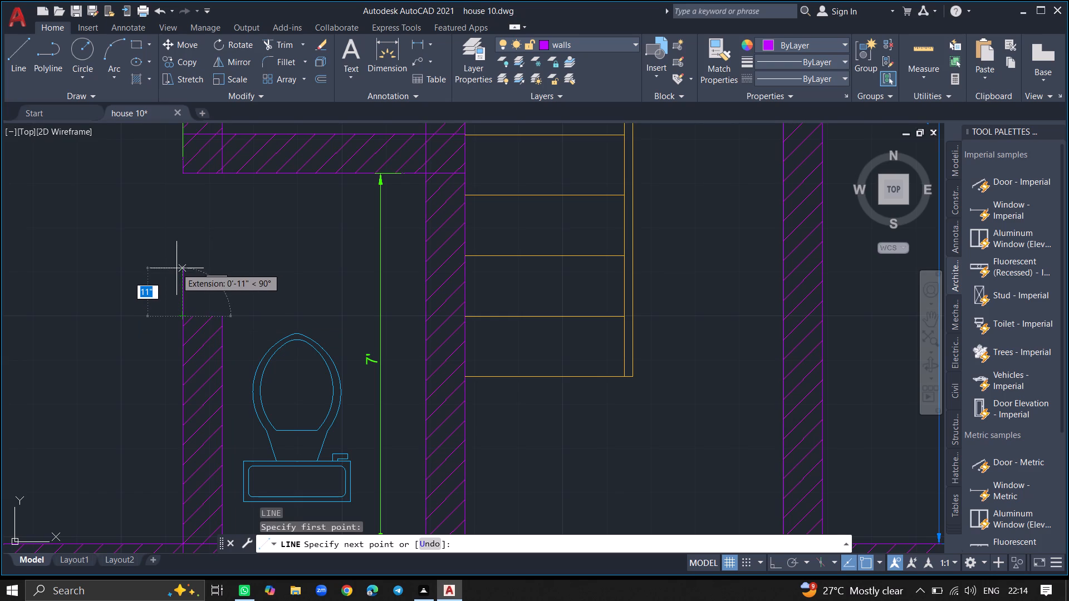
click(176, 271)
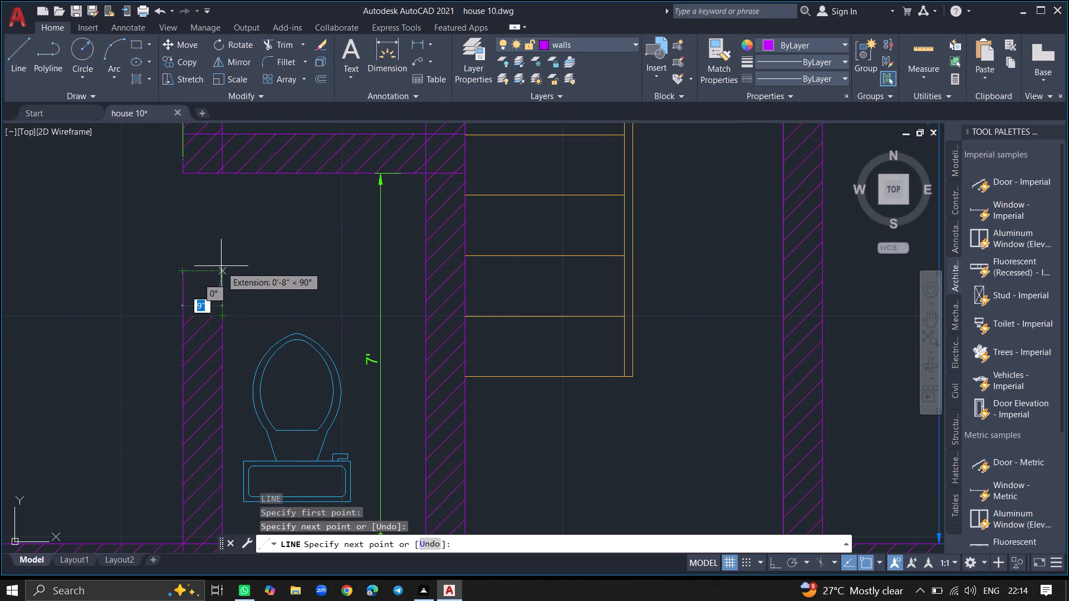
click(220, 272)
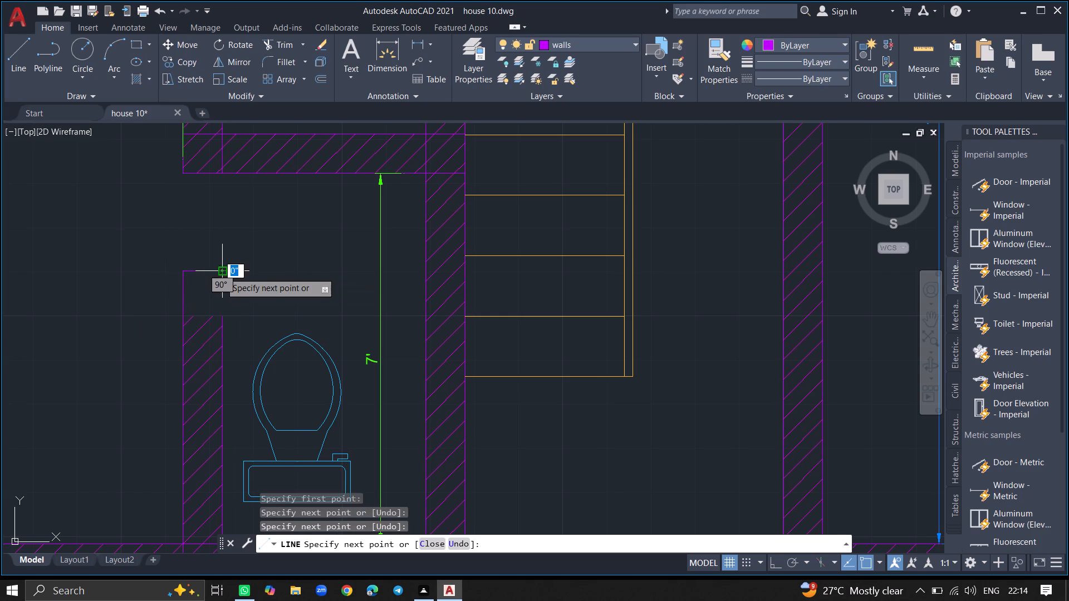
click(223, 316)
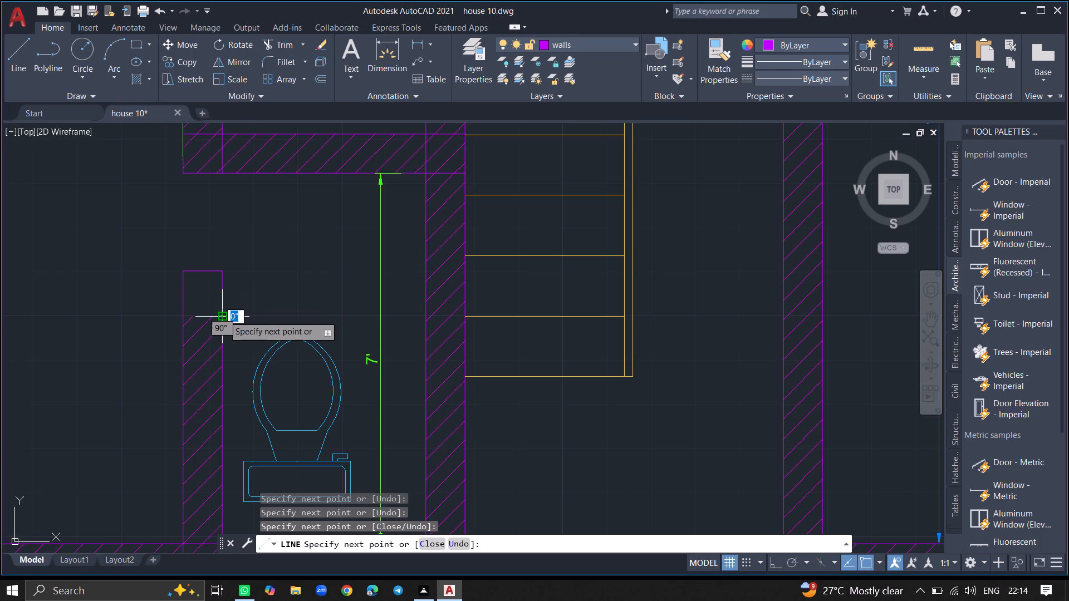
key(Return)
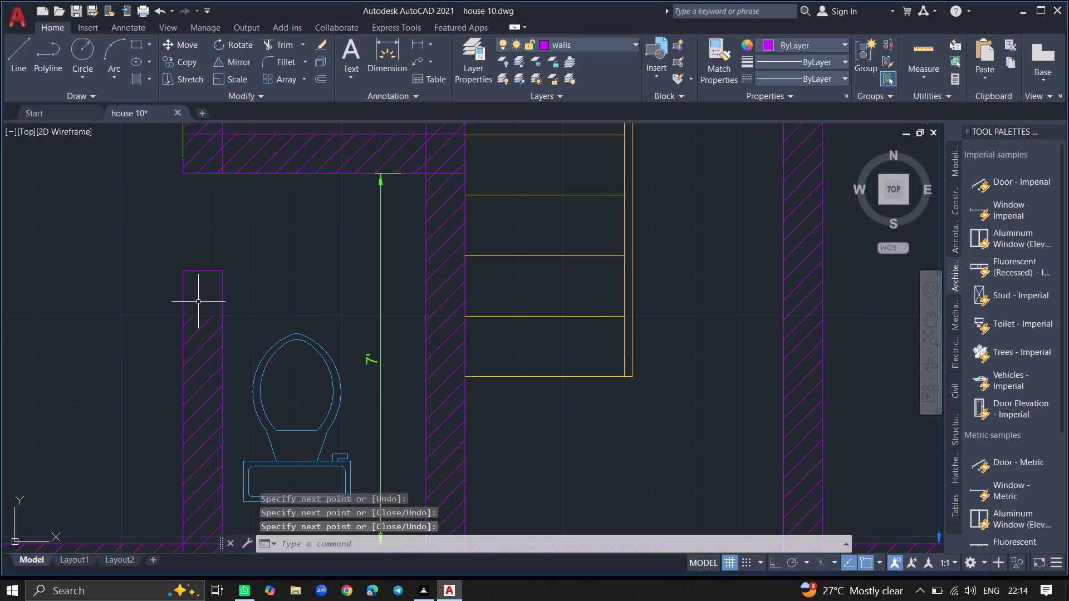
Hatch the southern toilet's extended west wall stub with the ANSI31 pattern.
click(134, 82)
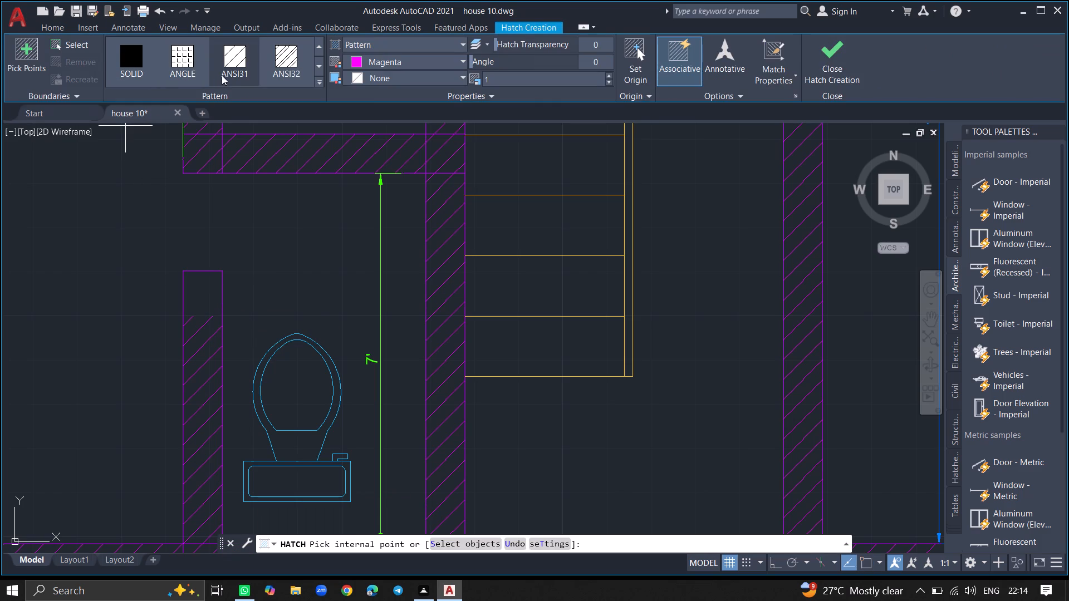
click(227, 68)
click(193, 285)
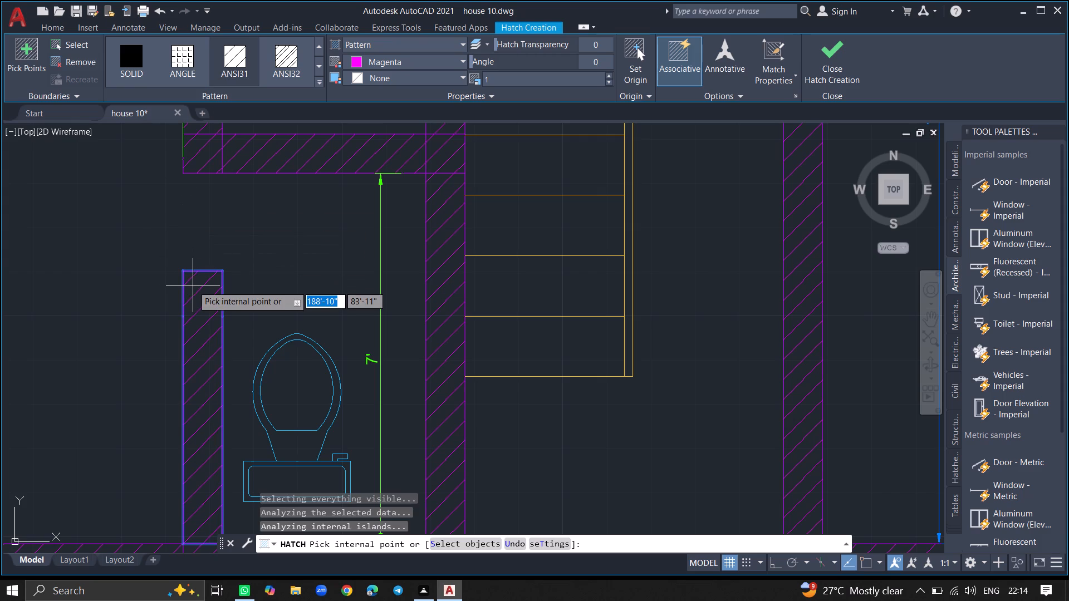
key(Return)
Insert a Door - Imperial block on the doors layer, just outside the bedroom's south wall.
ctrl+scroll(300, 235, down, 2)
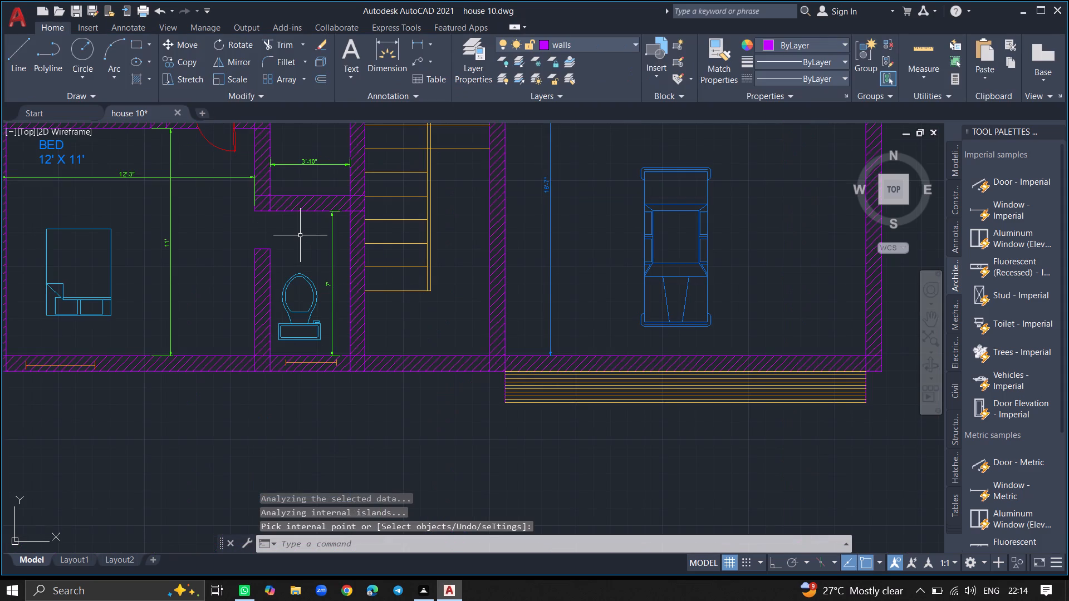
ctrl+scroll(268, 223, up, 3)
ctrl+scroll(268, 223, down, 3)
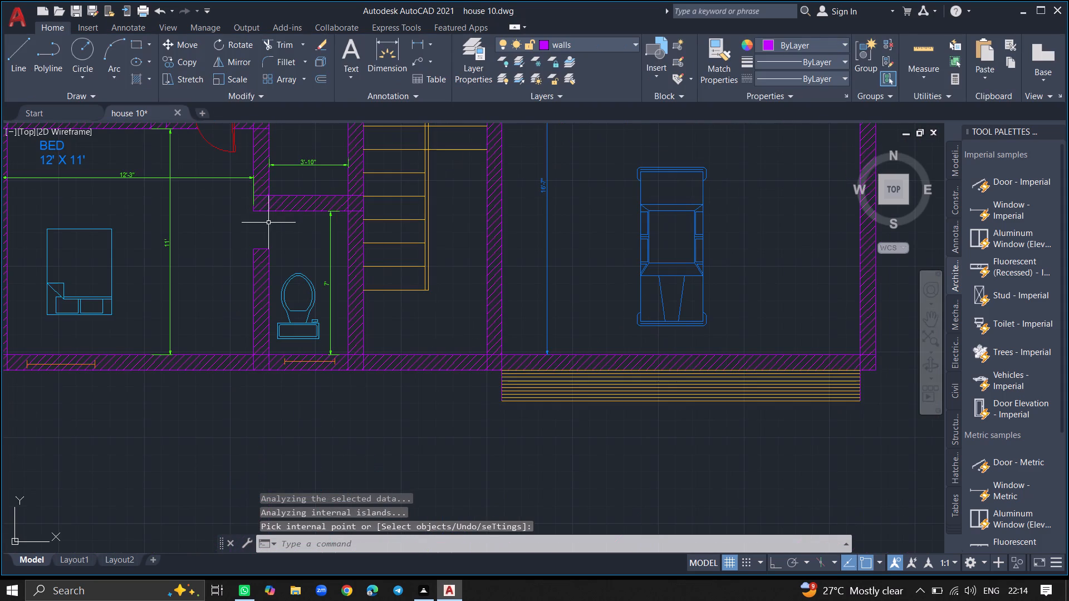
double_click(487, 53)
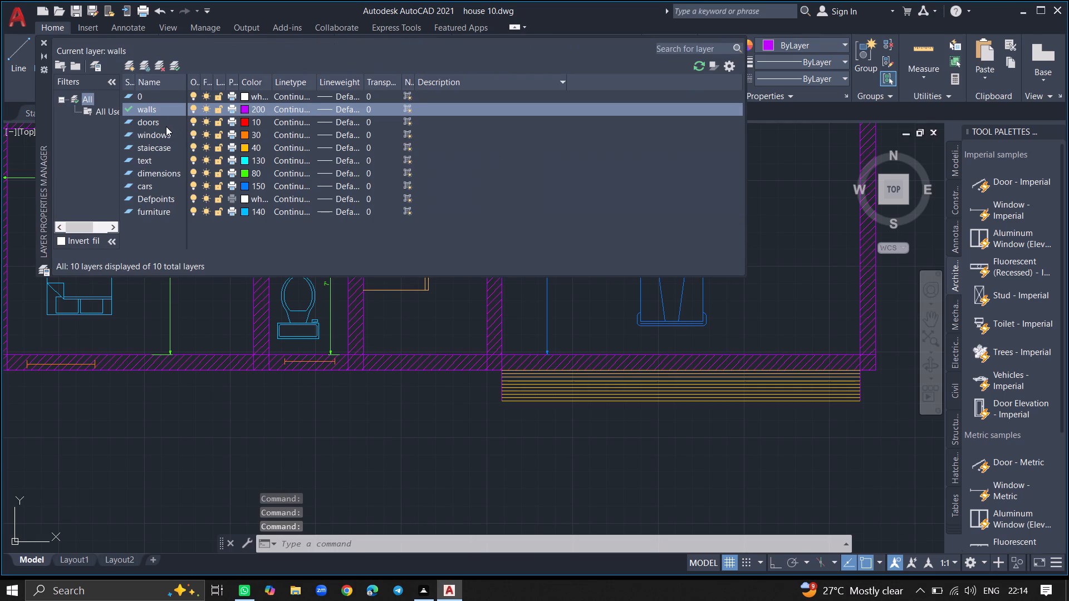
double_click(166, 125)
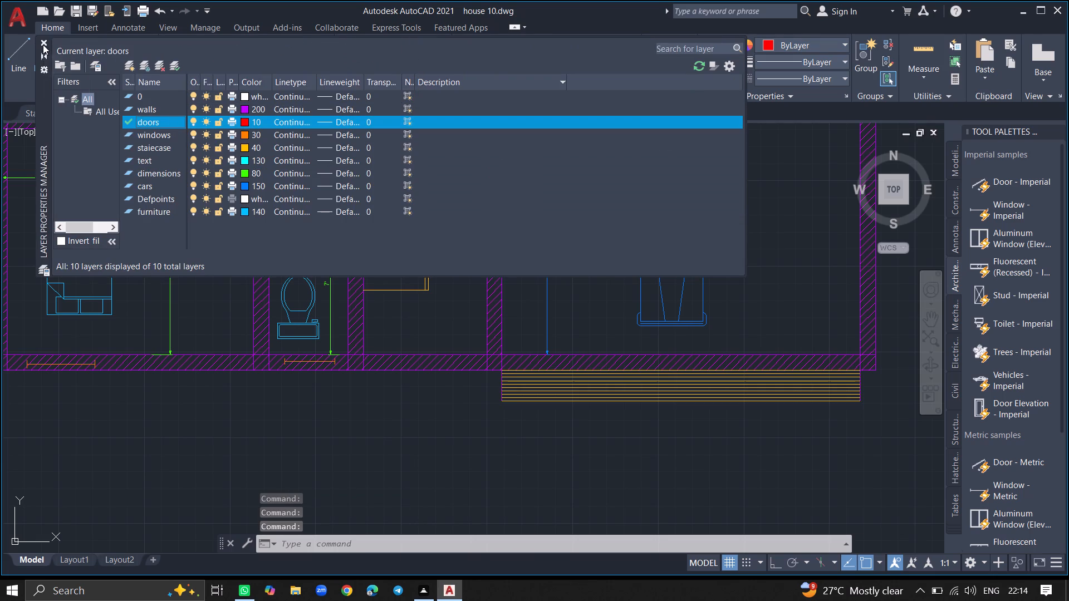
click(43, 41)
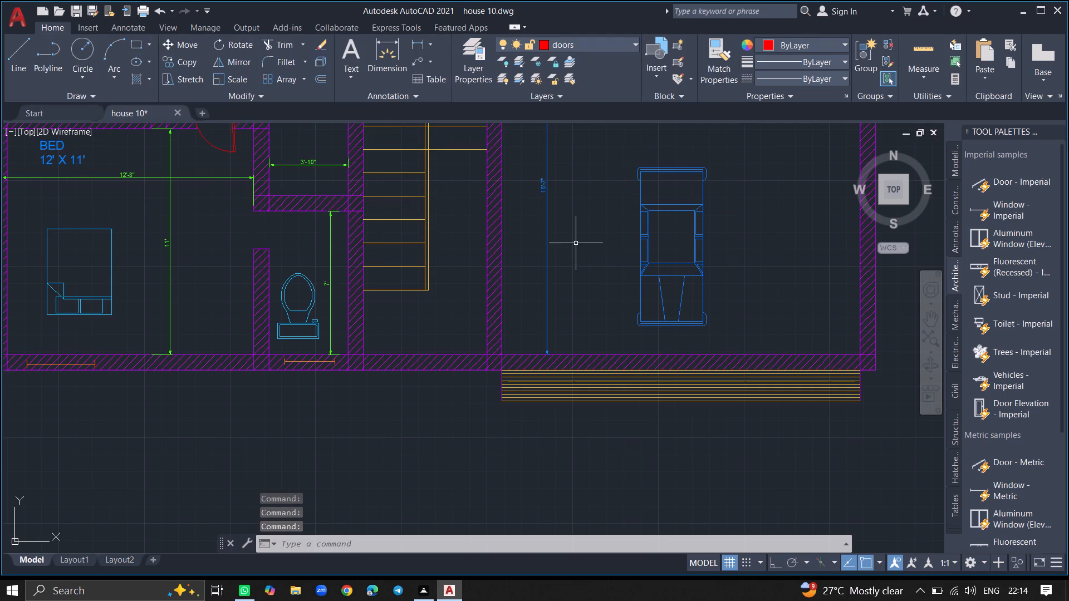
click(1018, 183)
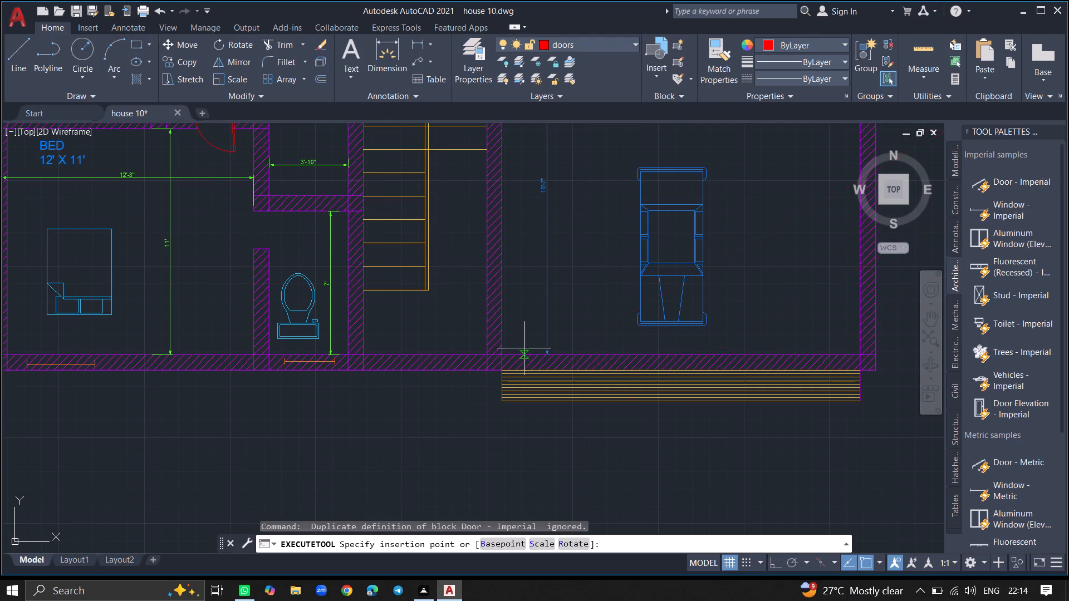
click(189, 380)
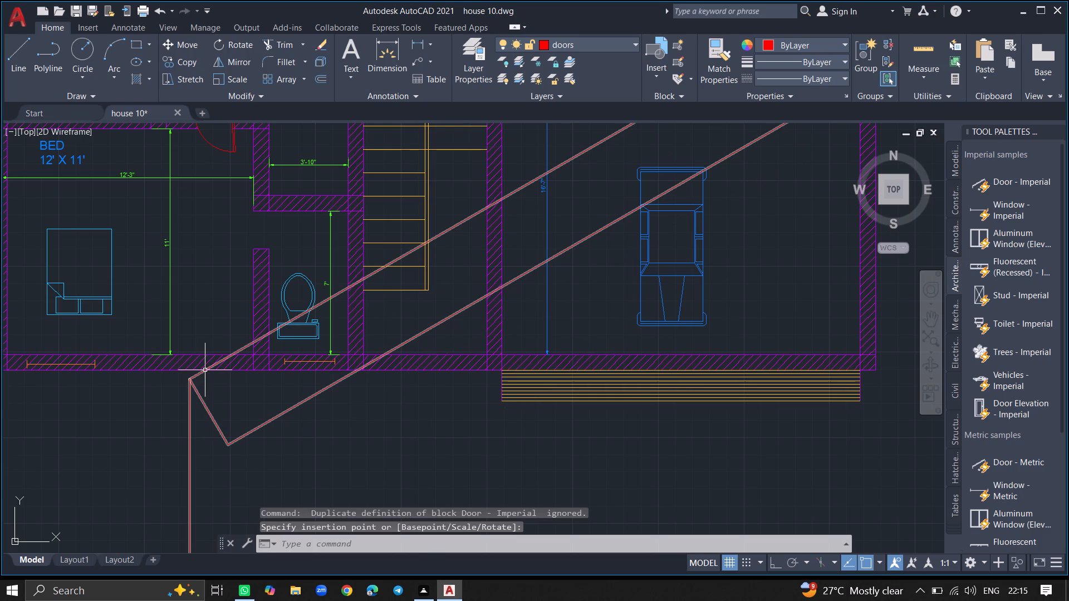
Set the newly inserted door's opening angle to Open 90º.
click(205, 371)
ctrl+scroll(185, 324, down, 5)
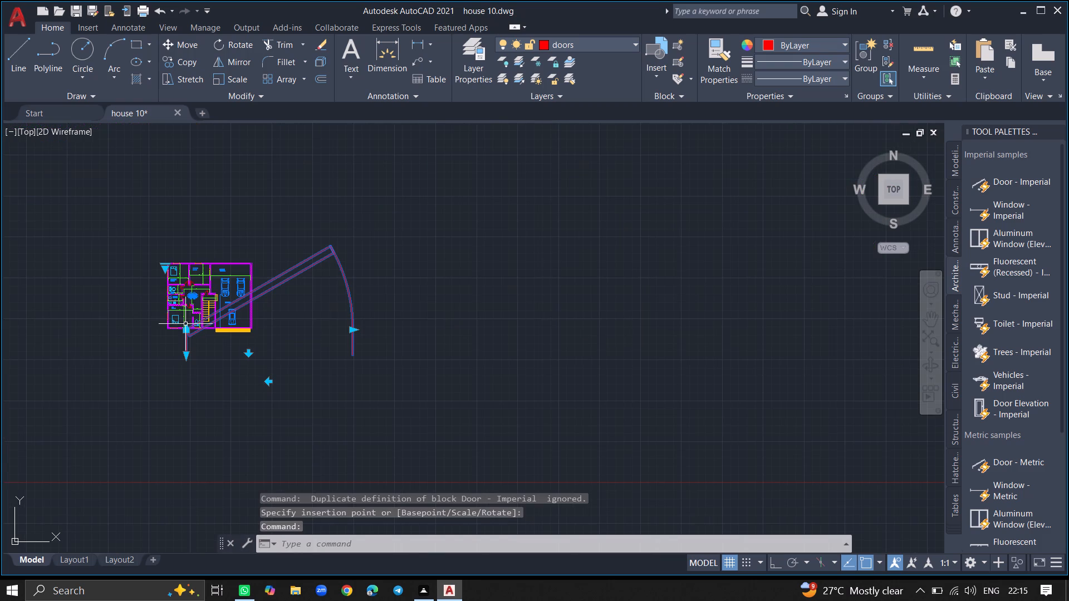
click(164, 270)
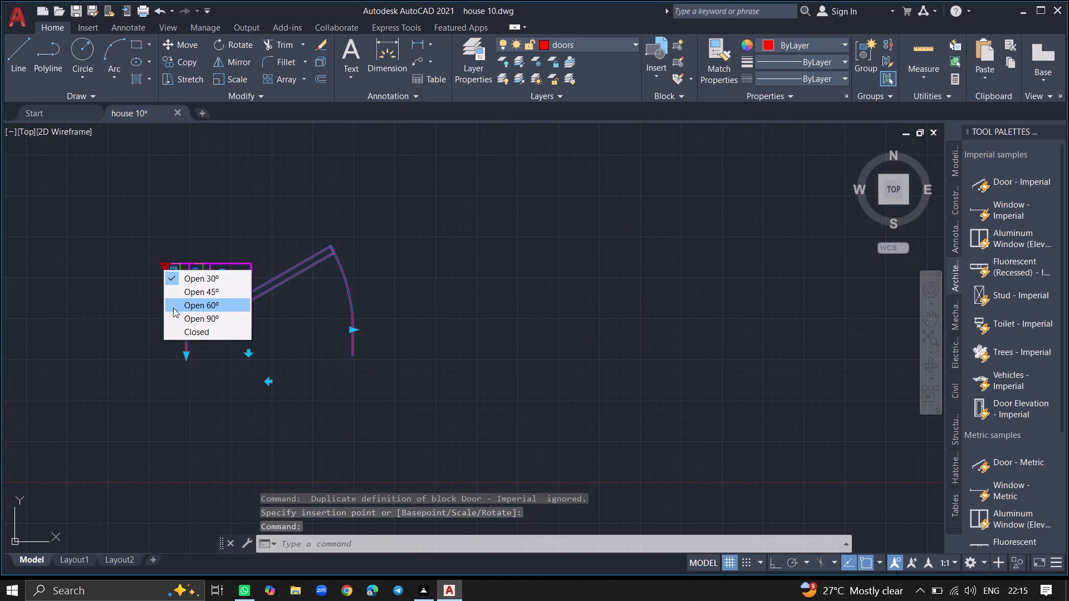
click(175, 318)
key(Escape)
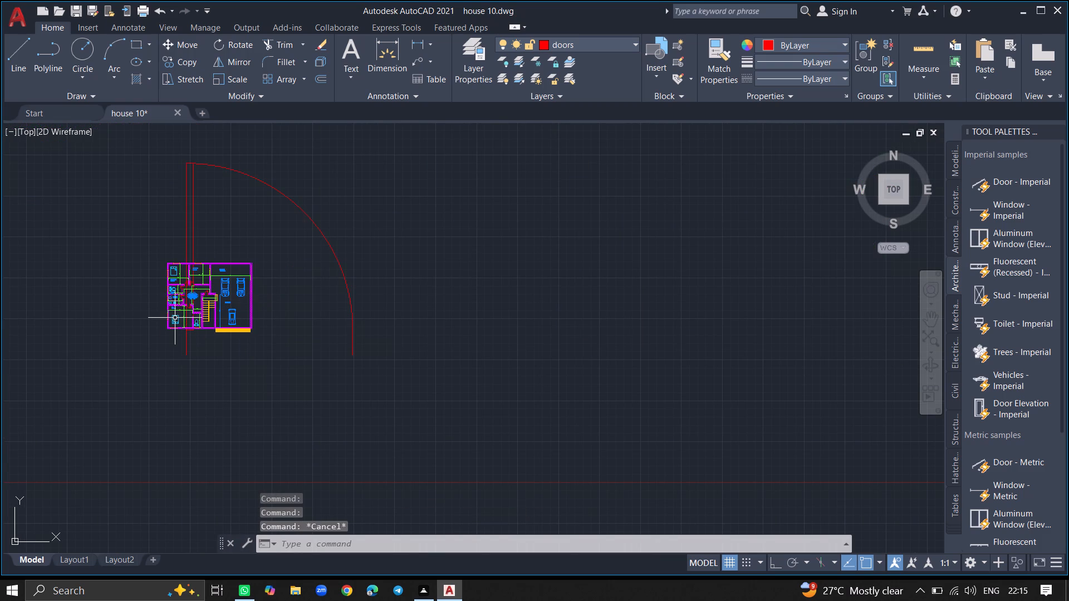
Scale the oversized new door down to a small fraction of its size about a point on its leaf north of the house.
click(187, 251)
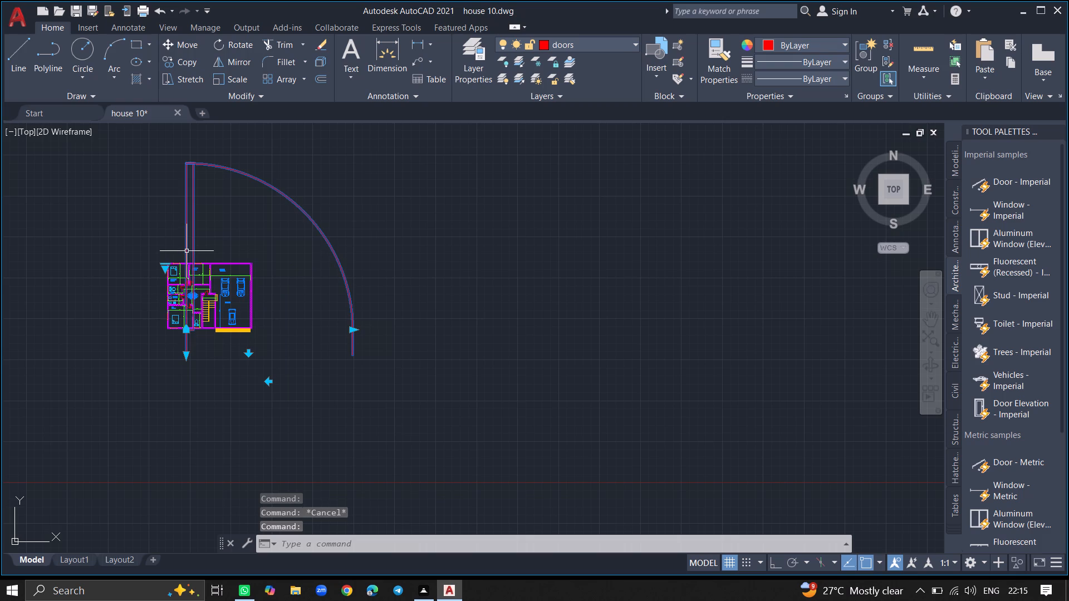
text(SC)
key(Return)
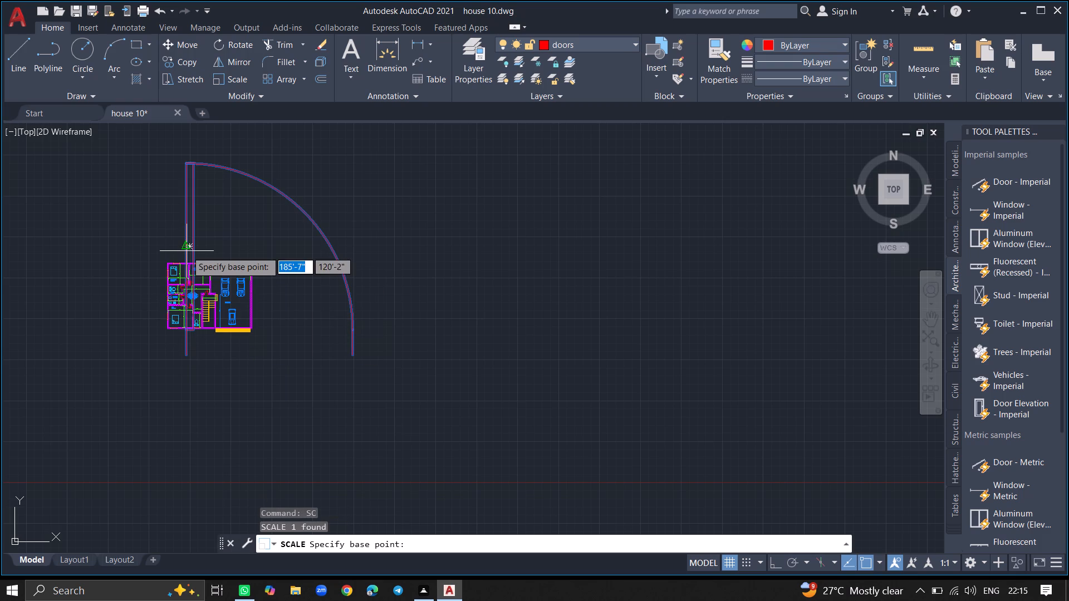
click(187, 251)
click(187, 235)
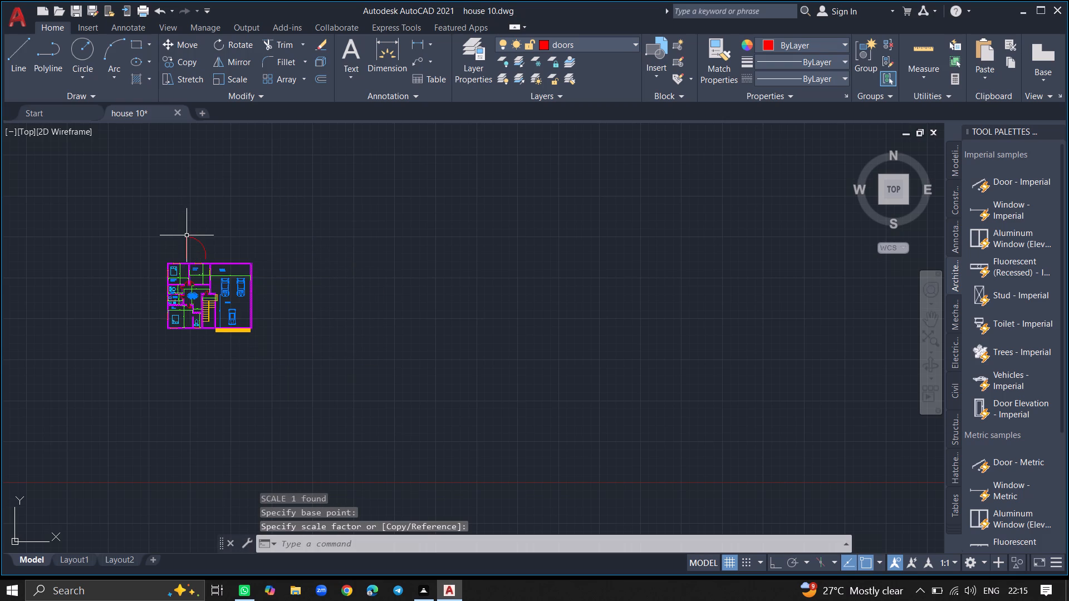
Move the scaled door from north of the house to the bedroom's south wall, east of the window.
click(187, 237)
text(MOVE)
key(Return)
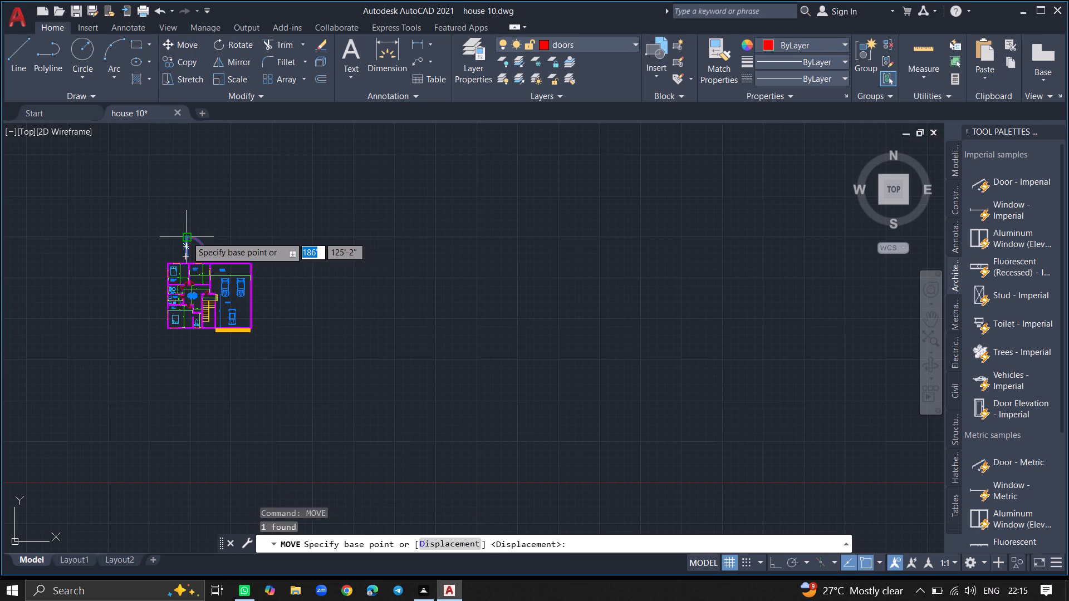
click(187, 237)
ctrl+scroll(179, 318, up, 2)
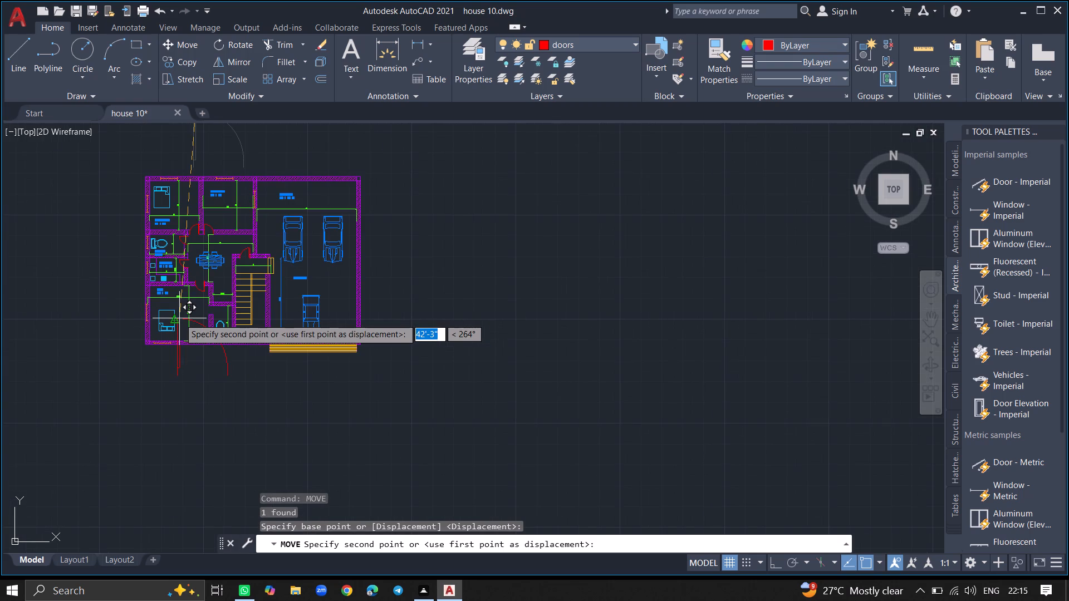
click(184, 344)
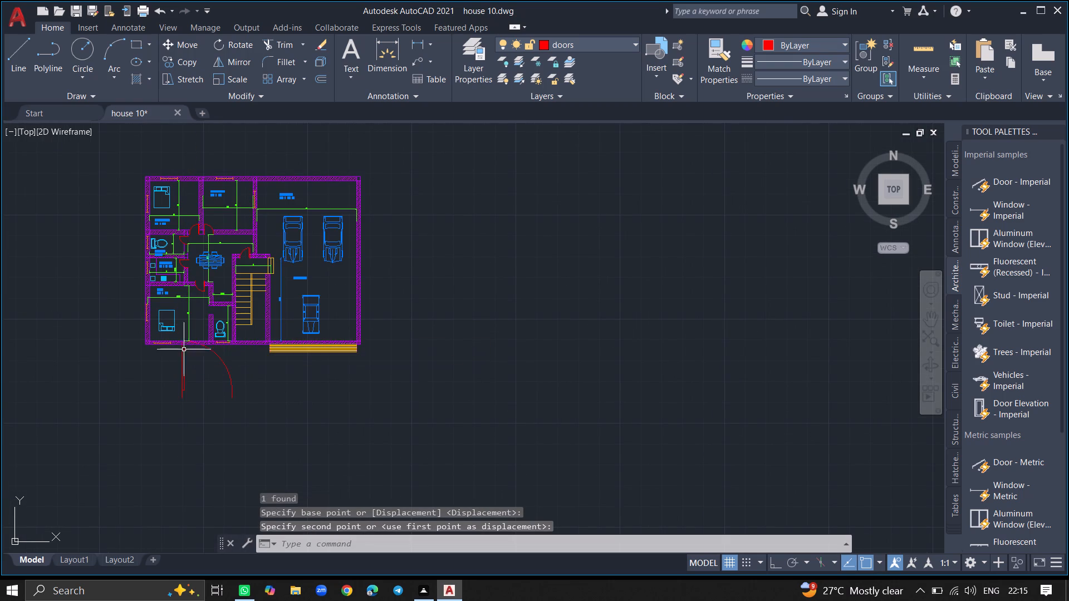
Rotate the door 270° about a point on its leaf so the leaf lies horizontally south of the bedroom.
ctrl+scroll(182, 357, up, 2)
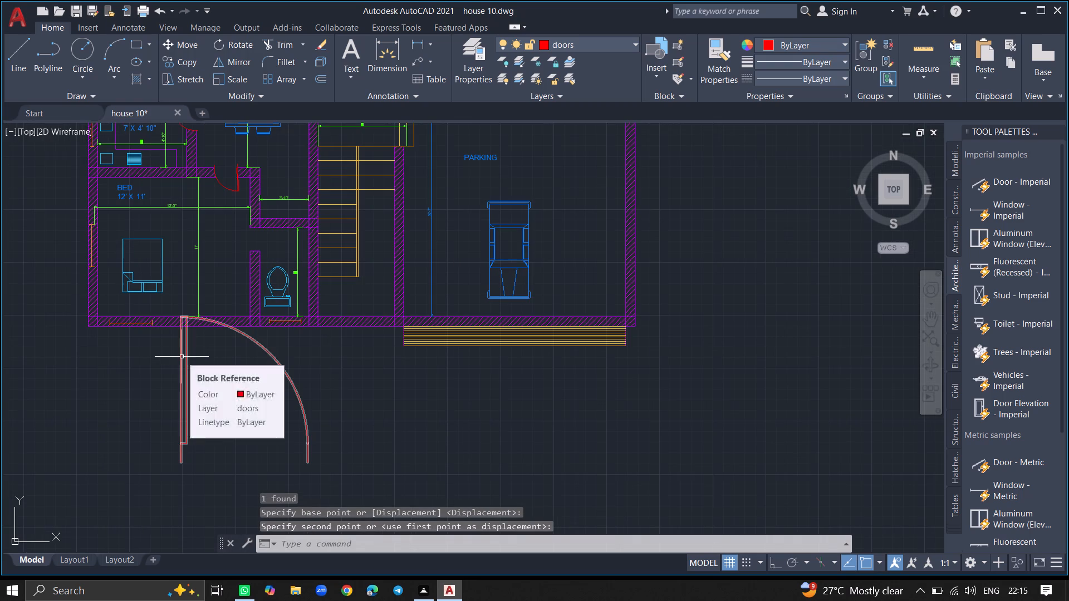
click(182, 357)
text(ROTATE)
key(Return)
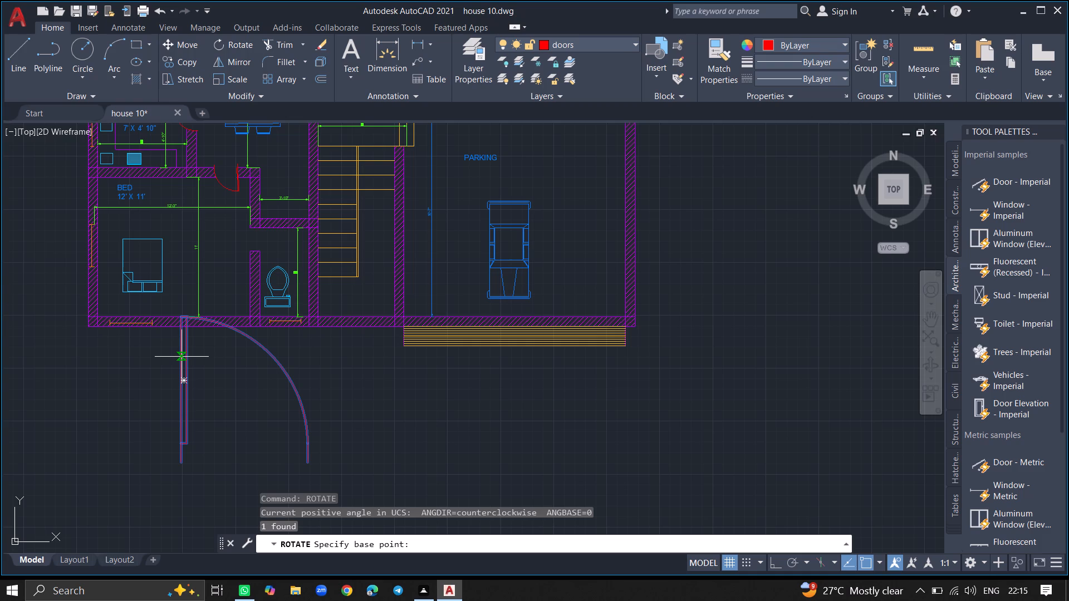
click(182, 357)
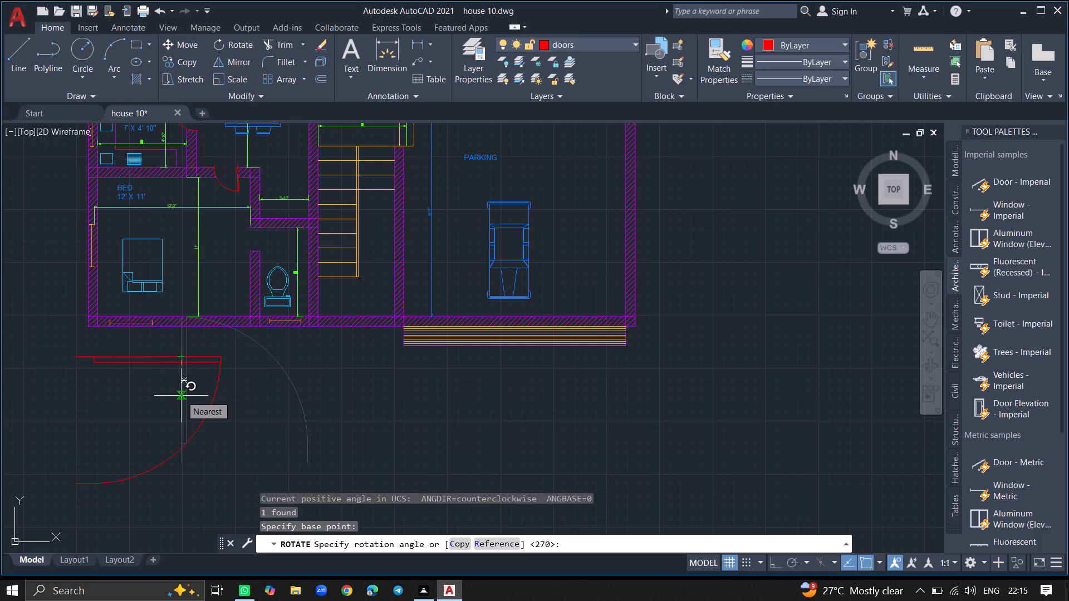
click(181, 396)
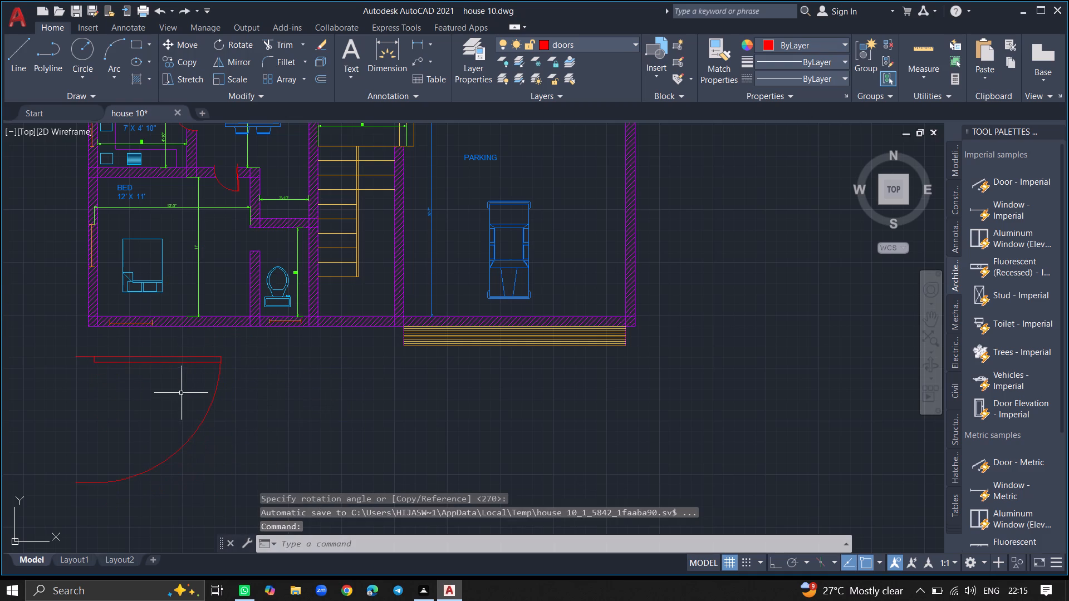
Scale the rotated door down to under a third of its size about a point on its leaf.
click(181, 360)
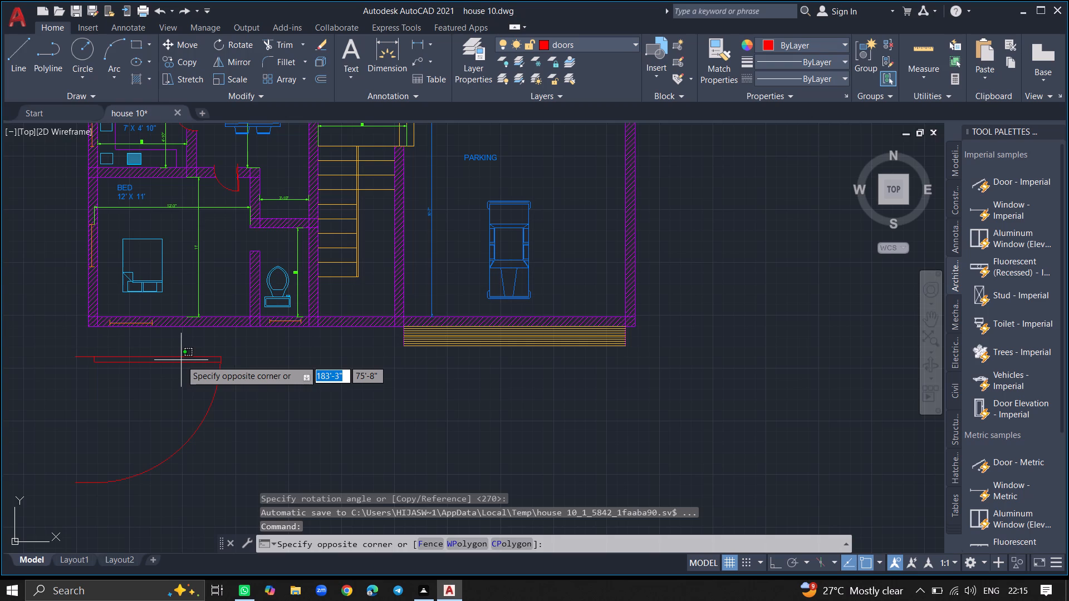
text(SC)
key(Return)
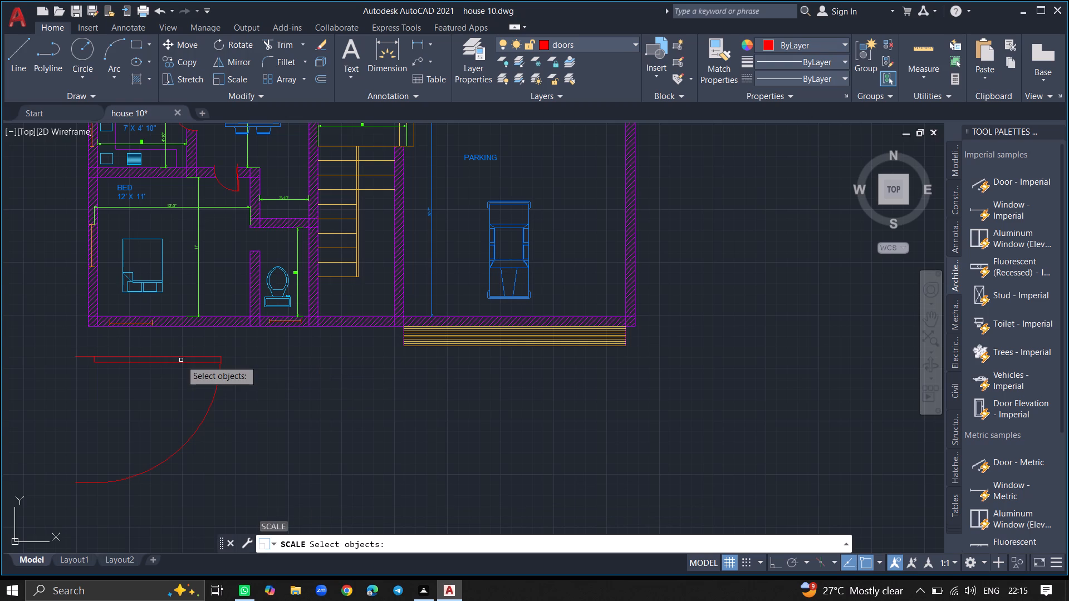
click(181, 362)
key(Return)
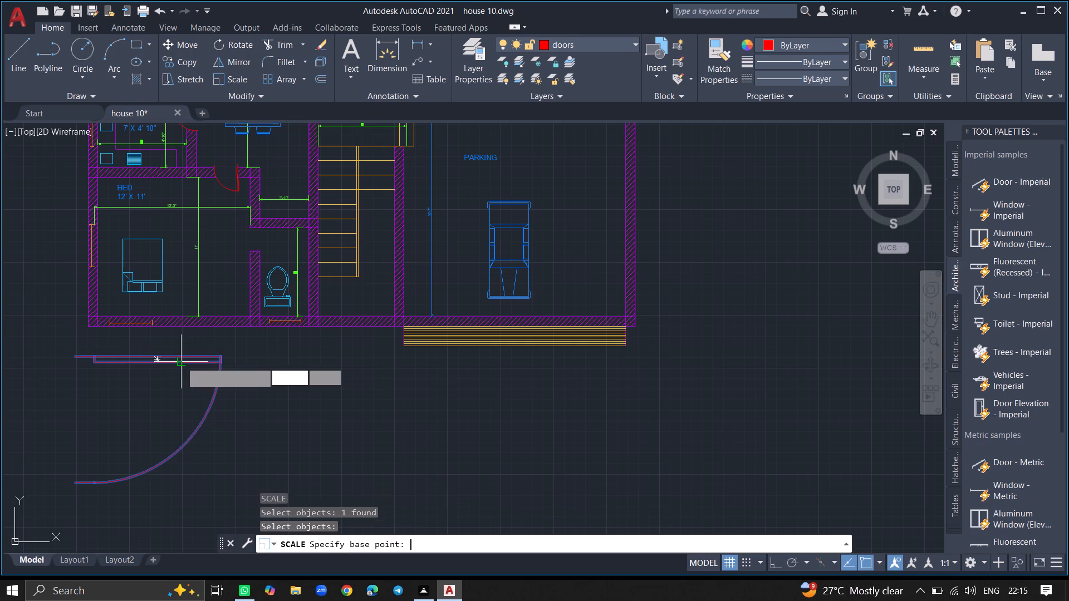
click(181, 362)
click(181, 362)
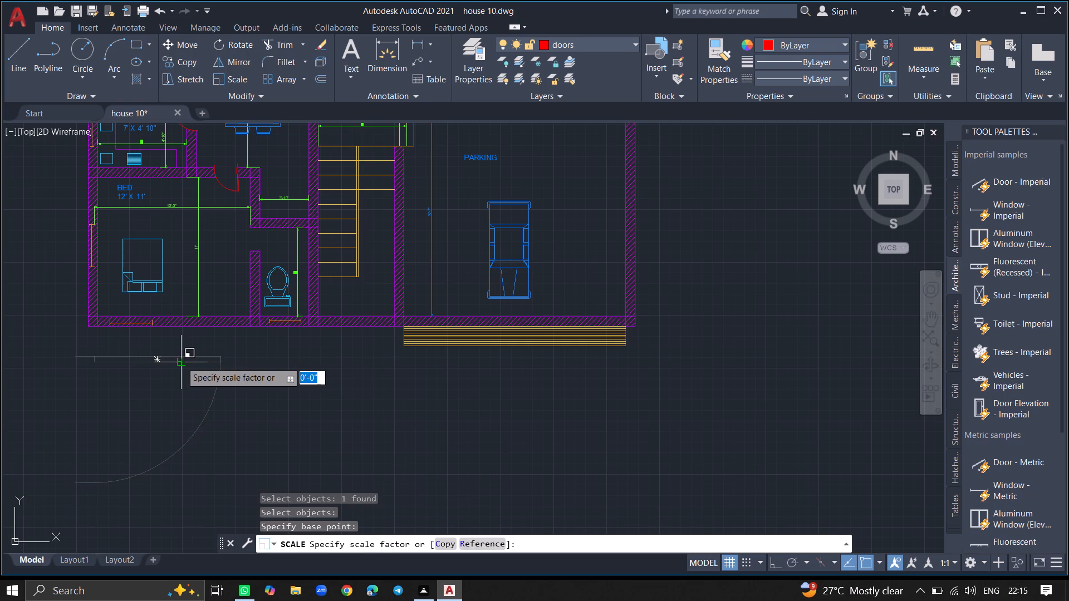
click(194, 346)
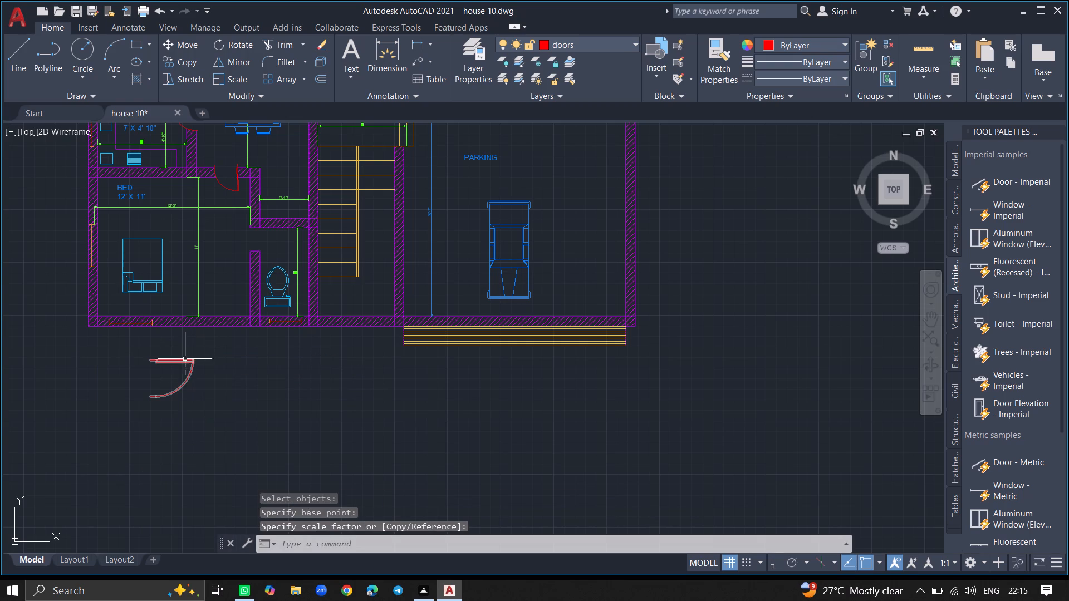
Move the door into the southern toilet's west wall opening, with its leaf along the toilet's north wall.
click(184, 361)
text(MOVE)
key(Return)
click(184, 361)
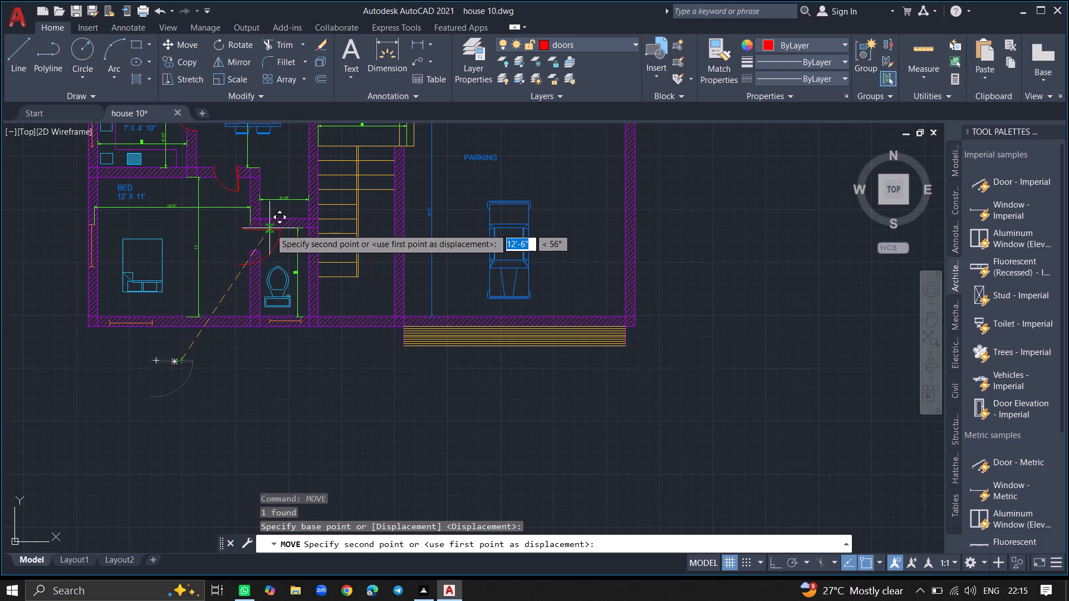
ctrl+scroll(270, 228, up, 2)
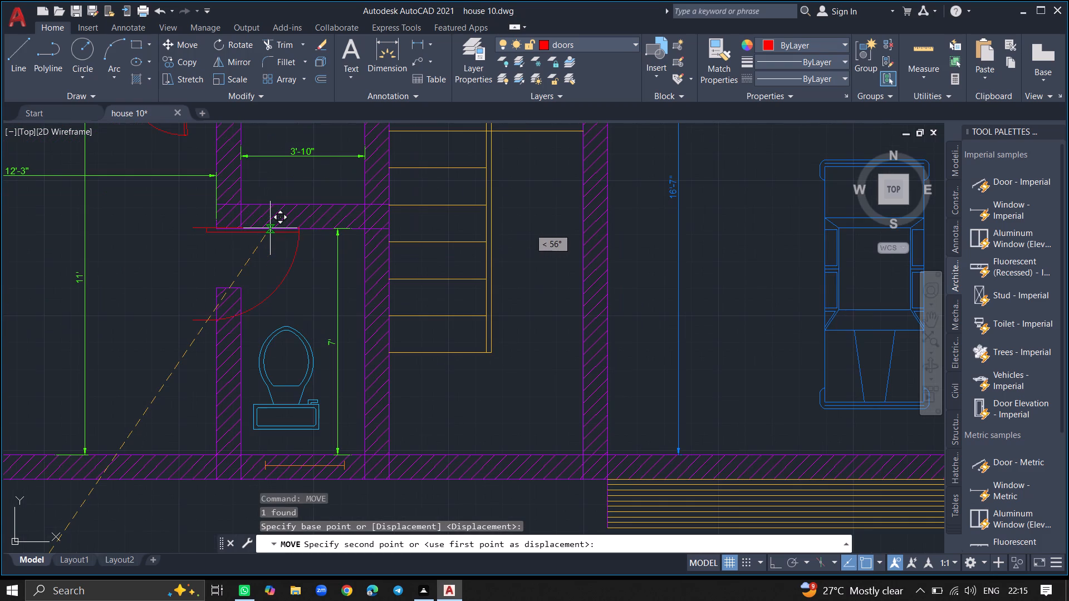
click(270, 228)
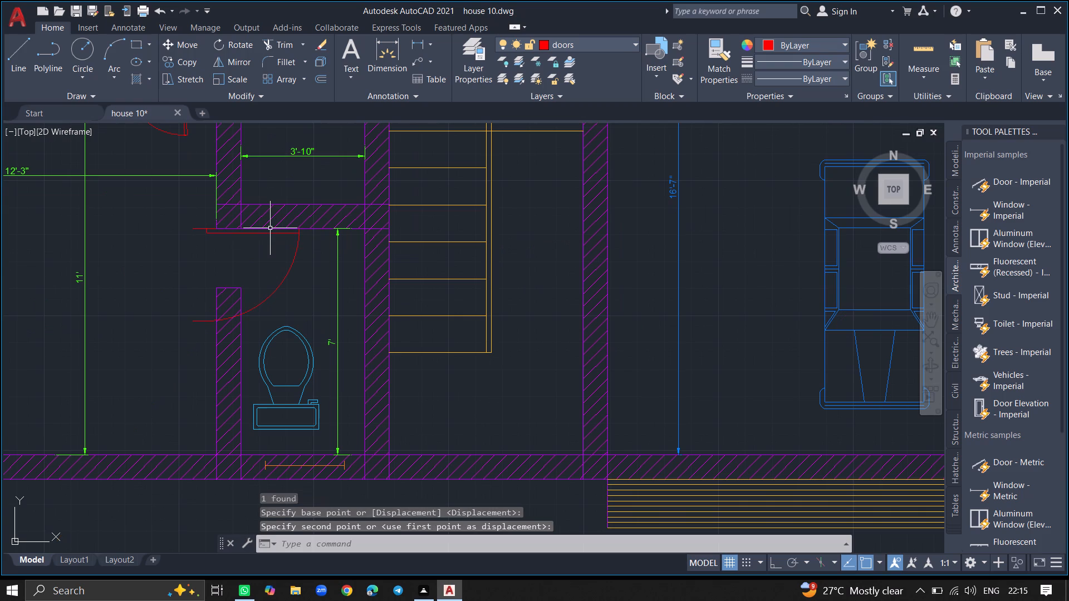
Scale the toilet door down to roughly 60% of its size about its leaf, matching the wall opening.
click(270, 228)
text(SC)
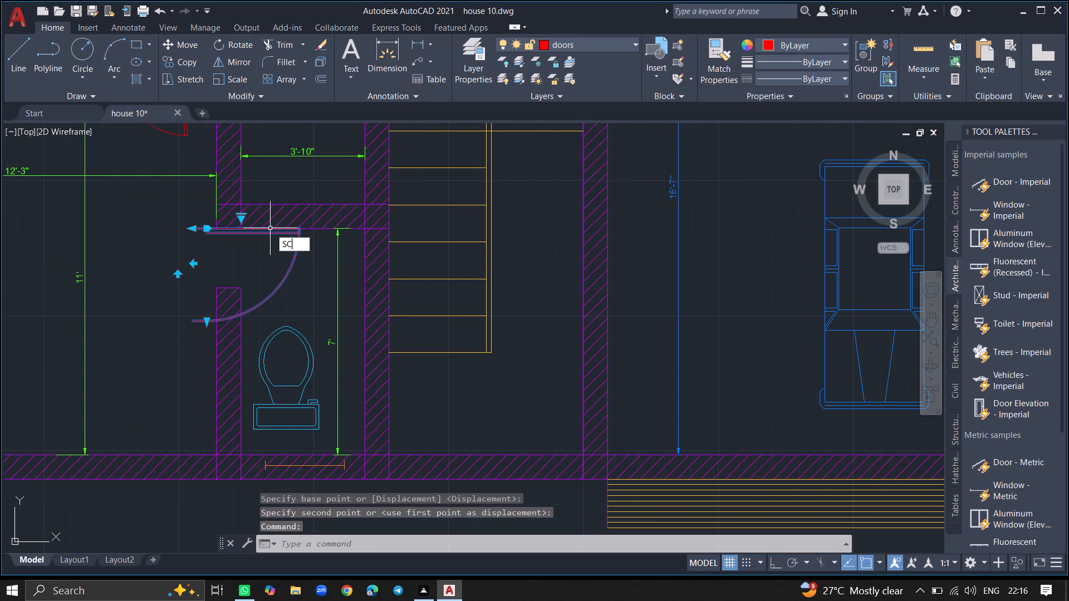
key(Return)
click(270, 228)
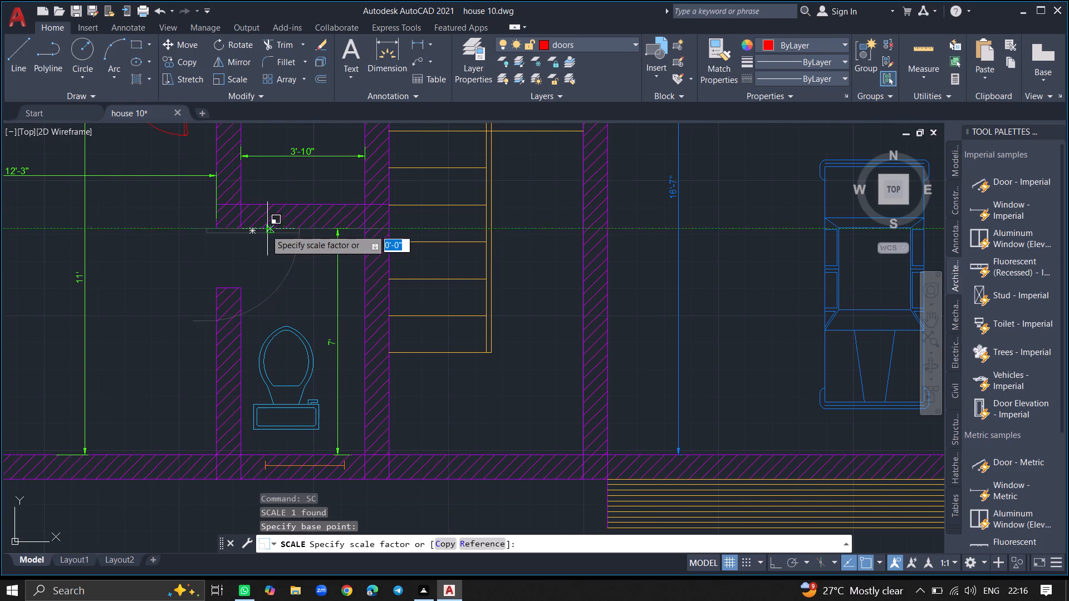
click(238, 238)
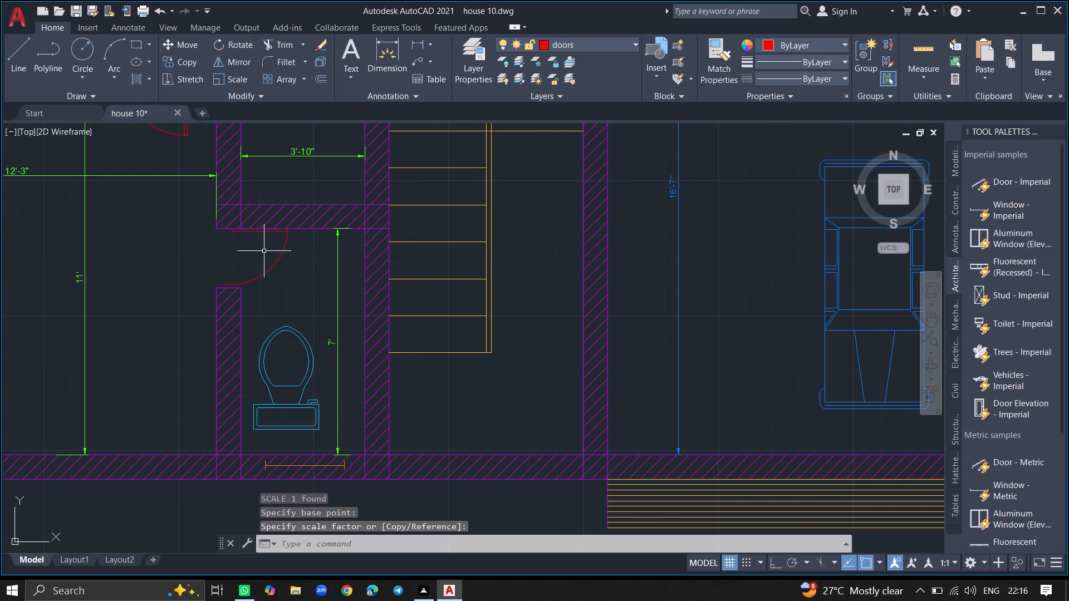
Move the toilet door about 5" west so it sits inside the opening, just below the toilet's north wall.
click(276, 264)
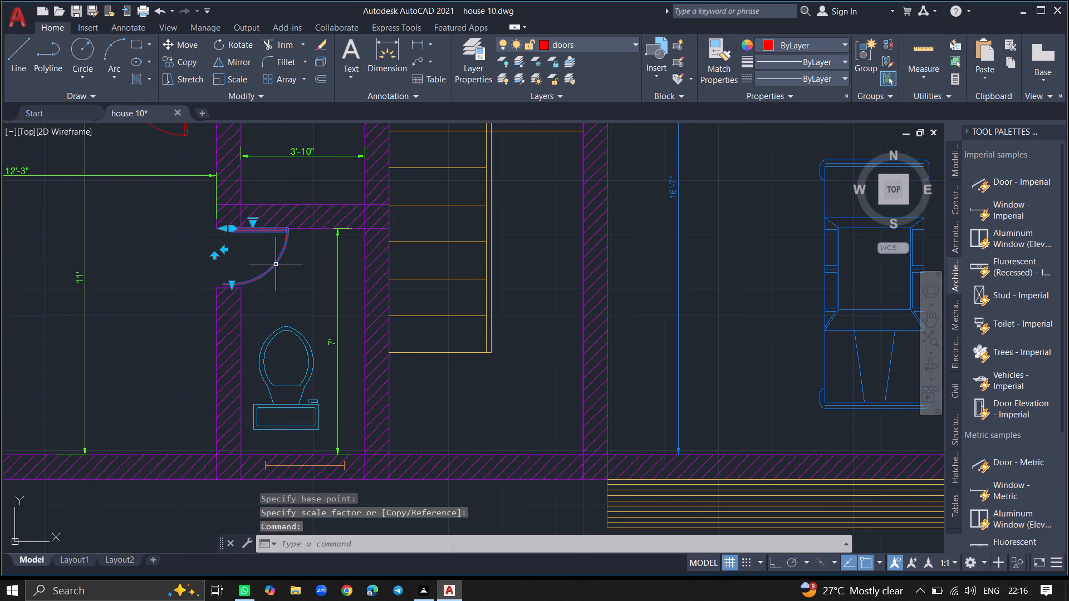
text(MOVE)
key(Return)
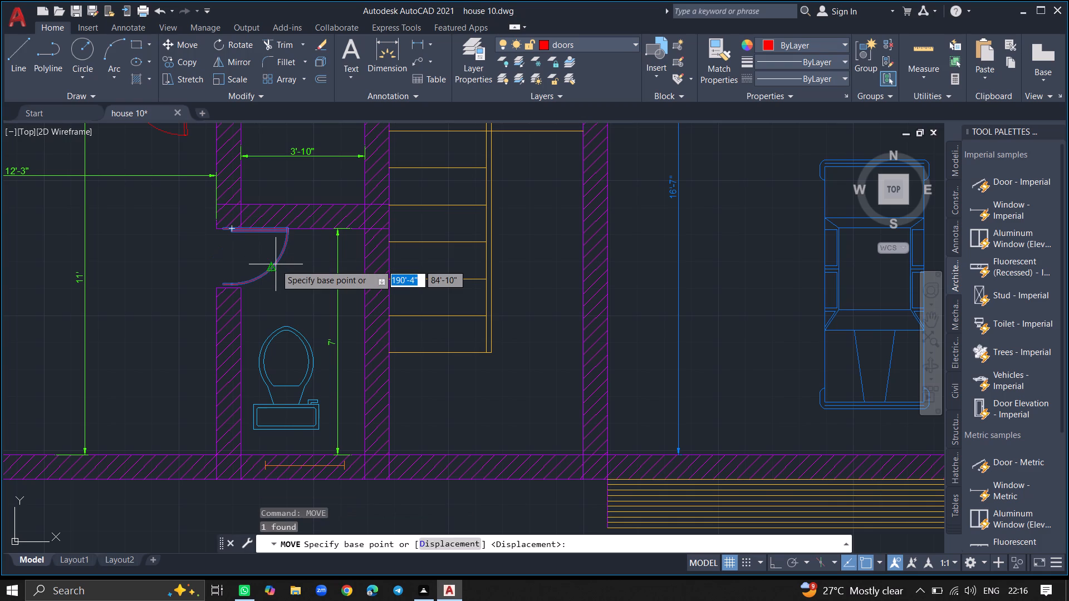
click(276, 264)
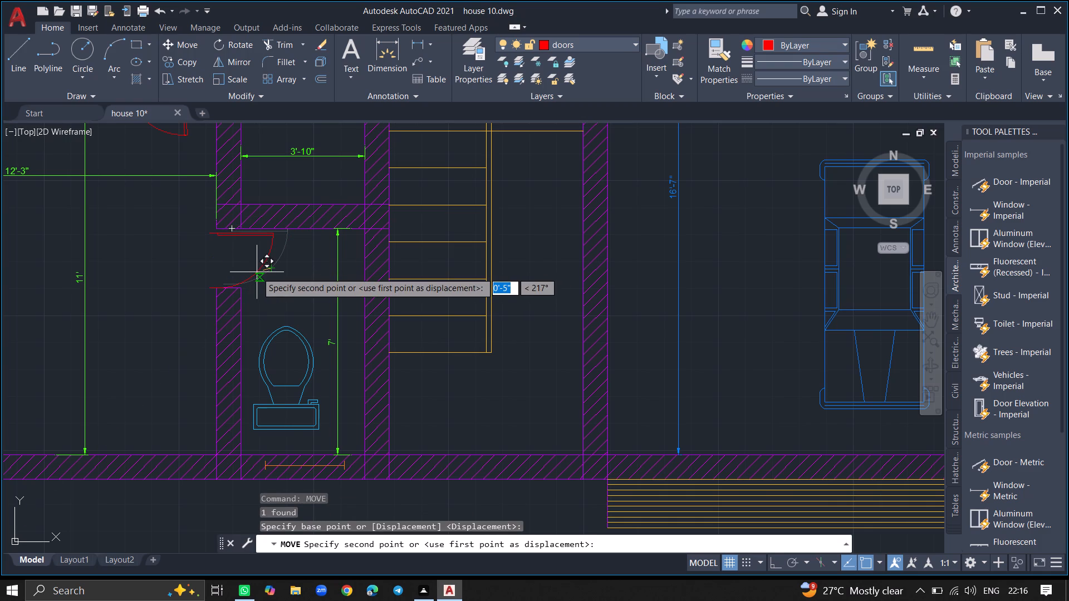
ctrl+scroll(257, 270, up, 1)
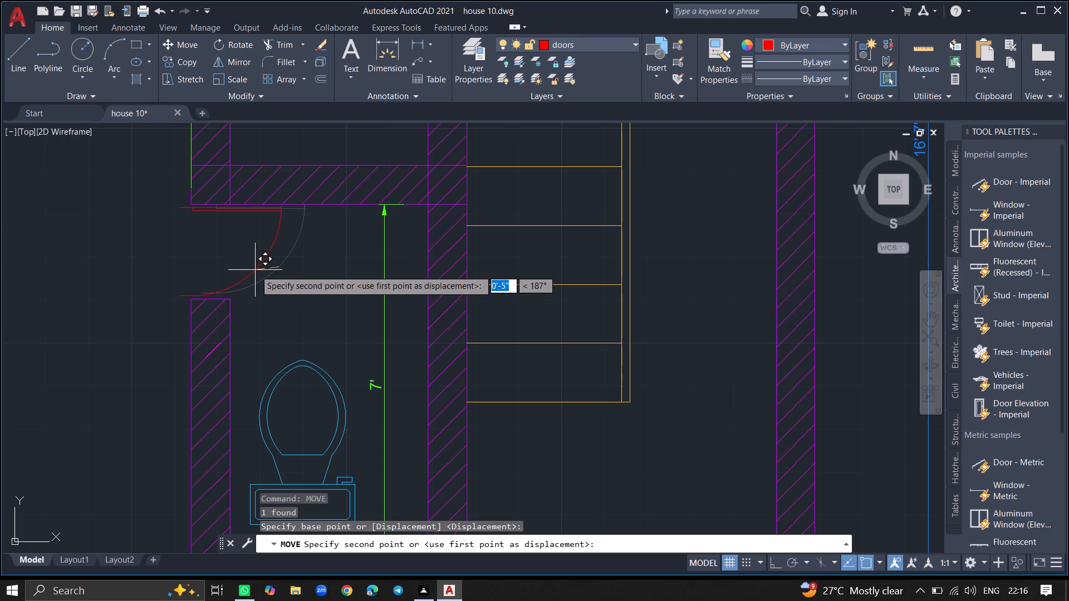
click(255, 270)
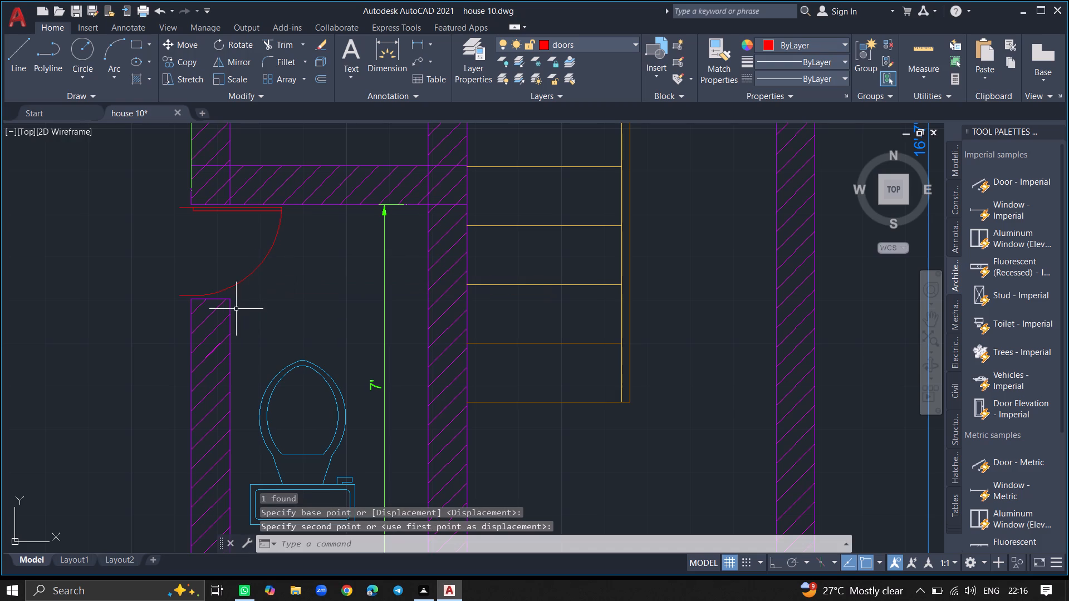
Erase the north end line of the southern toilet's west wall stub.
ctrl+scroll(212, 311, up, 3)
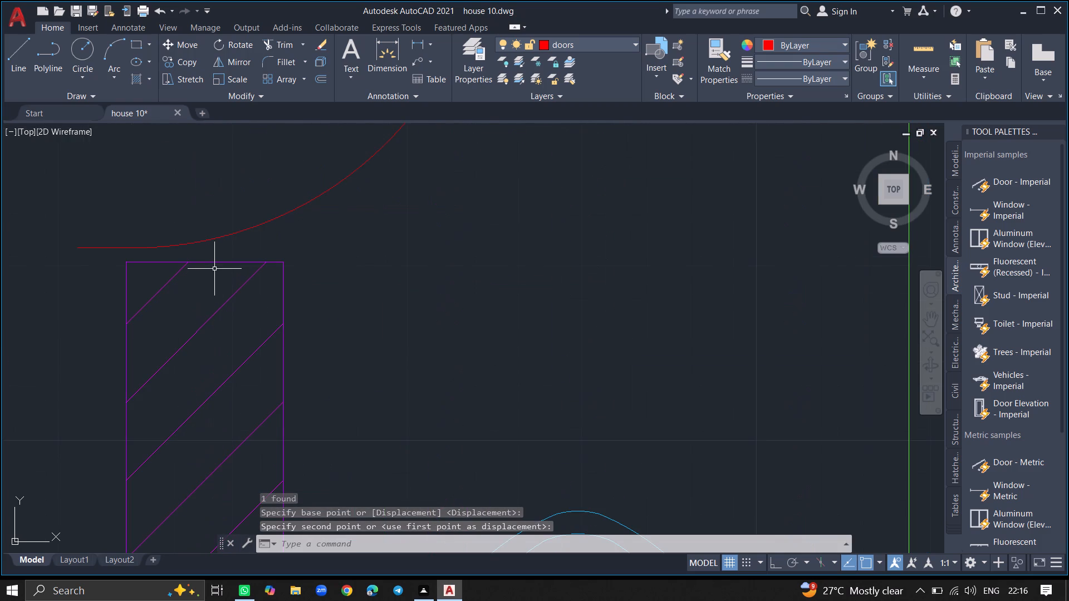
click(214, 262)
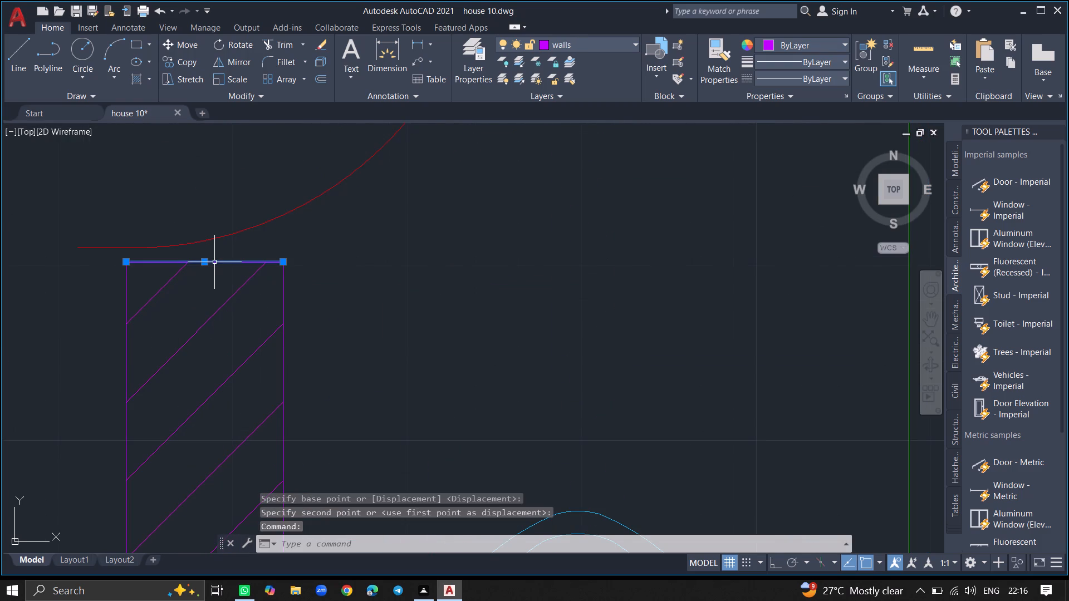
key(Delete)
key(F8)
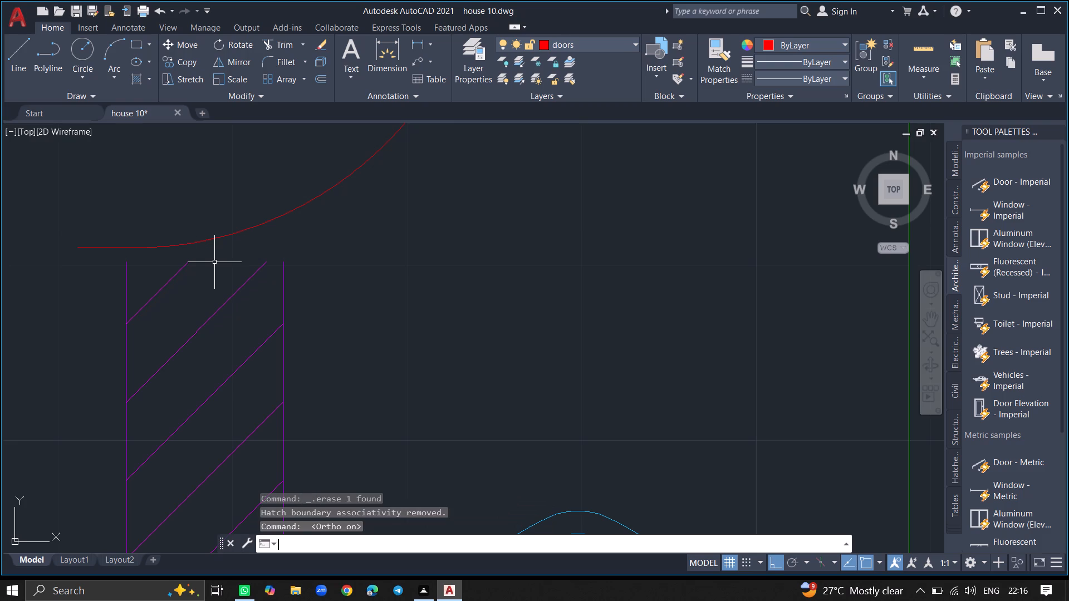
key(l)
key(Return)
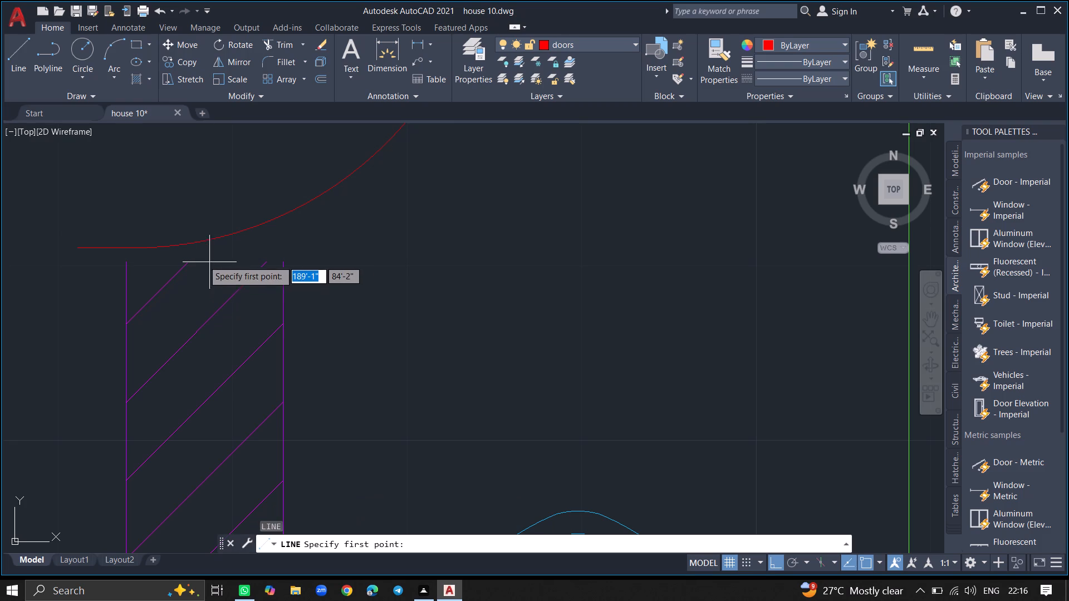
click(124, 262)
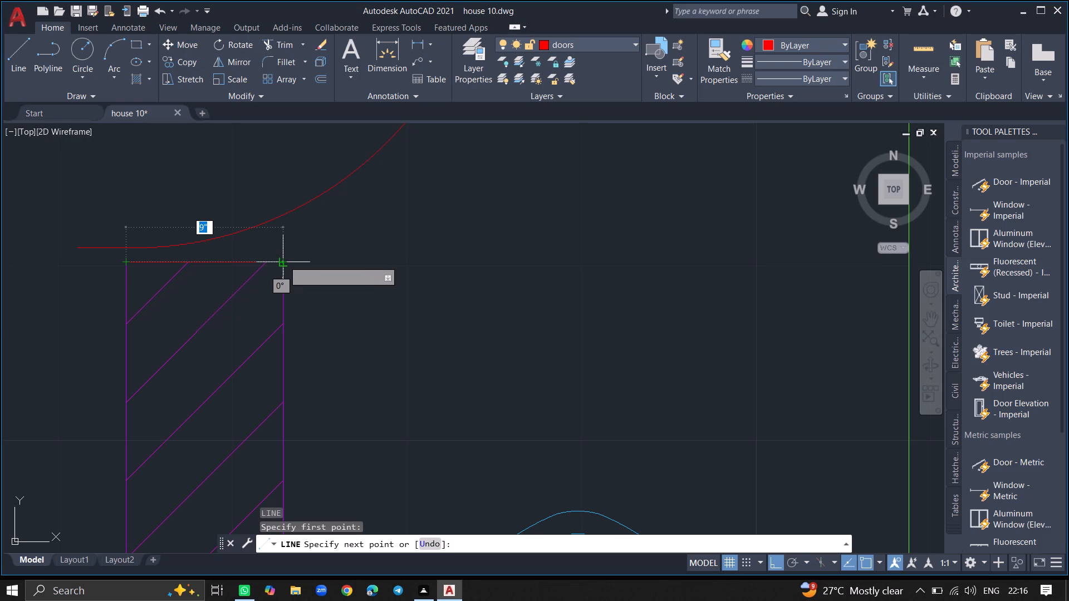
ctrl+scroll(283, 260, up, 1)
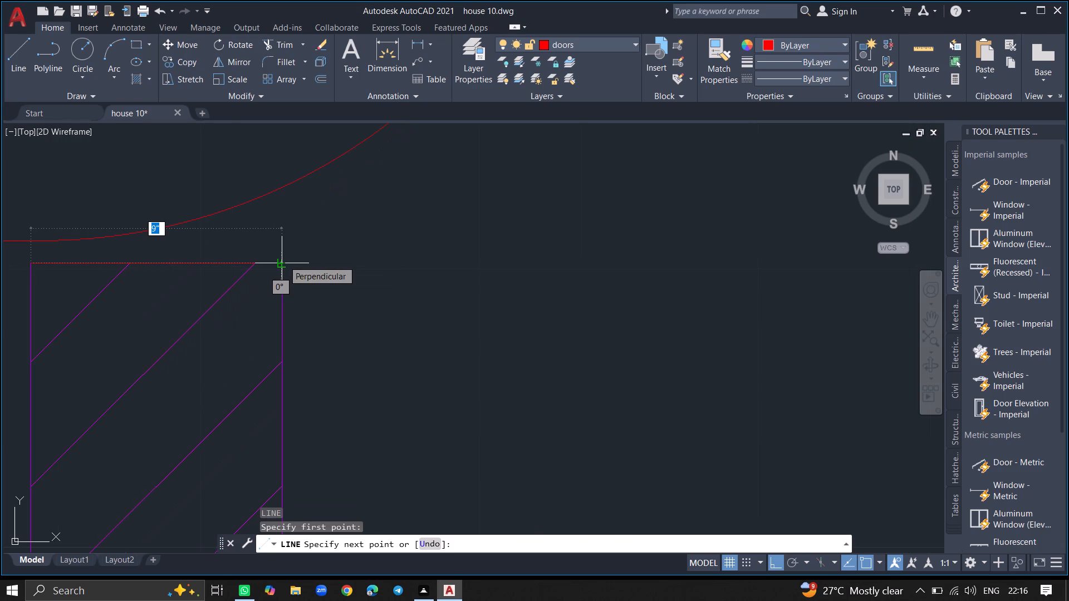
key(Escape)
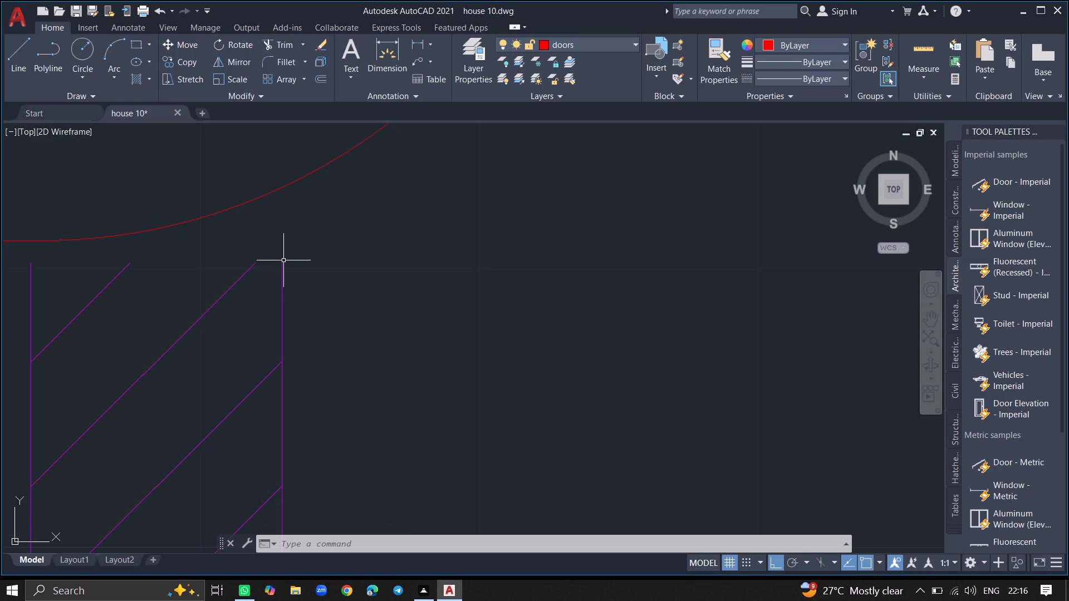
Extend the east and west side lines of the toilet's west wall stub north to the door's swing arc.
text(EX)
key(Return)
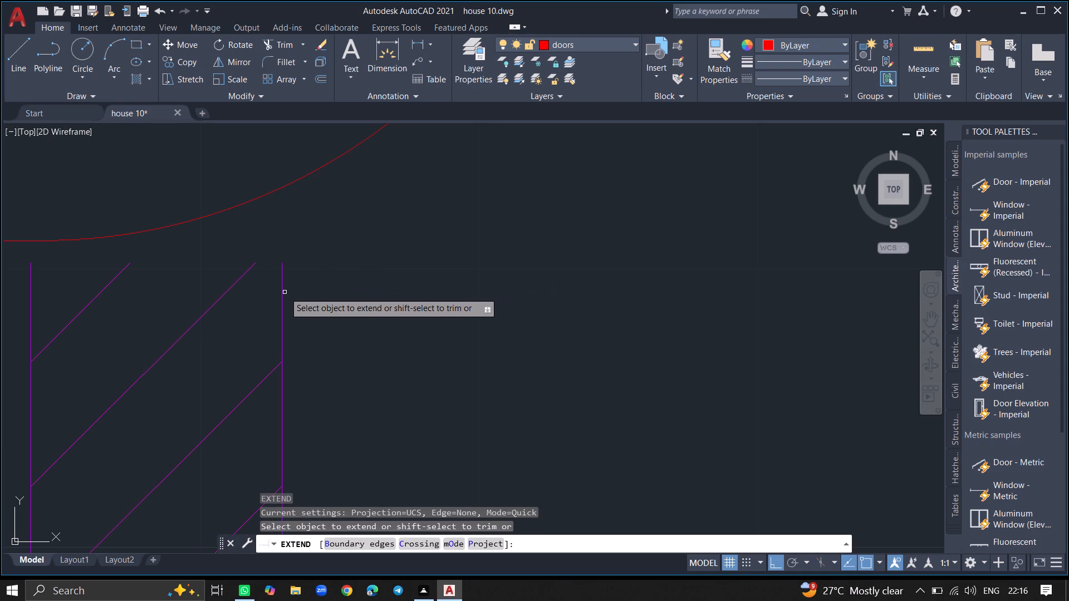
click(283, 291)
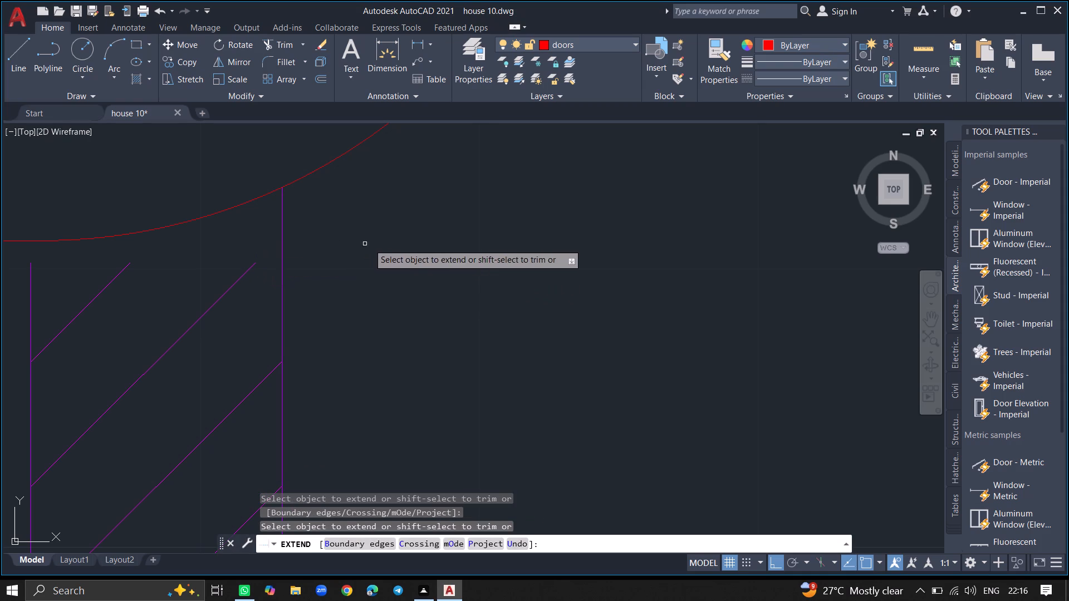
key(Escape)
ctrl+scroll(391, 243, down, 4)
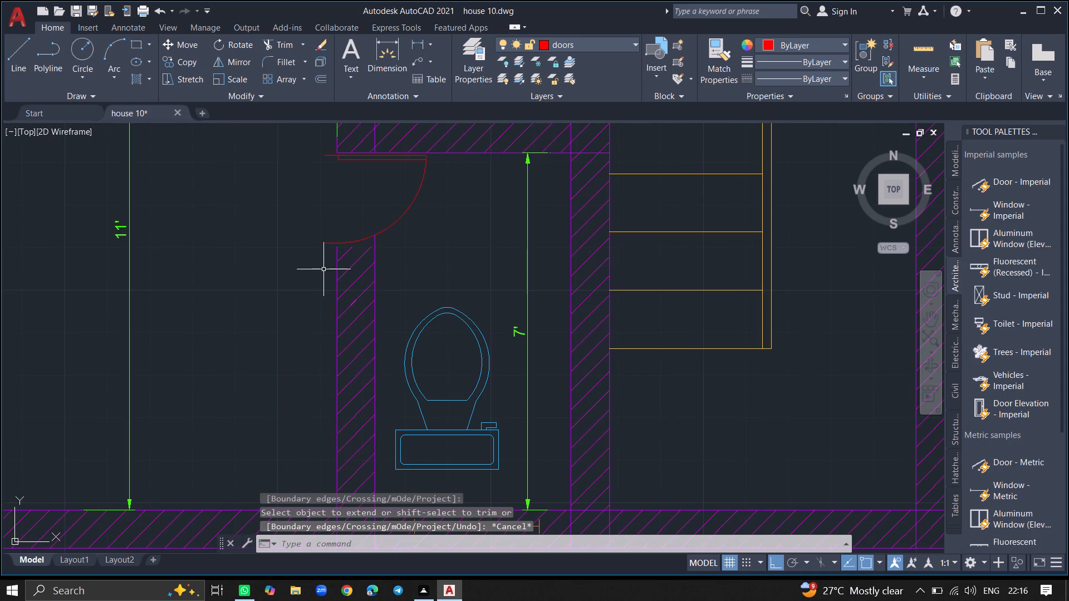
ctrl+scroll(323, 269, up, 2)
text(EX)
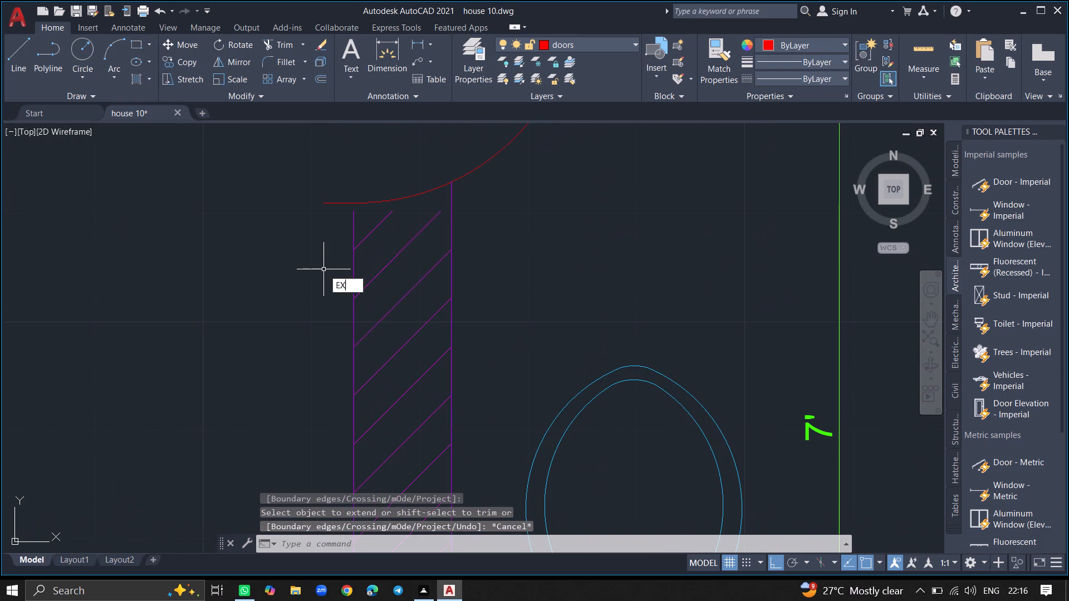
key(Return)
click(355, 233)
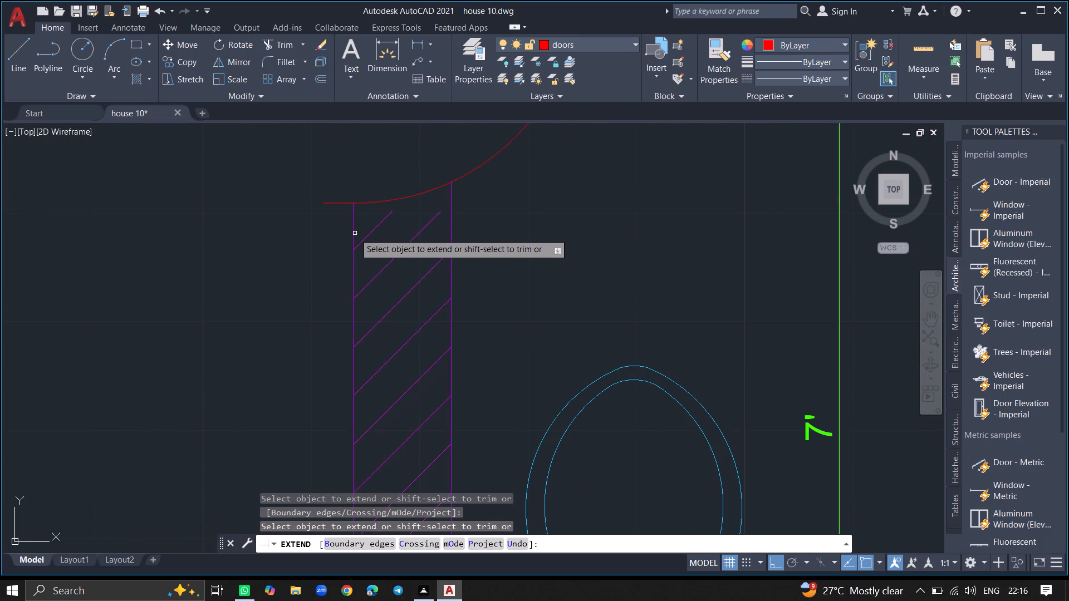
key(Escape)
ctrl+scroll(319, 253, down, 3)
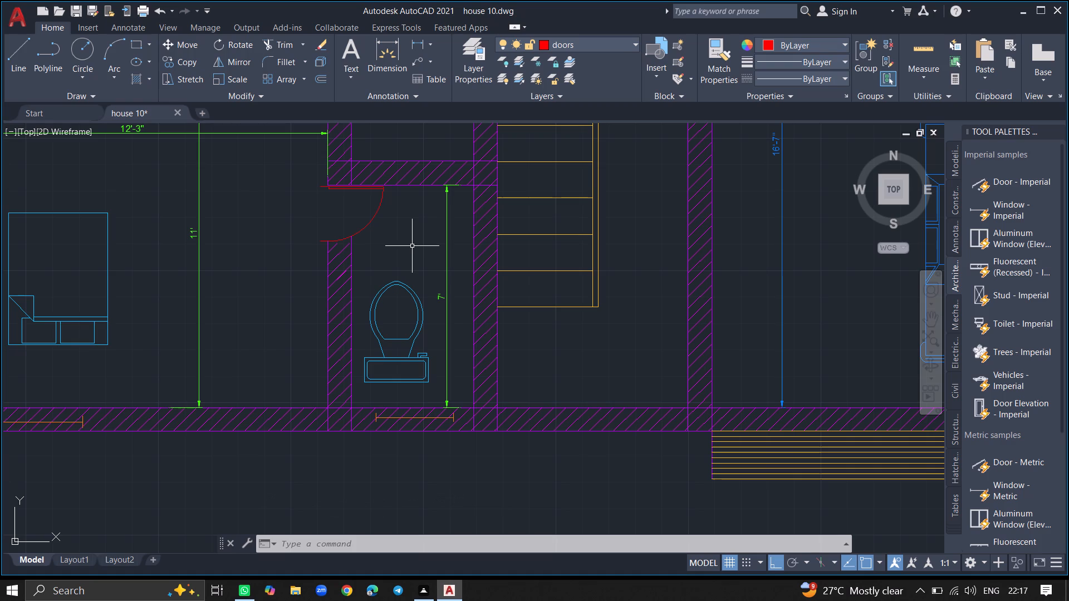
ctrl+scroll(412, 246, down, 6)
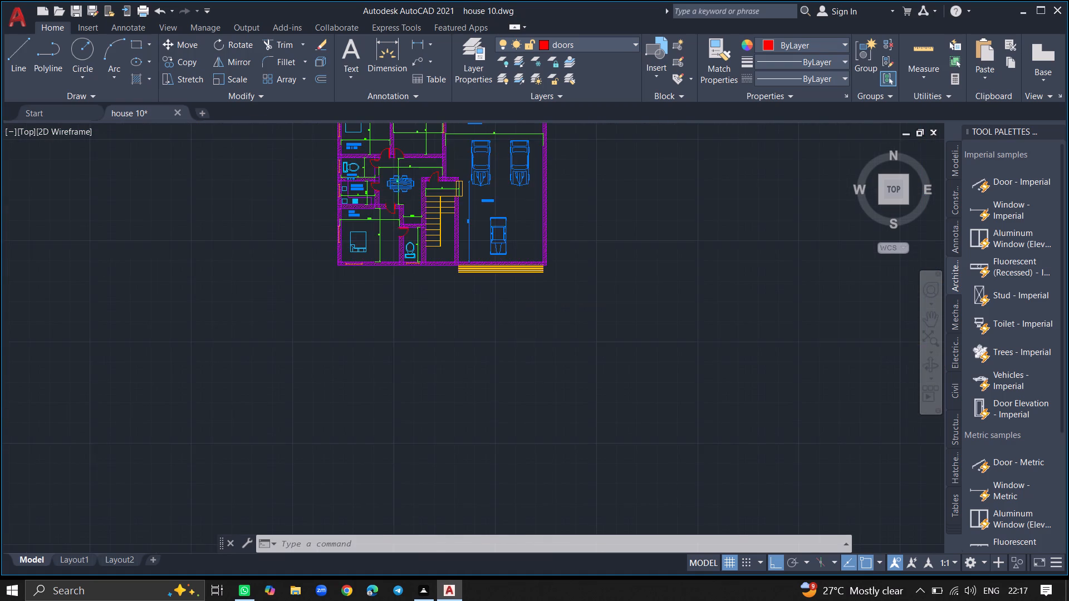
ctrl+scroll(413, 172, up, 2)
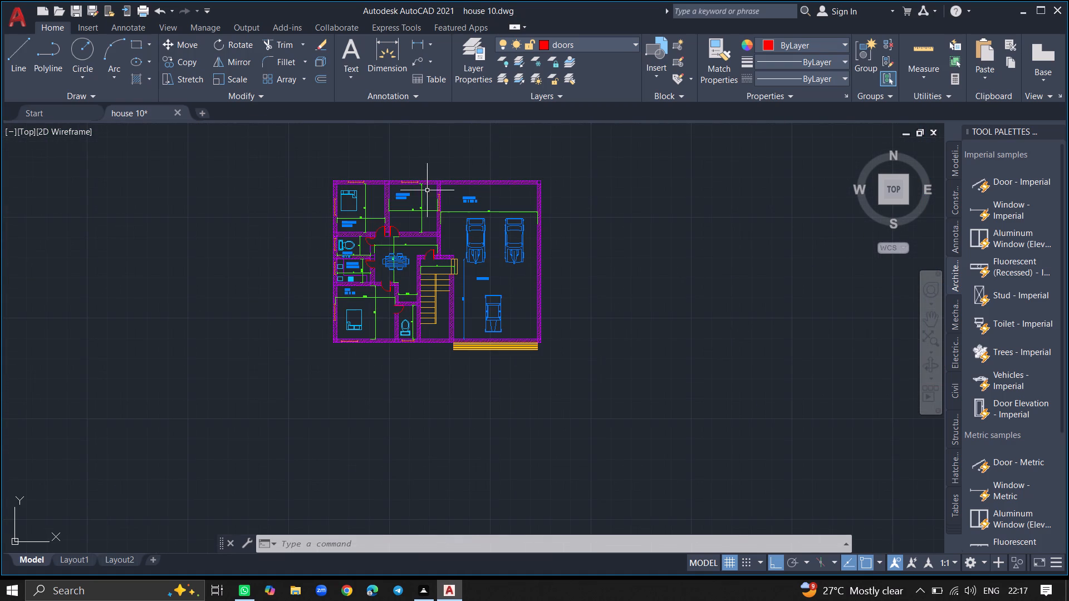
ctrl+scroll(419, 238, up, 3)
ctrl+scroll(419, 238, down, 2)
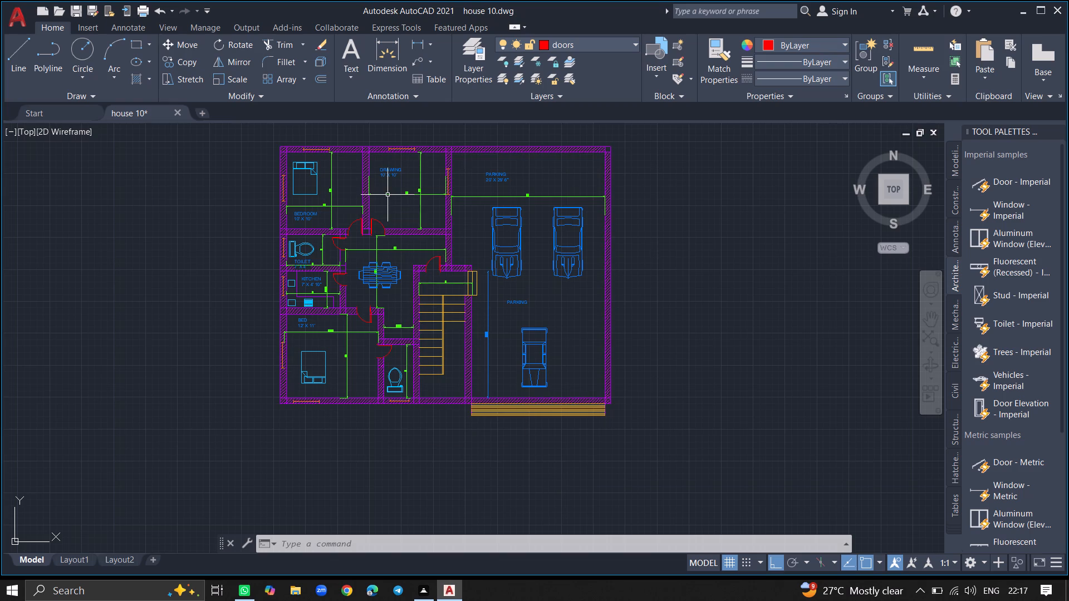
Set the ISO-25 dimension style's text height to 5" and make that style current.
key(d)
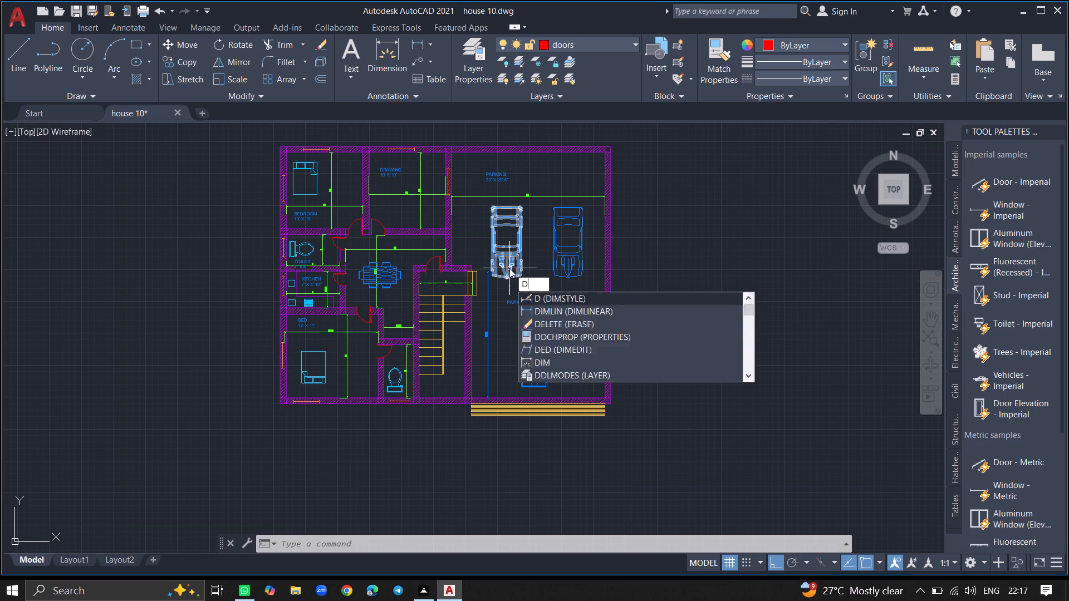
key(Return)
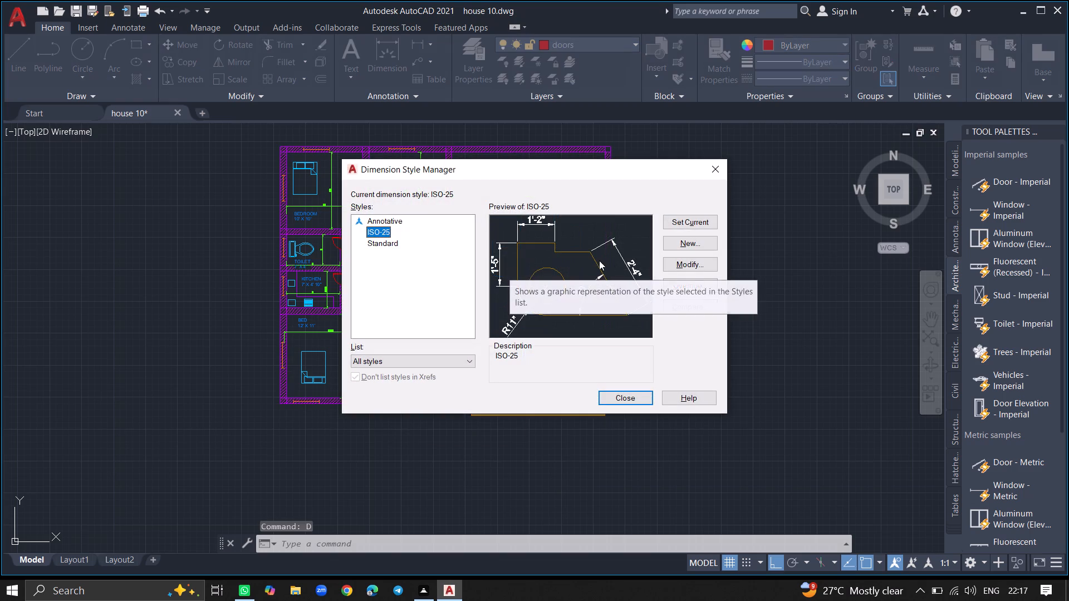
click(676, 263)
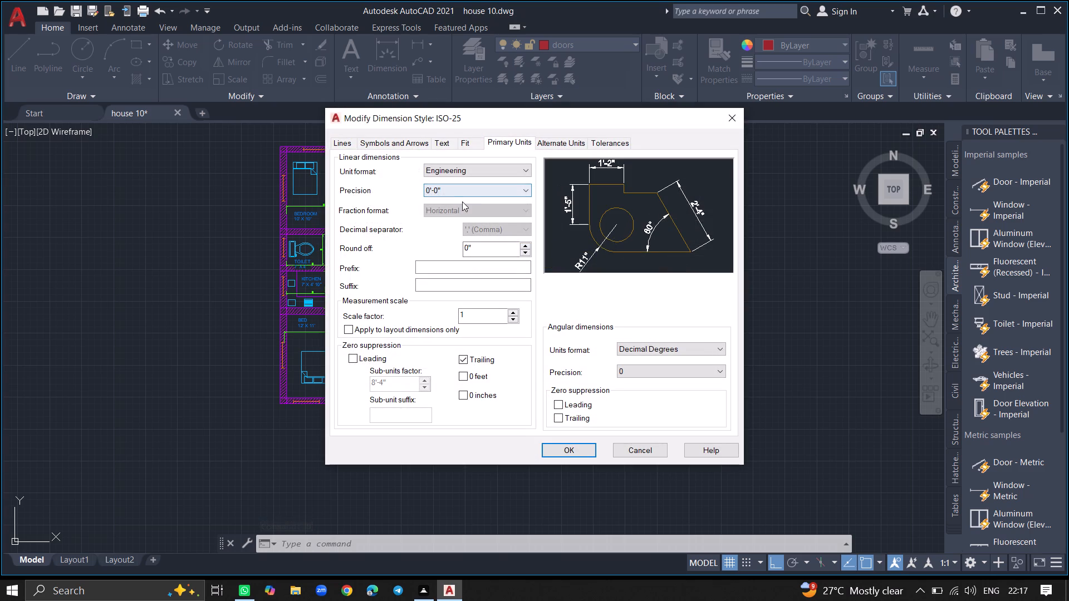
double_click(441, 142)
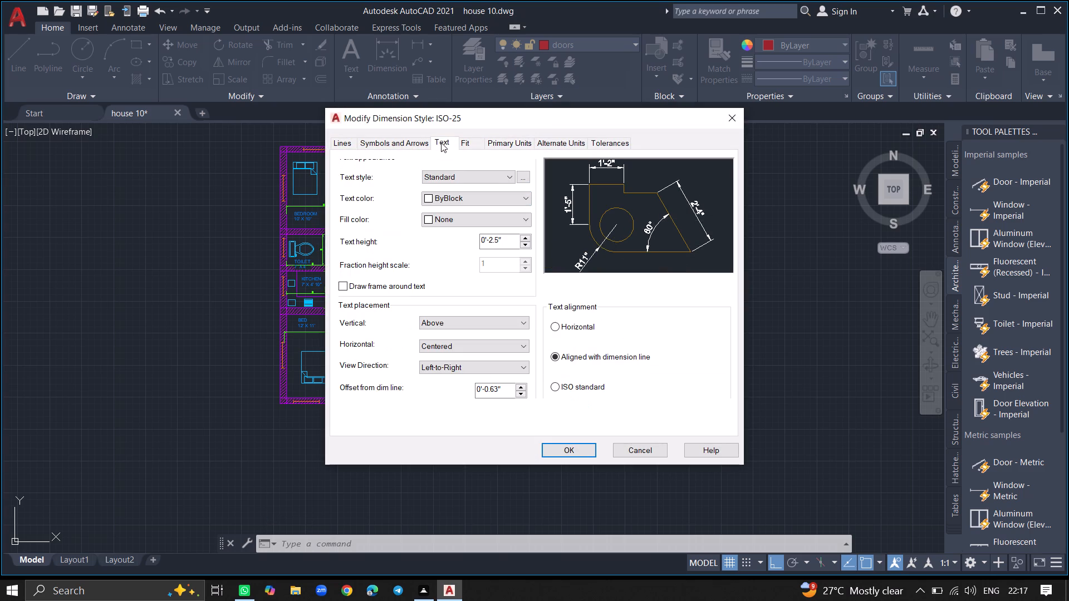
click(507, 240)
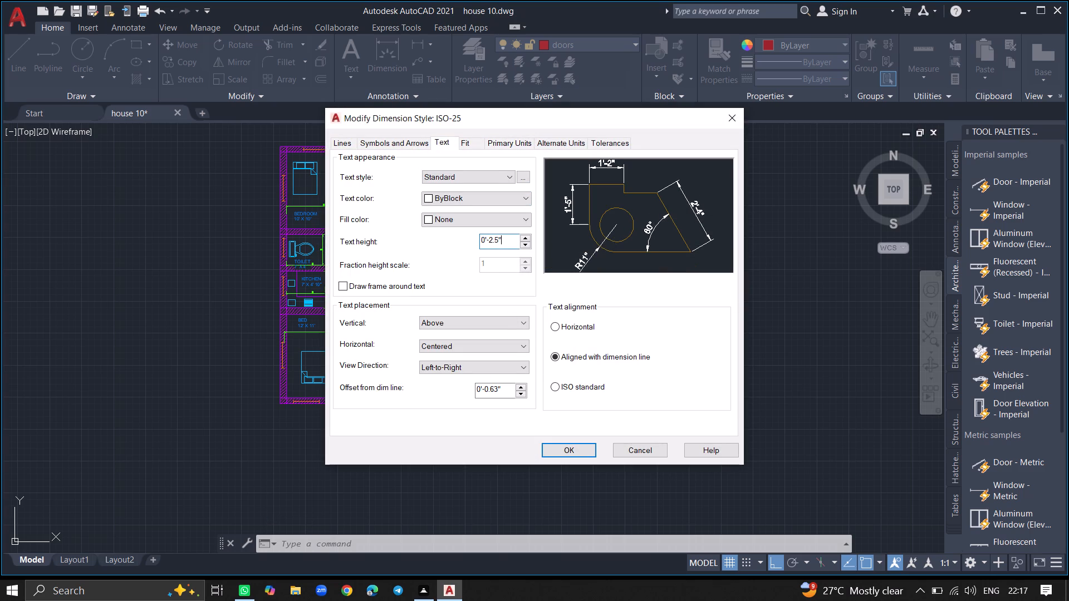
key(BackSpace)
key(BackSpace)
key(BackSpace)
key(BackSpace)
key(BackSpace)
key(BackSpace)
key(BackSpace)
key(BackSpace)
key(5)
key(shift+quotedbl)
key(Return)
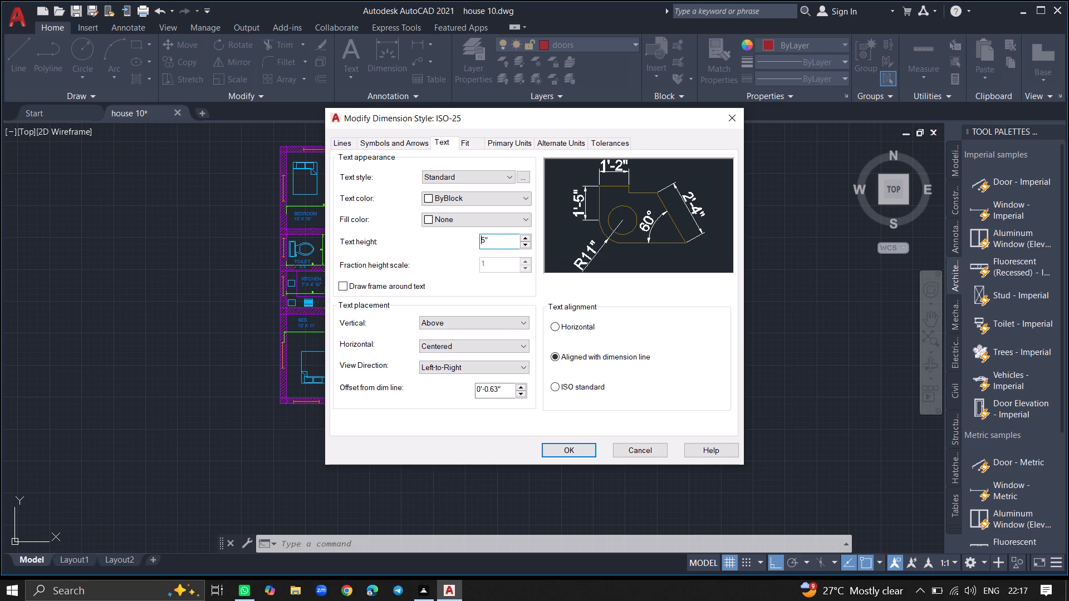
click(551, 445)
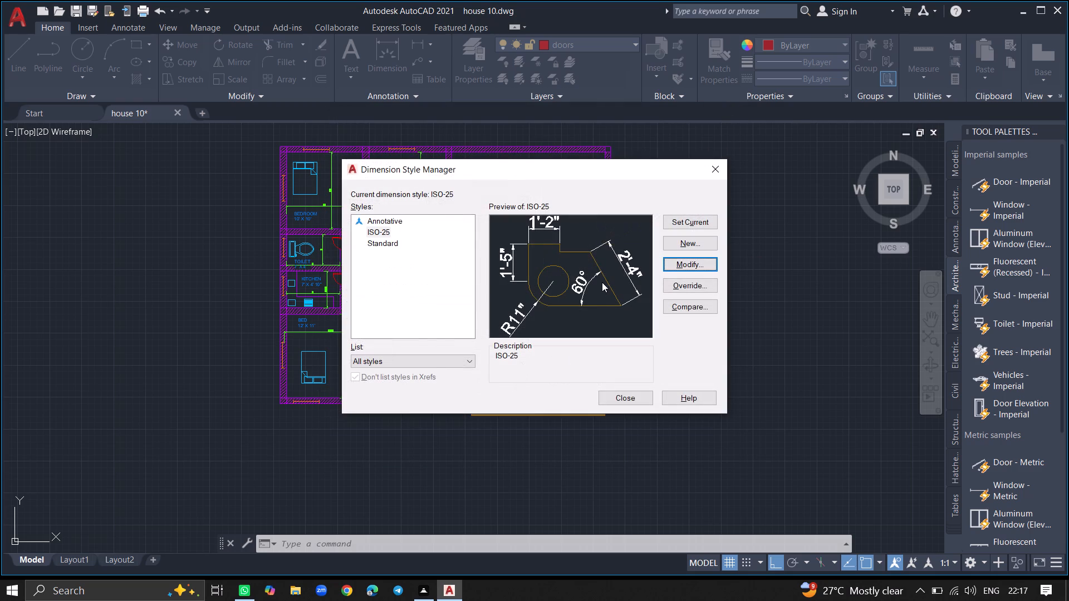
click(681, 218)
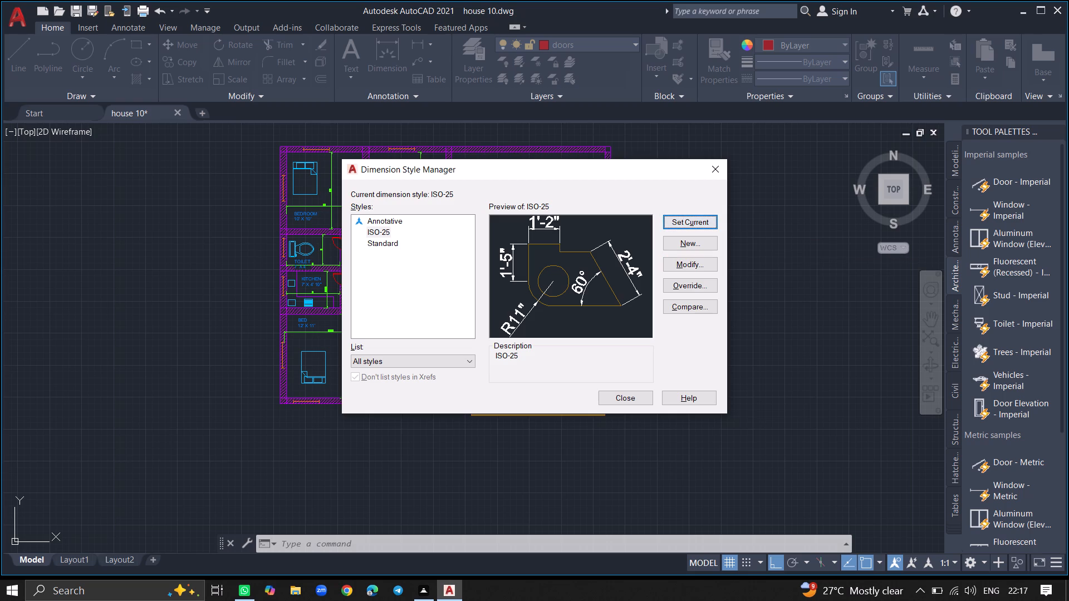
click(628, 398)
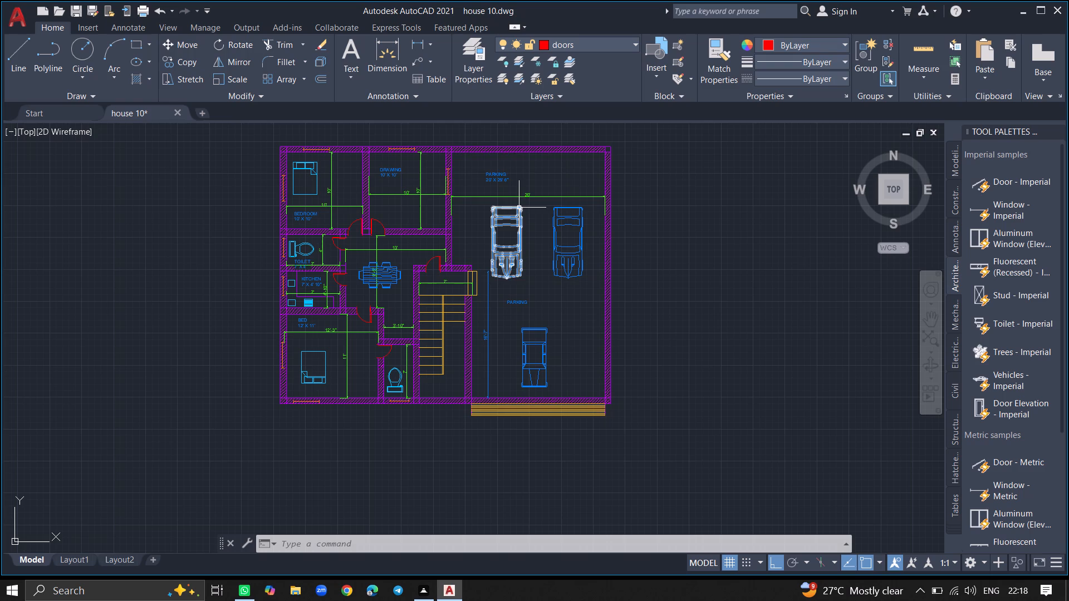
Make the walls layer the current layer.
double_click(471, 61)
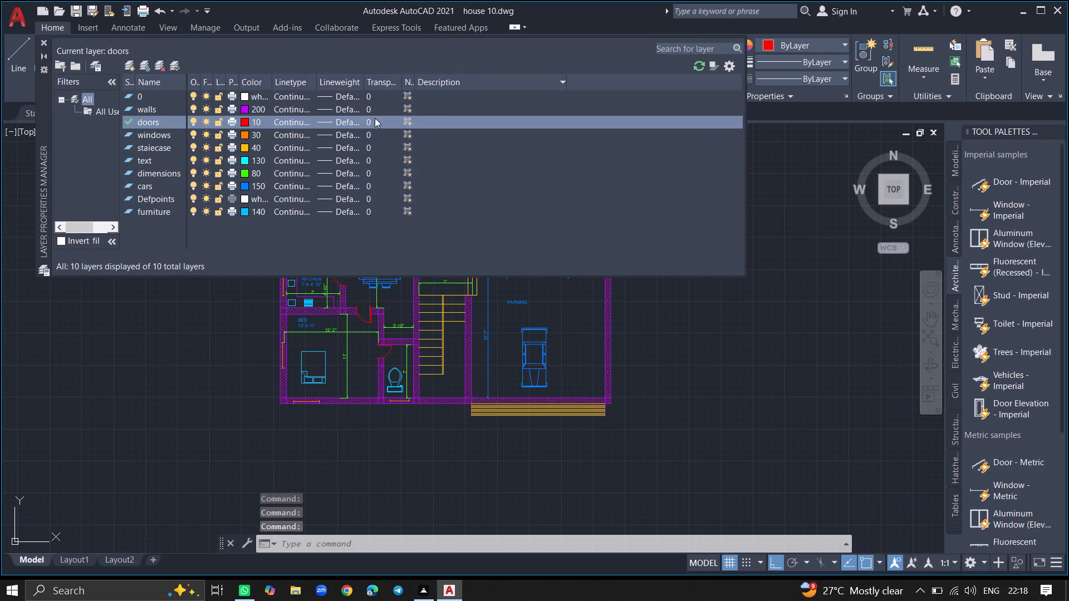
double_click(125, 111)
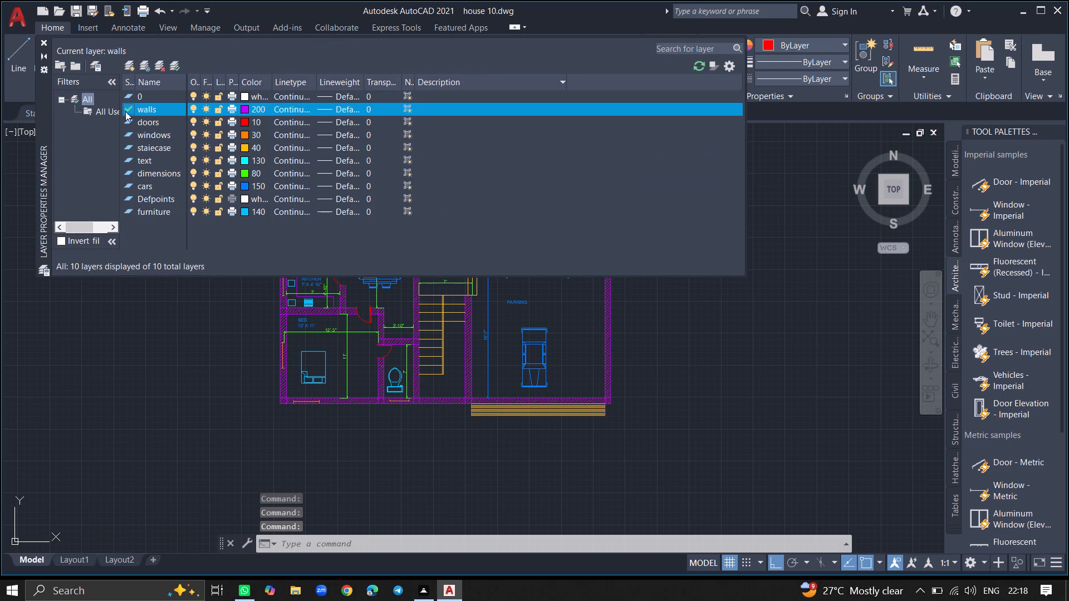
click(43, 42)
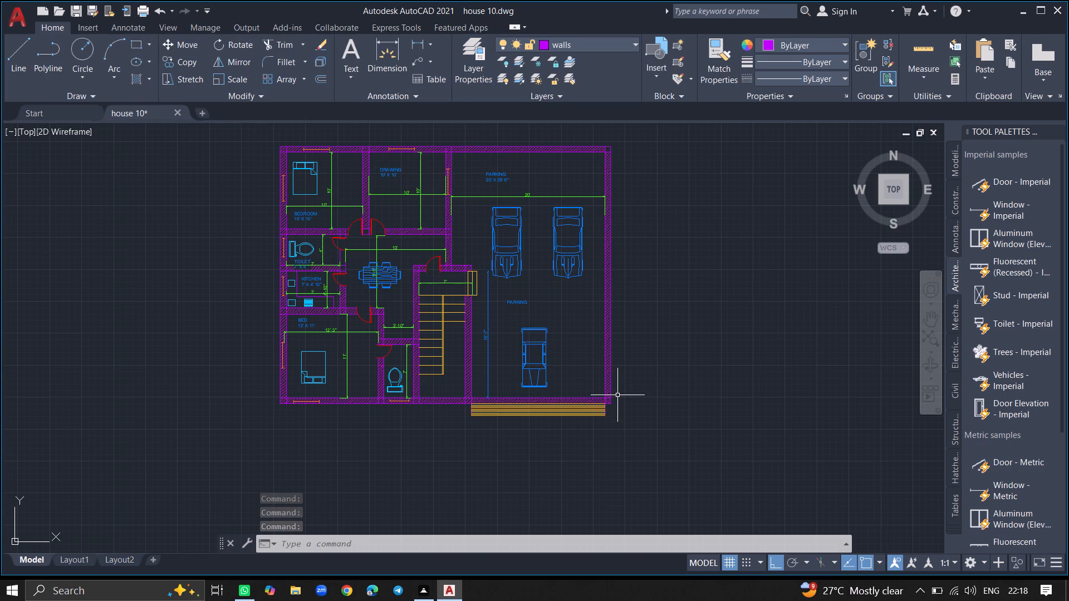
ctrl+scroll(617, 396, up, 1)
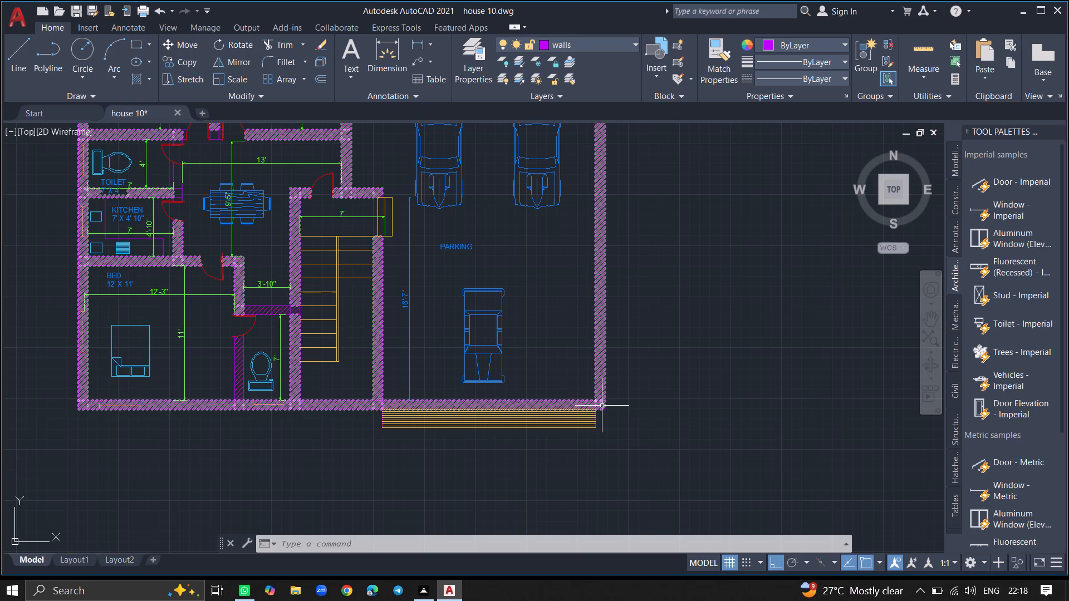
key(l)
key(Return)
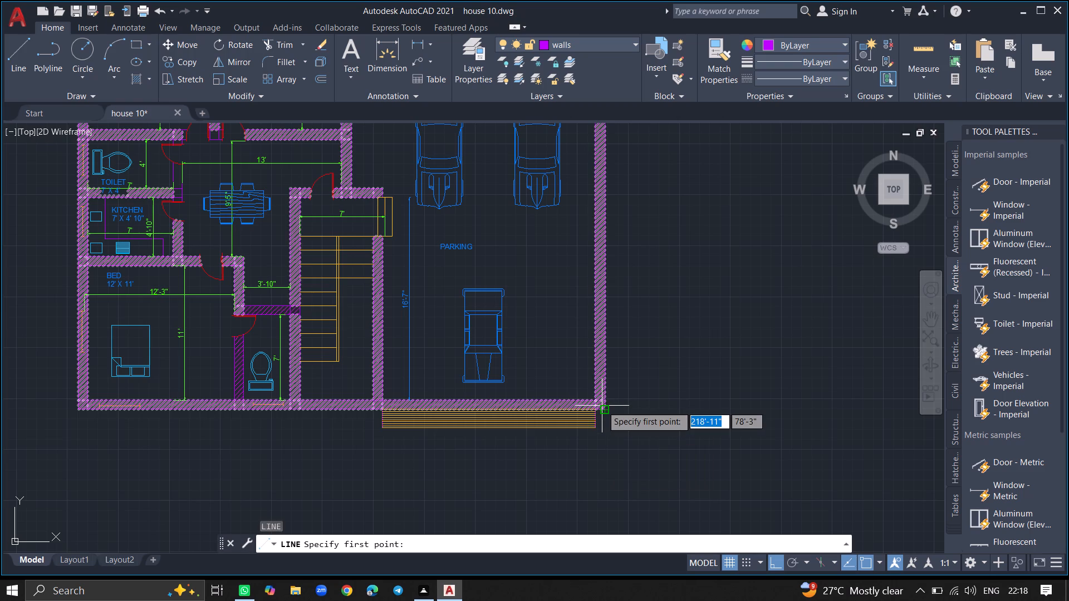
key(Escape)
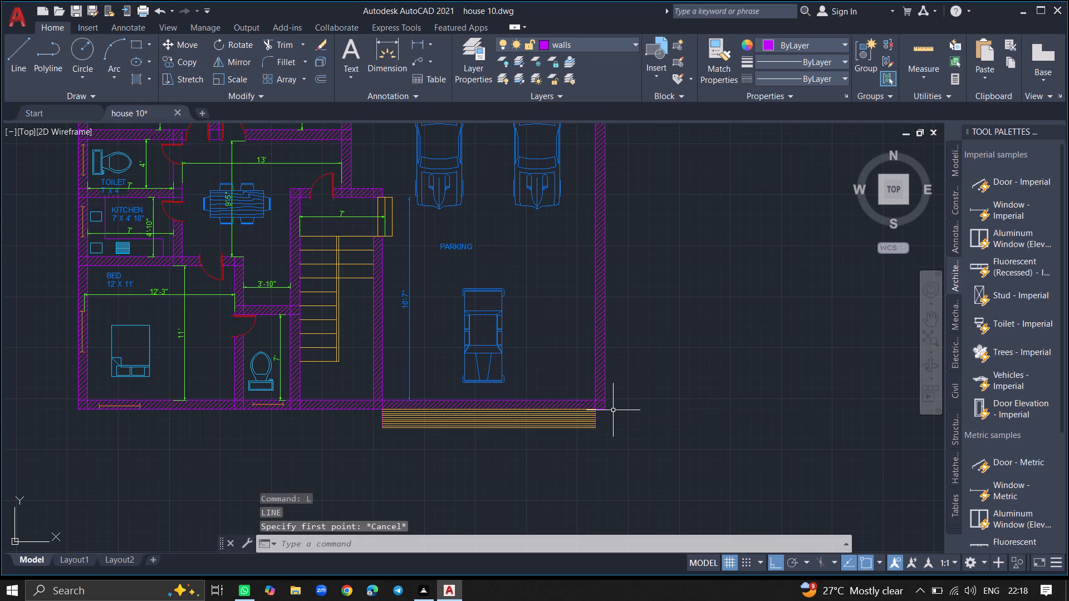
Draw a line from the house's southeast outer corner 3' east and about 44'-4" north, past the north wall.
key(l)
key(Return)
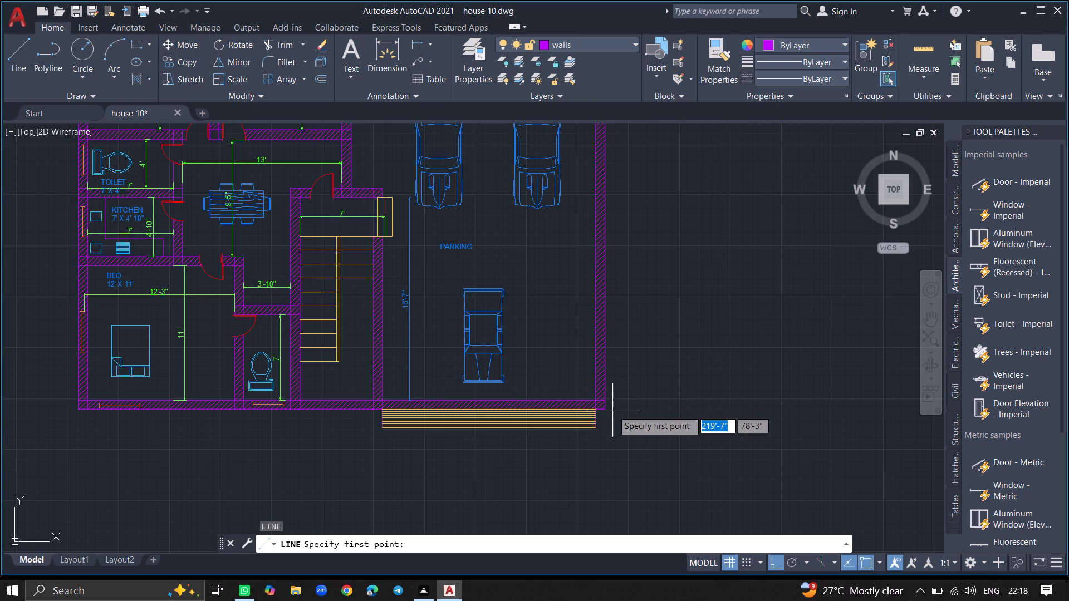
click(607, 412)
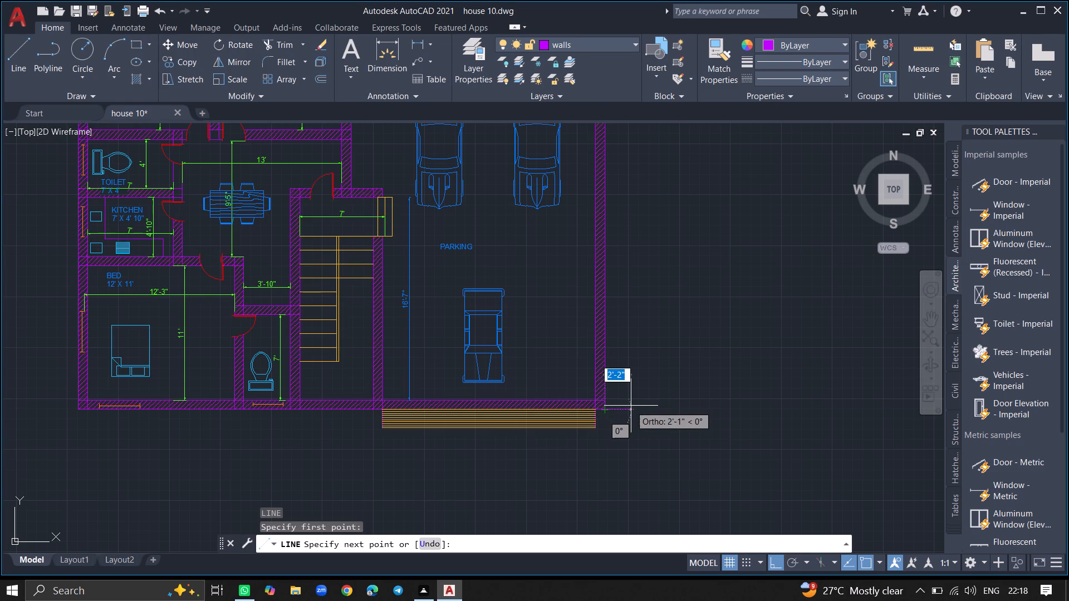
text(3')
key(Return)
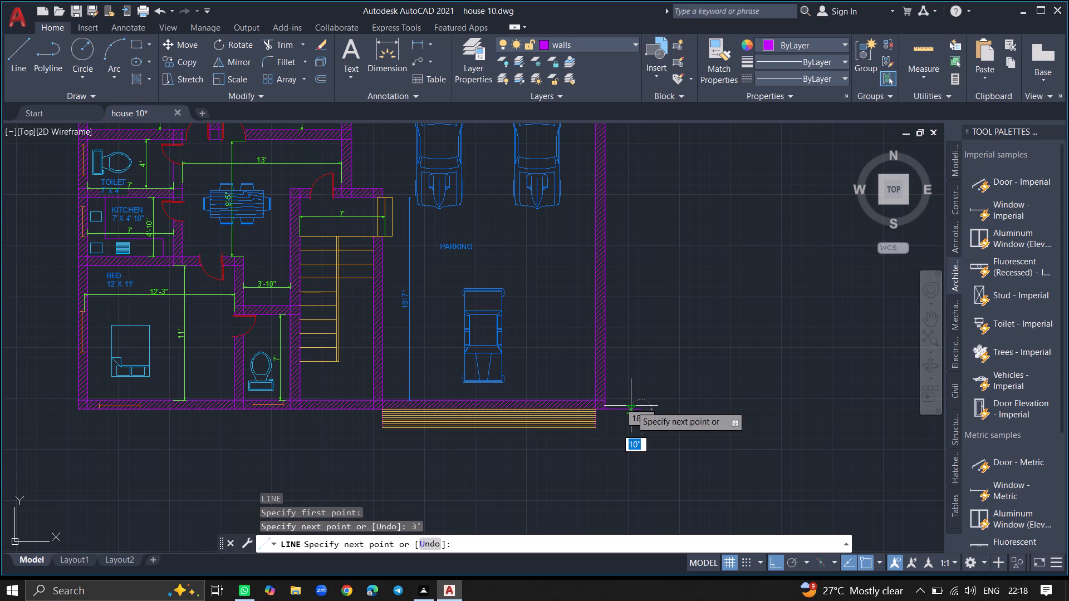
ctrl+scroll(629, 273, down, 6)
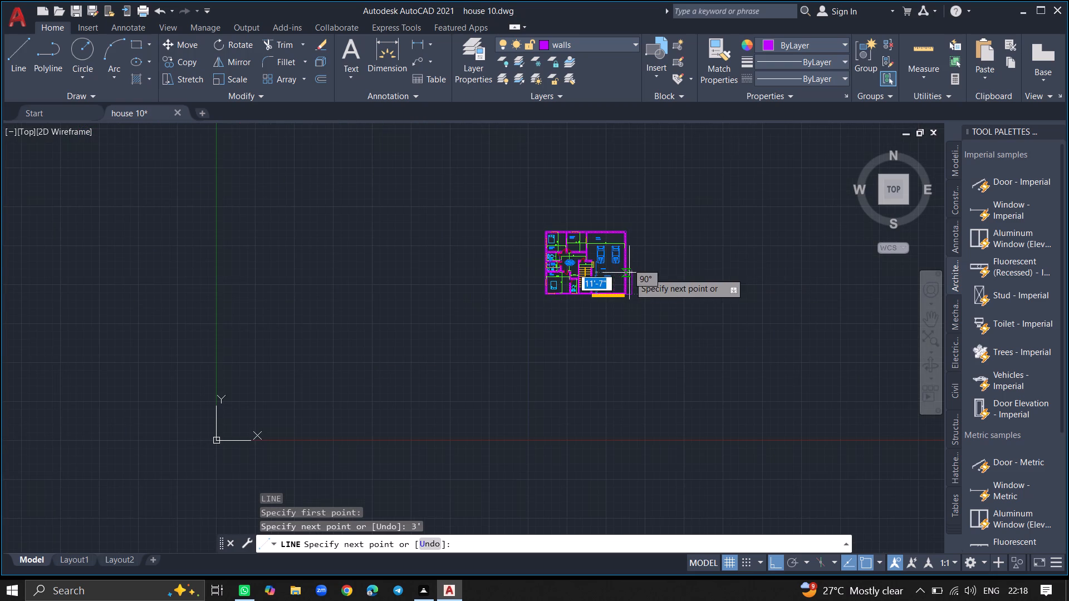
ctrl+scroll(639, 211, up, 3)
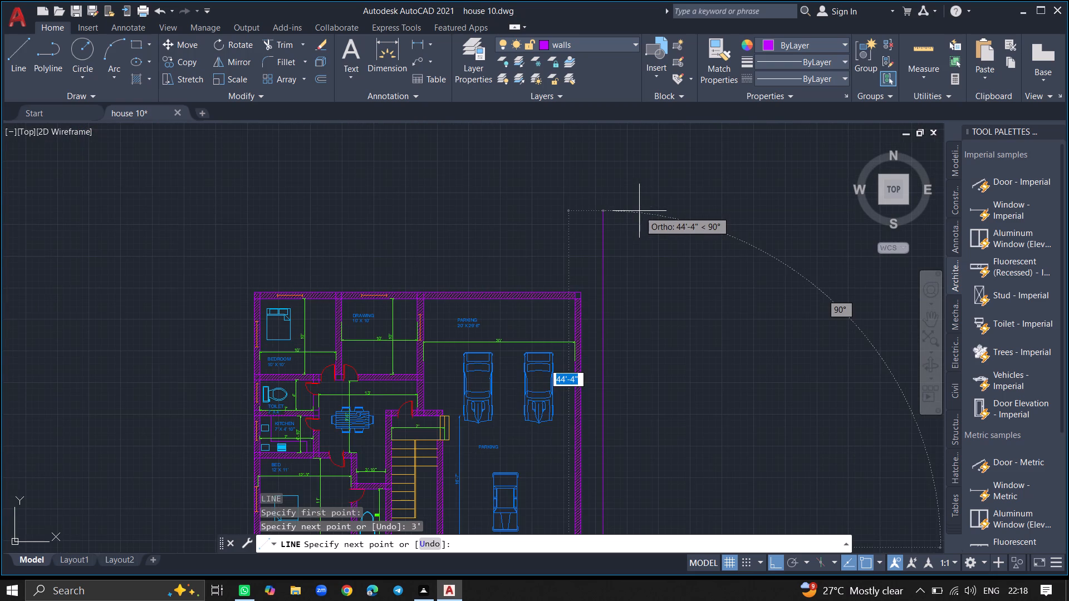
click(639, 211)
key(Return)
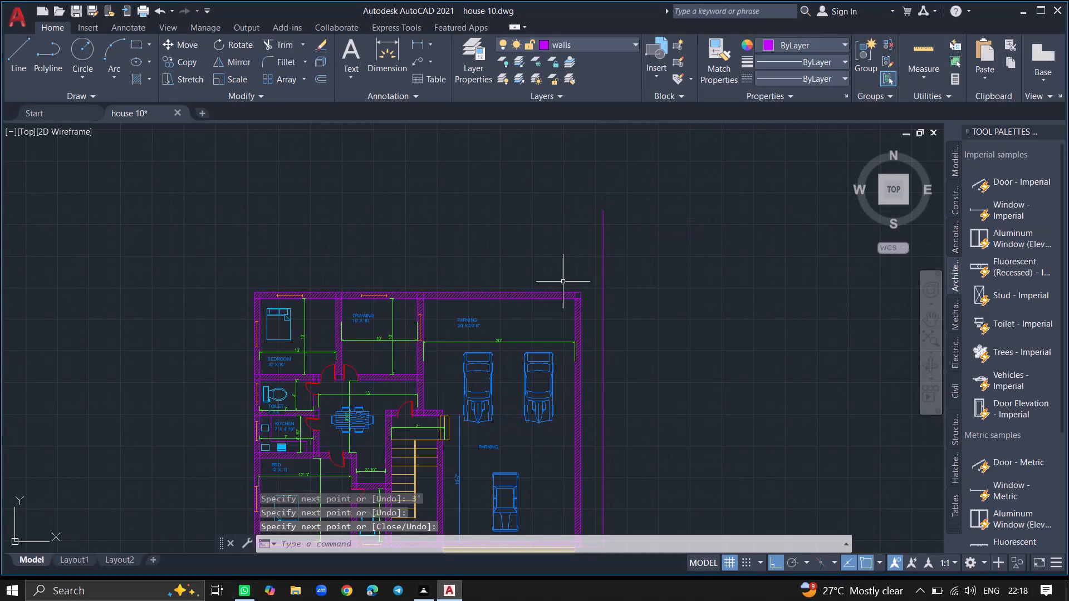
Draw a 3' line north from the north wall's outer face, near the northeast corner.
ctrl+scroll(561, 284, up, 4)
key(l)
key(Return)
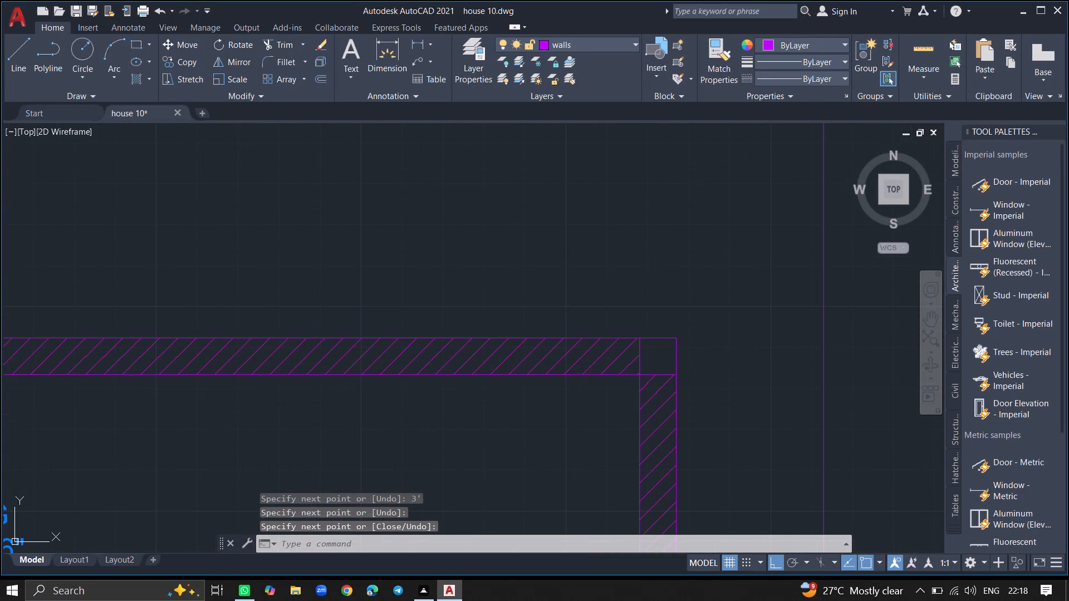
click(570, 339)
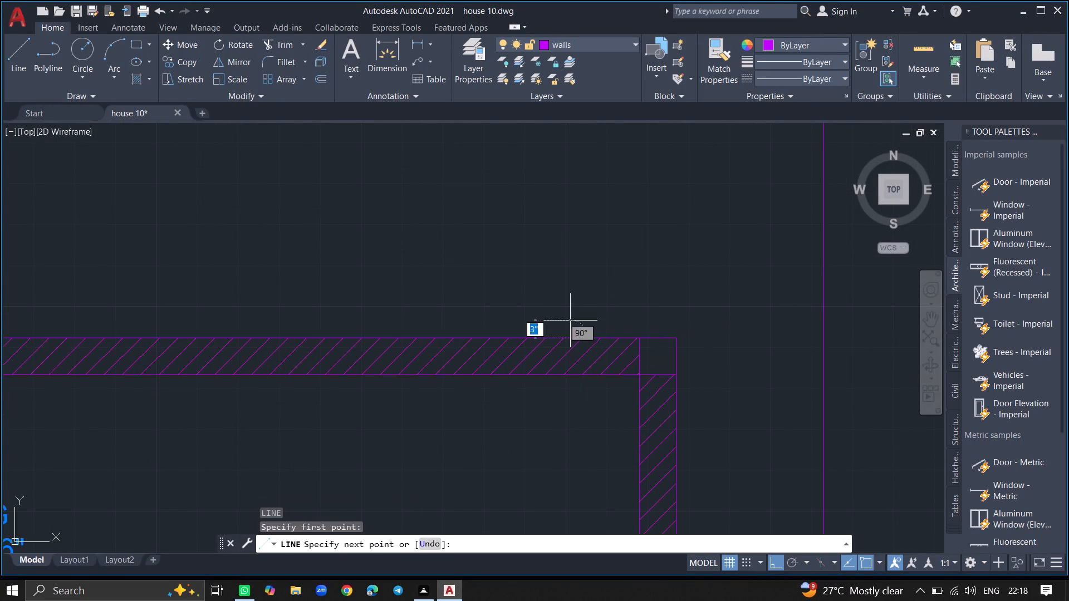
text(3')
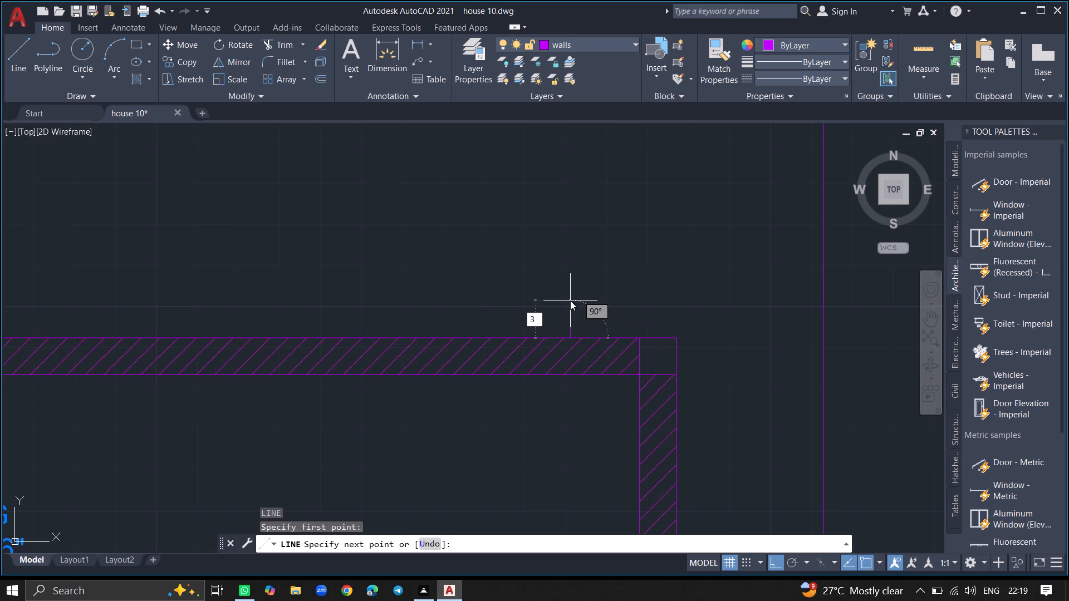
key(Return)
click(570, 300)
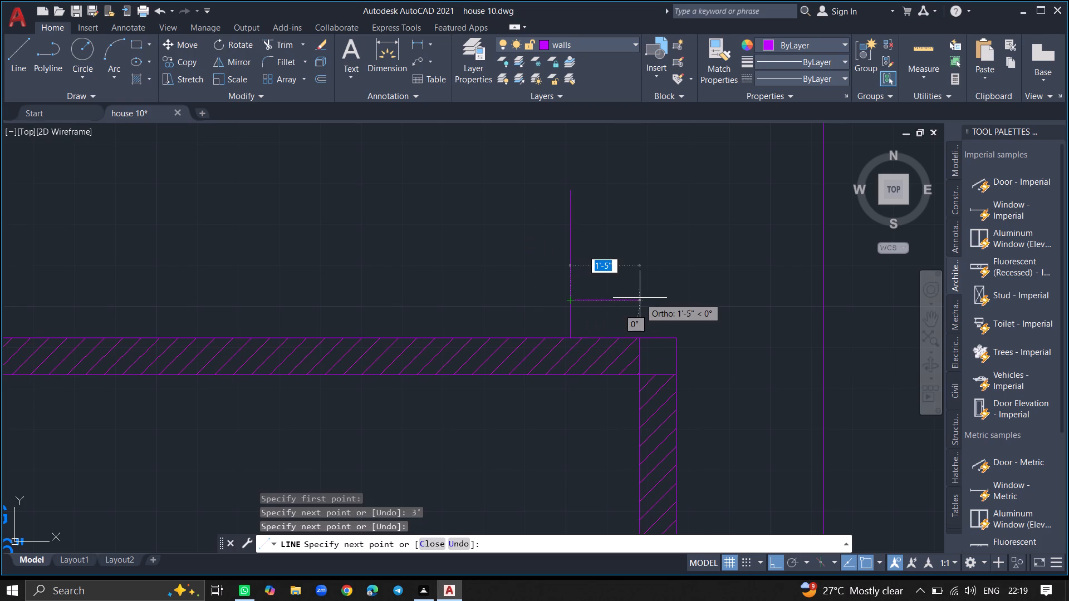
key(Escape)
Draw a 3' line west from the west wall's outer face, beside the northwest bedroom's bed.
ctrl+scroll(640, 298, down, 1)
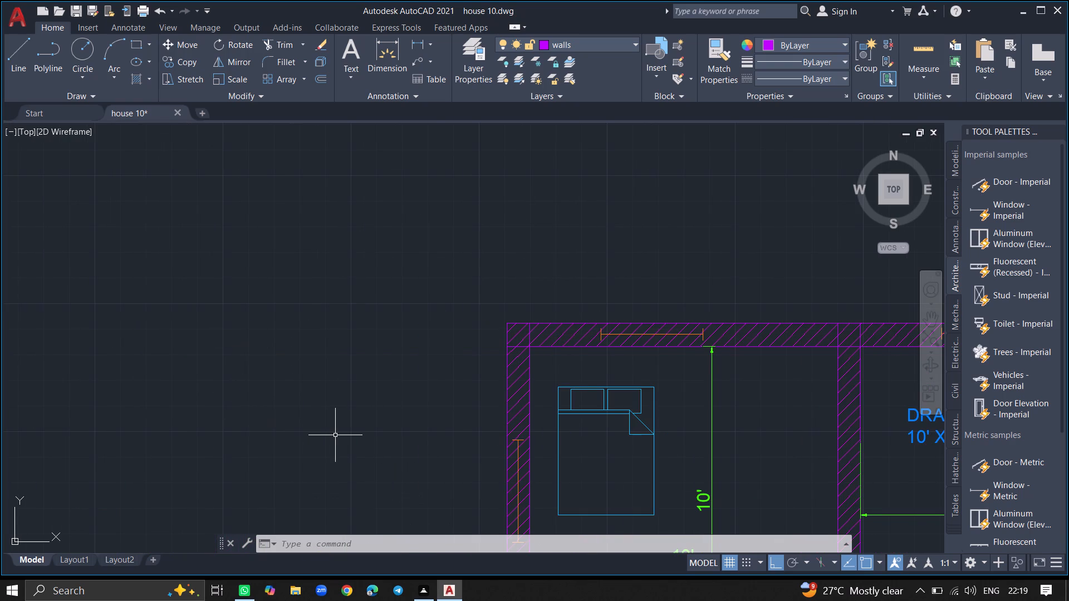
key(l)
key(Return)
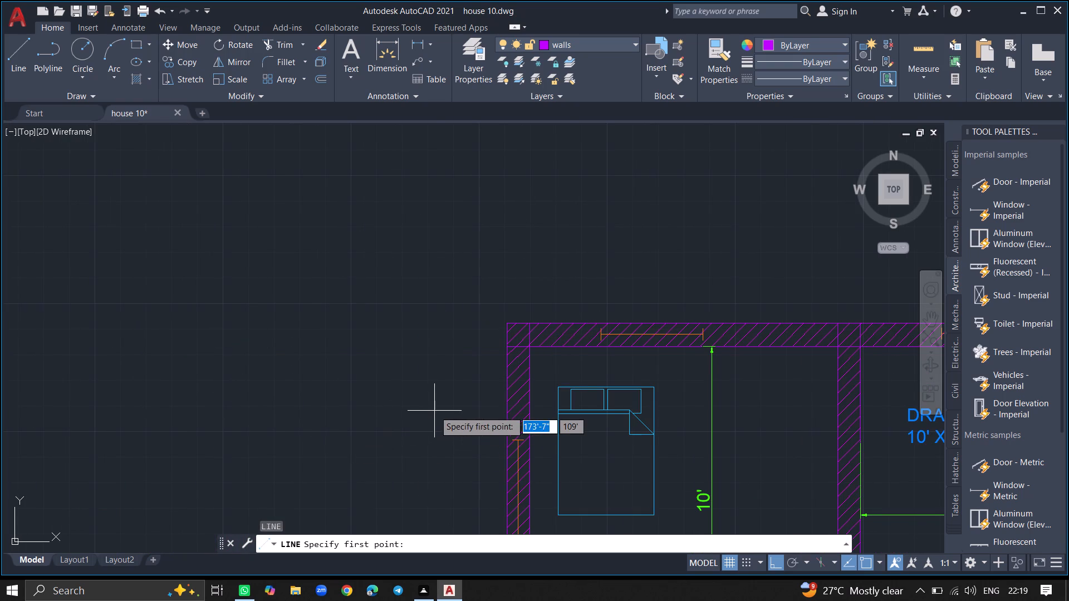
click(506, 419)
text(3')
key(Return)
key(Return)
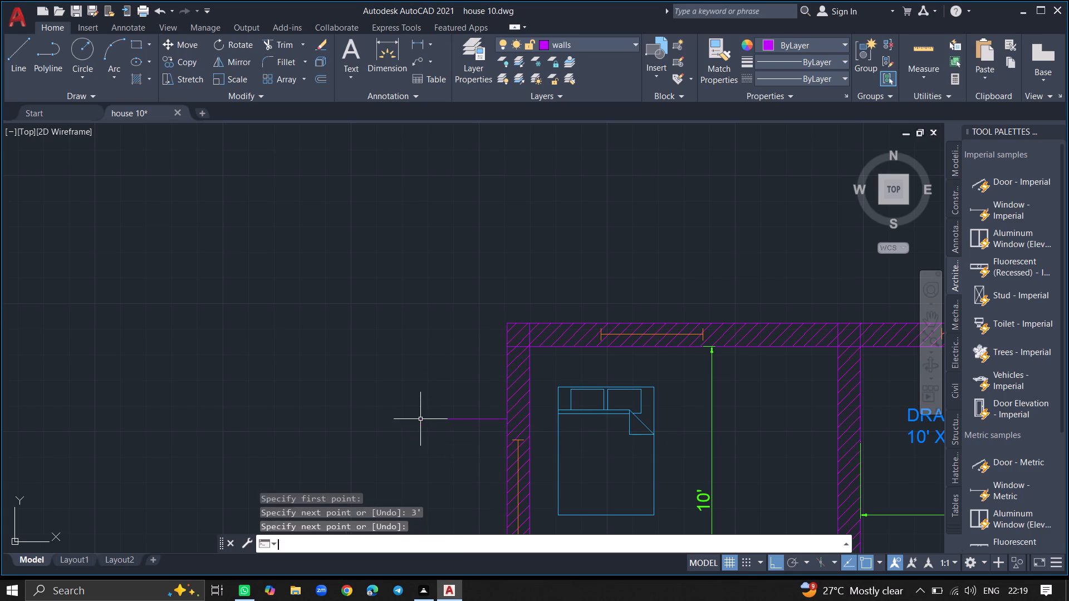
click(364, 497)
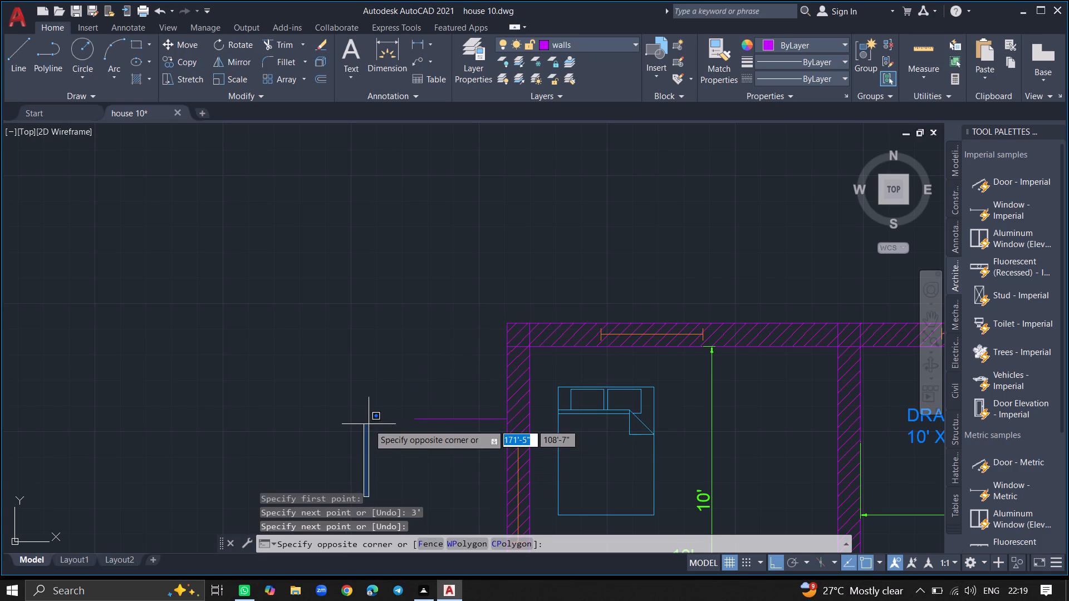
Draw a 3' line west from the house's southwest outer corner.
click(369, 424)
ctrl+scroll(369, 424, down, 3)
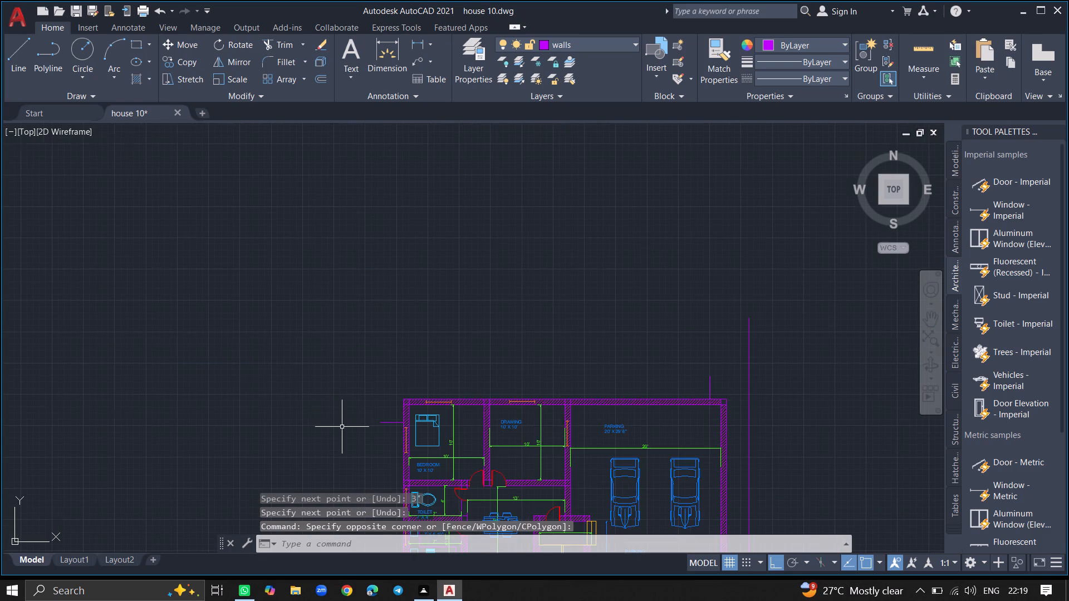
ctrl+scroll(342, 427, down, 3)
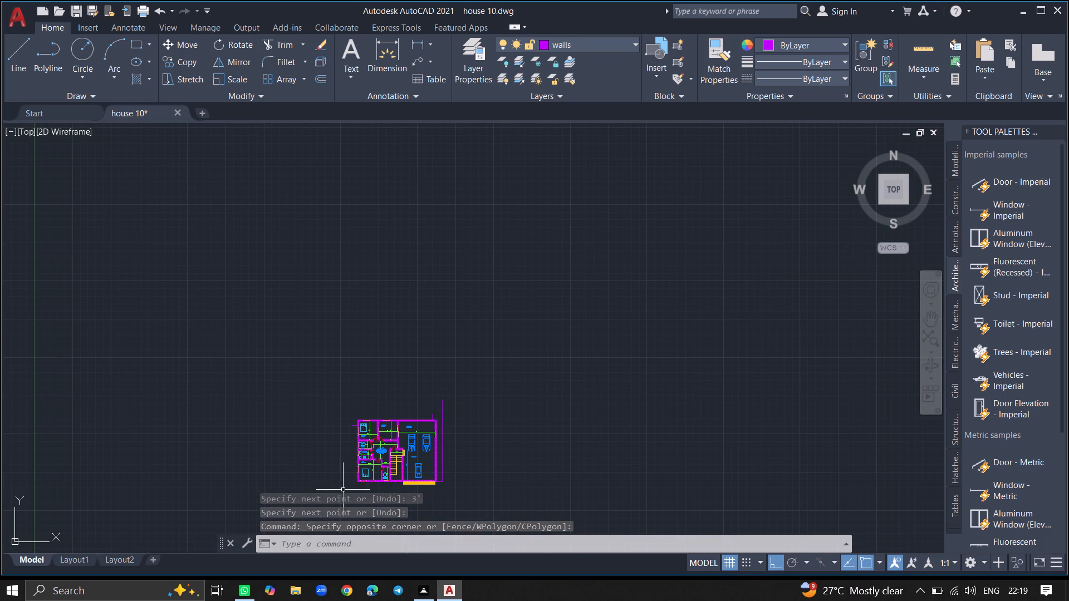
ctrl+scroll(344, 490, up, 4)
key(l)
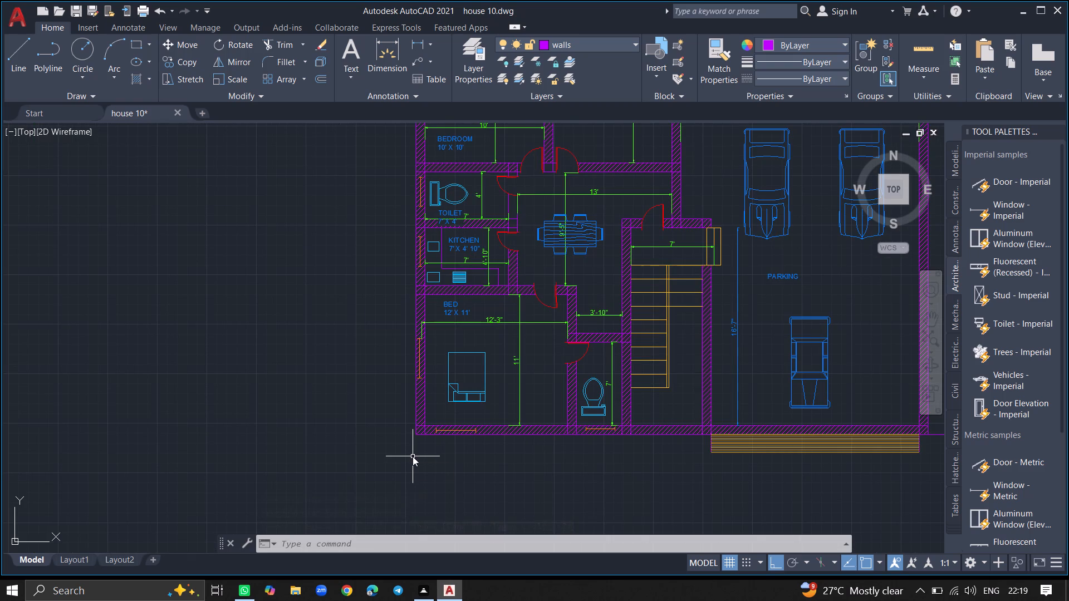
key(Return)
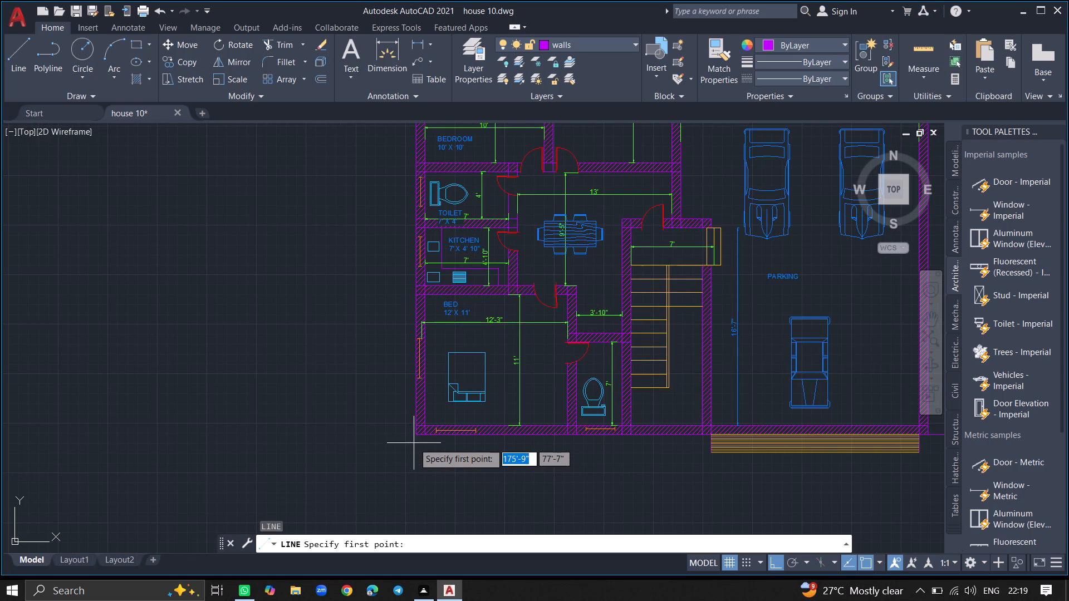
click(415, 437)
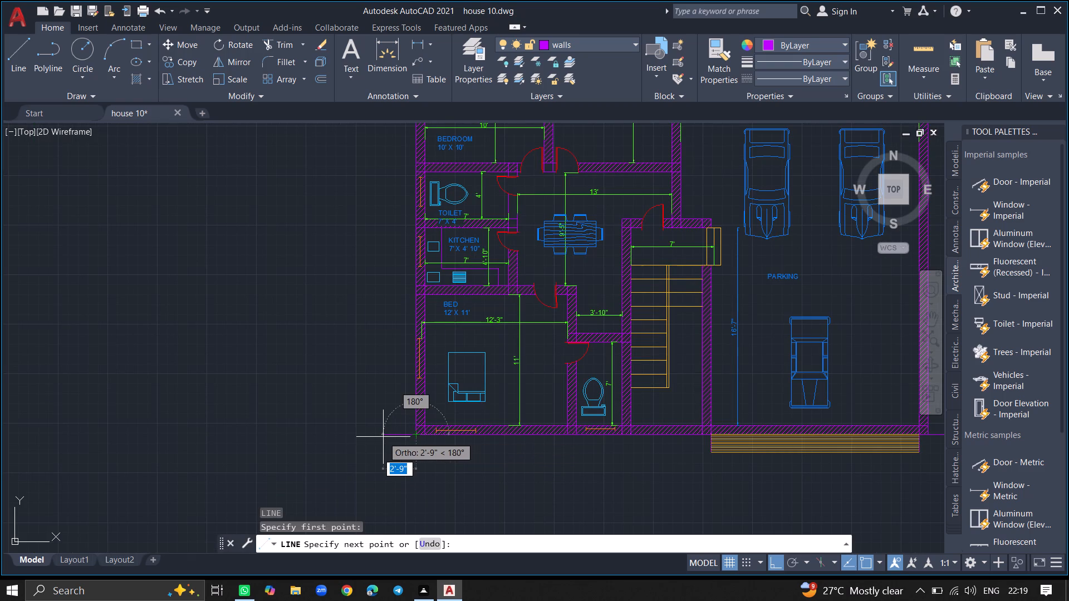
text(3')
key(Return)
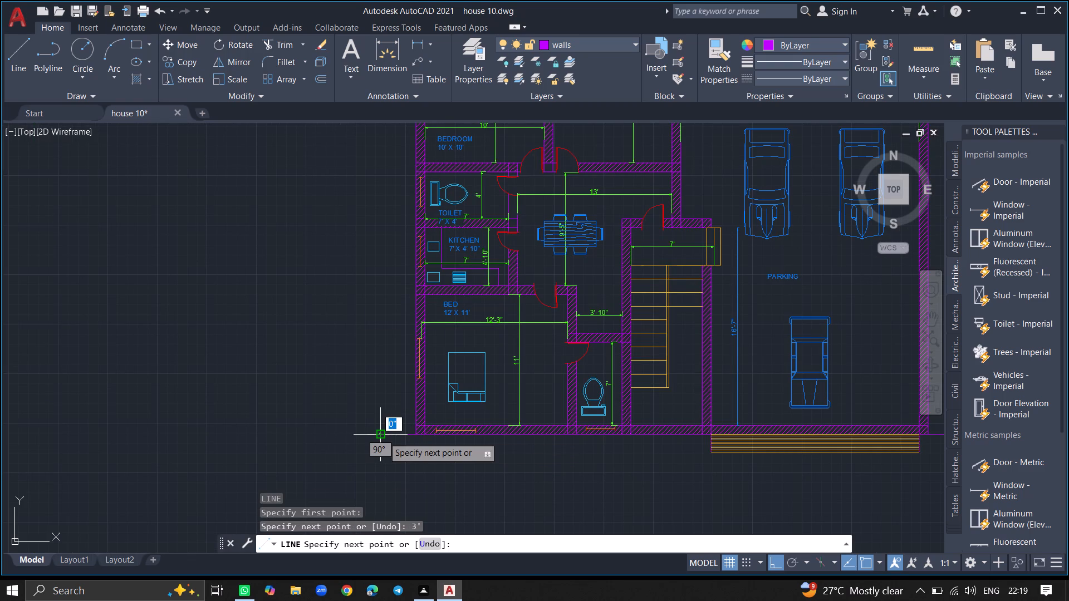
key(Return)
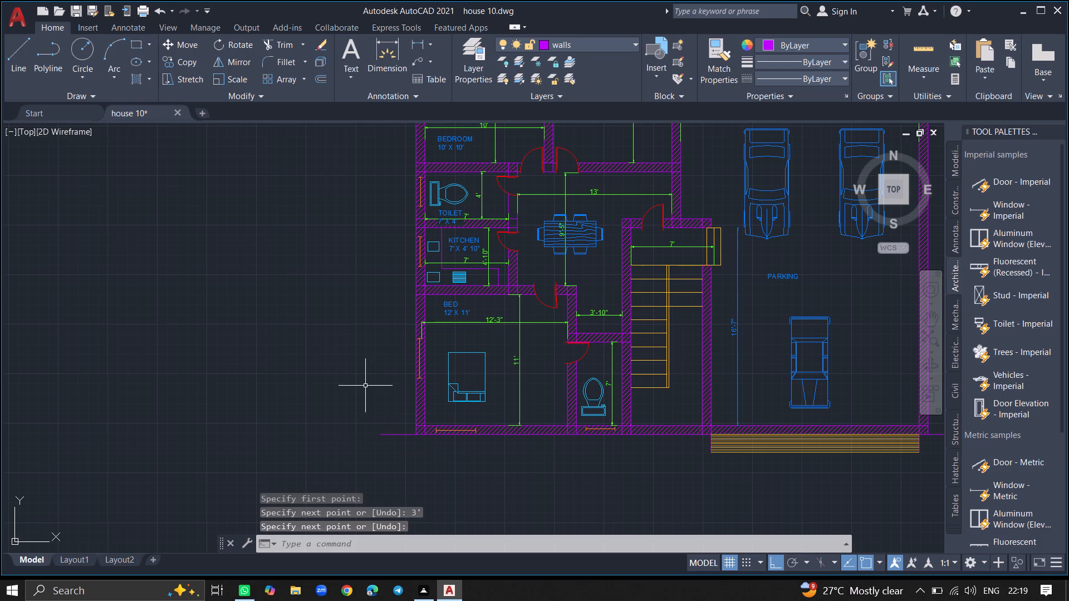
Draw the west boundary line north from the southwest 3' line's outer end to the outer end of the 3' line beside the northwest bedroom.
ctrl+scroll(365, 386, down, 2)
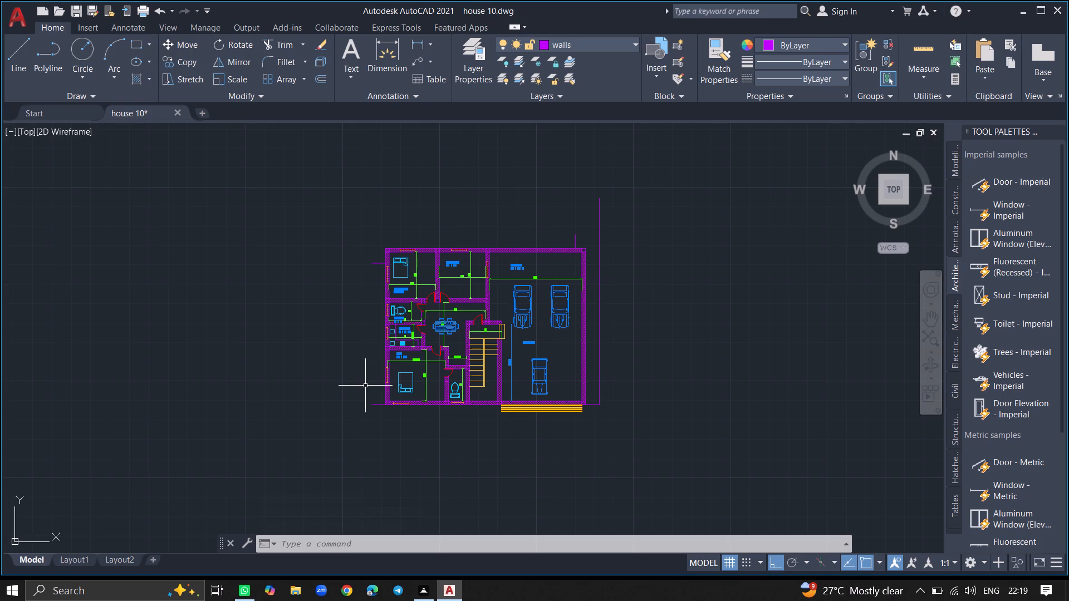
key(l)
key(Return)
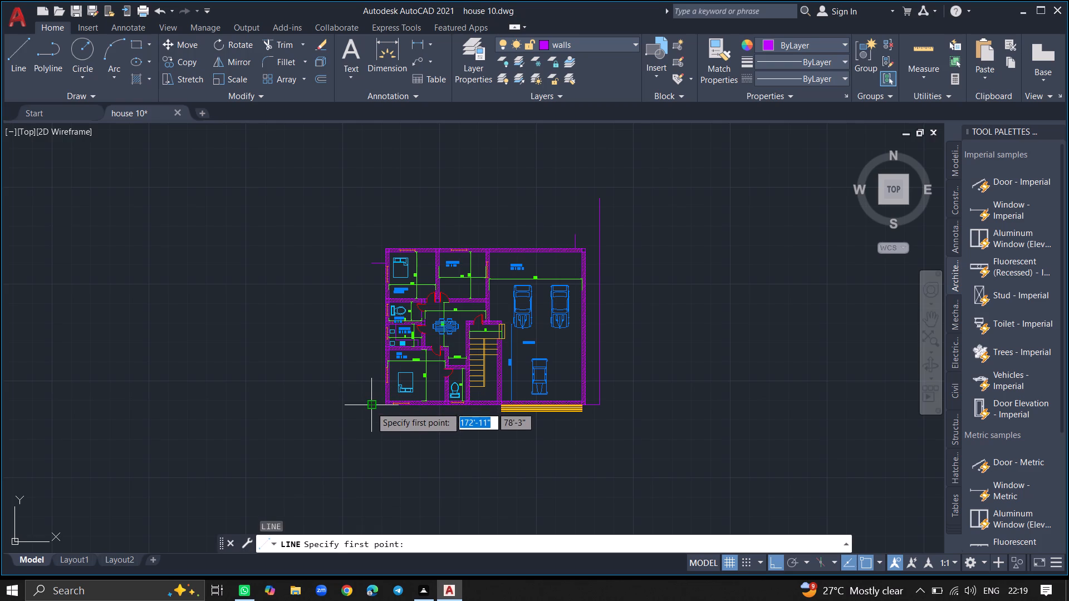
click(371, 407)
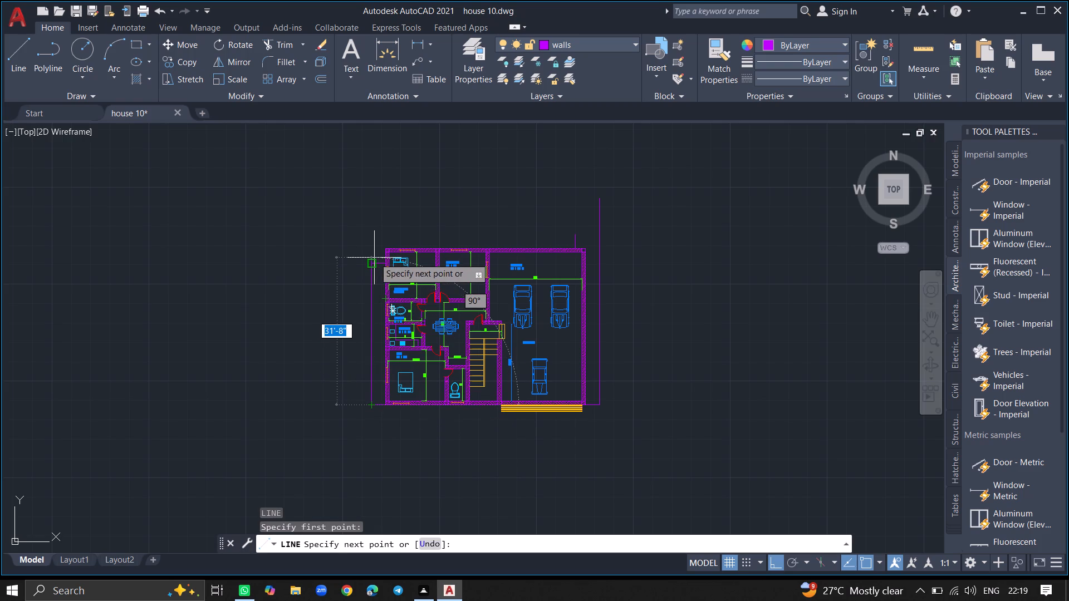
click(372, 258)
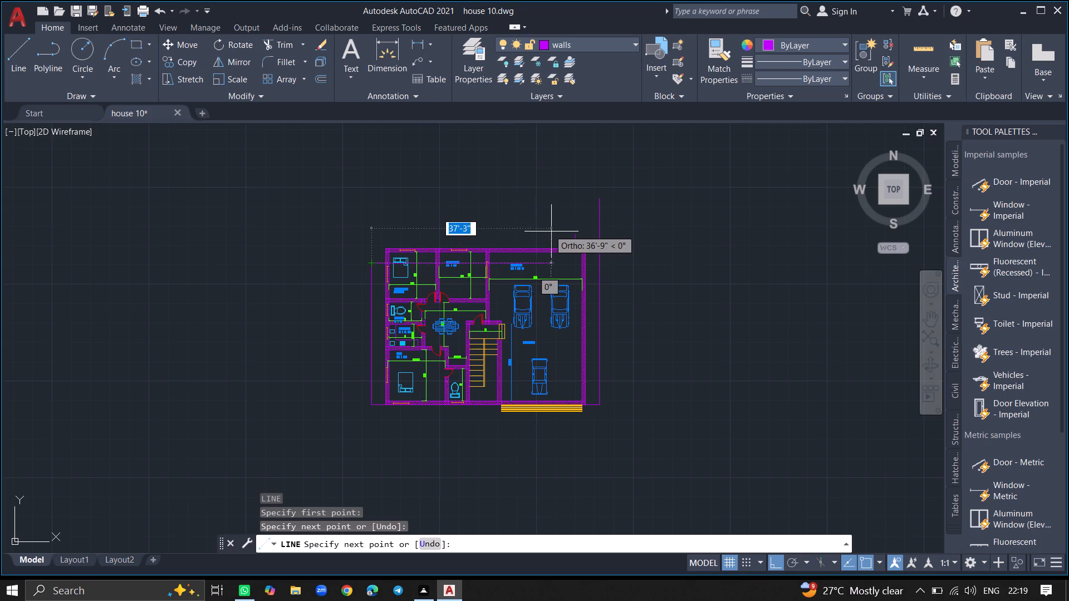
ctrl+scroll(570, 238, up, 2)
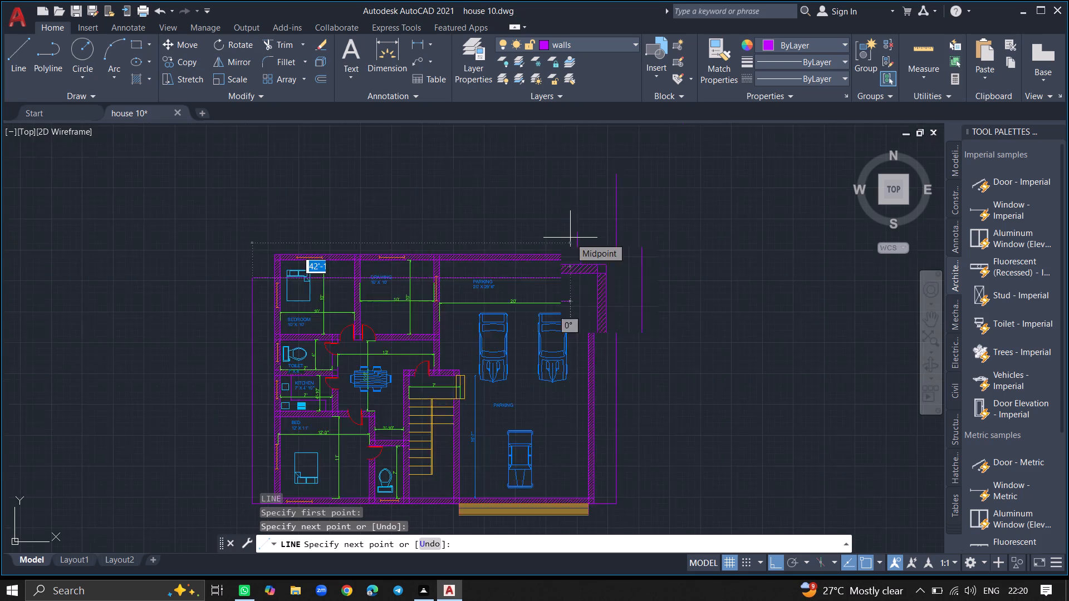
ctrl+scroll(570, 238, up, 2)
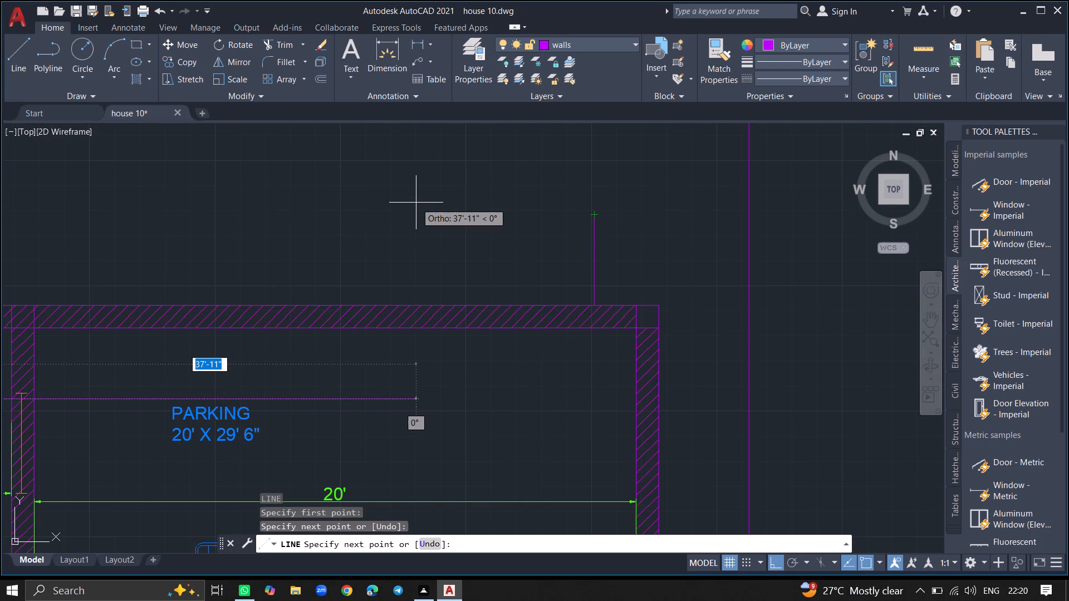
key(F8)
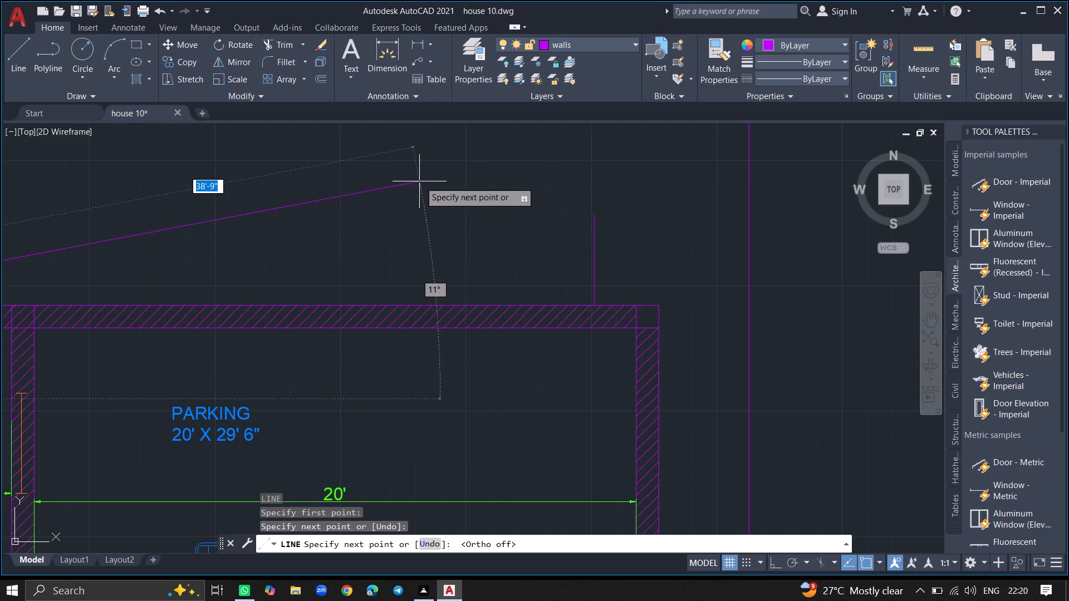
ctrl+scroll(419, 181, down, 4)
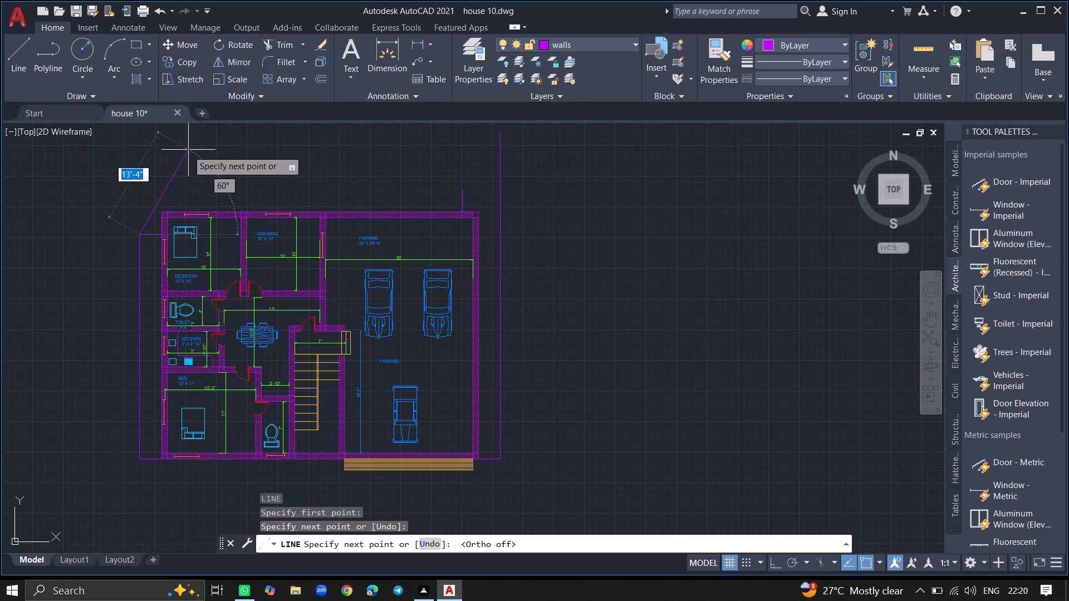
key(Escape)
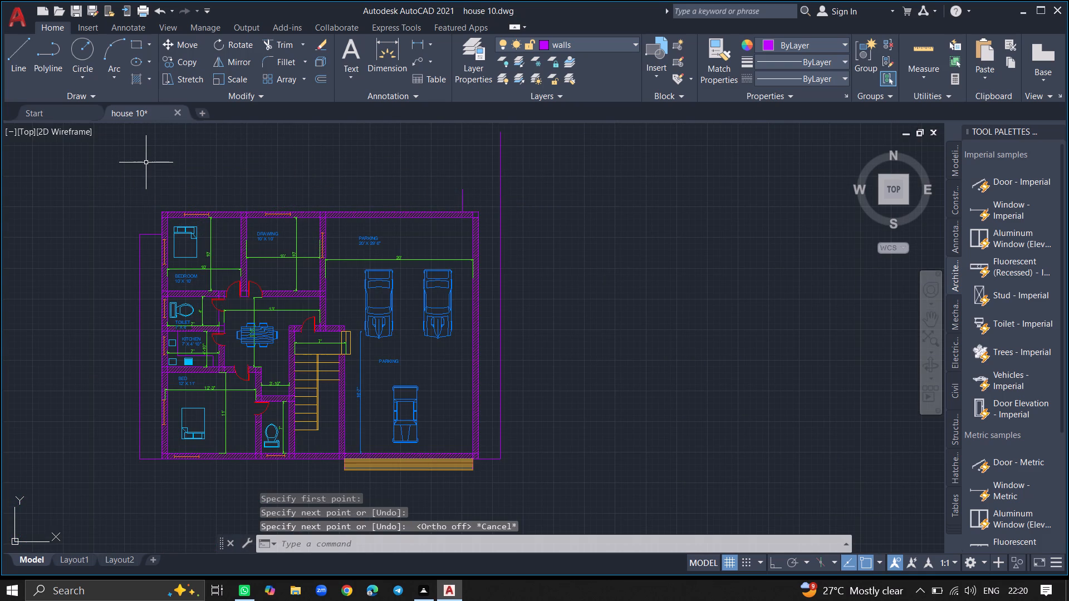
Draw connected lines from the north 3' line's top east to the east boundary, west across the north side, and down to the west boundary line.
key(l)
key(Return)
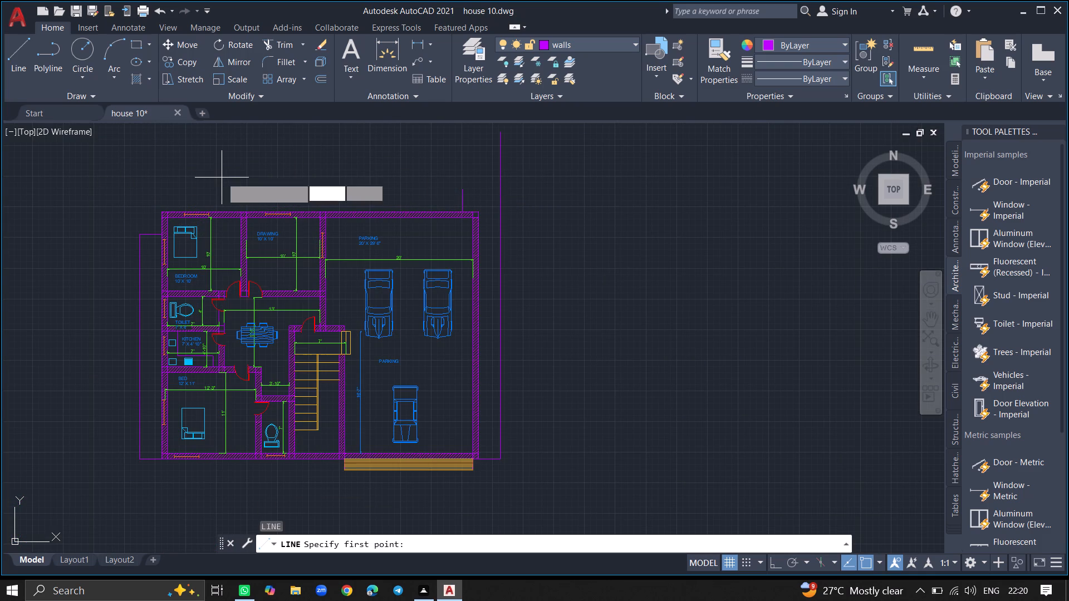
click(464, 191)
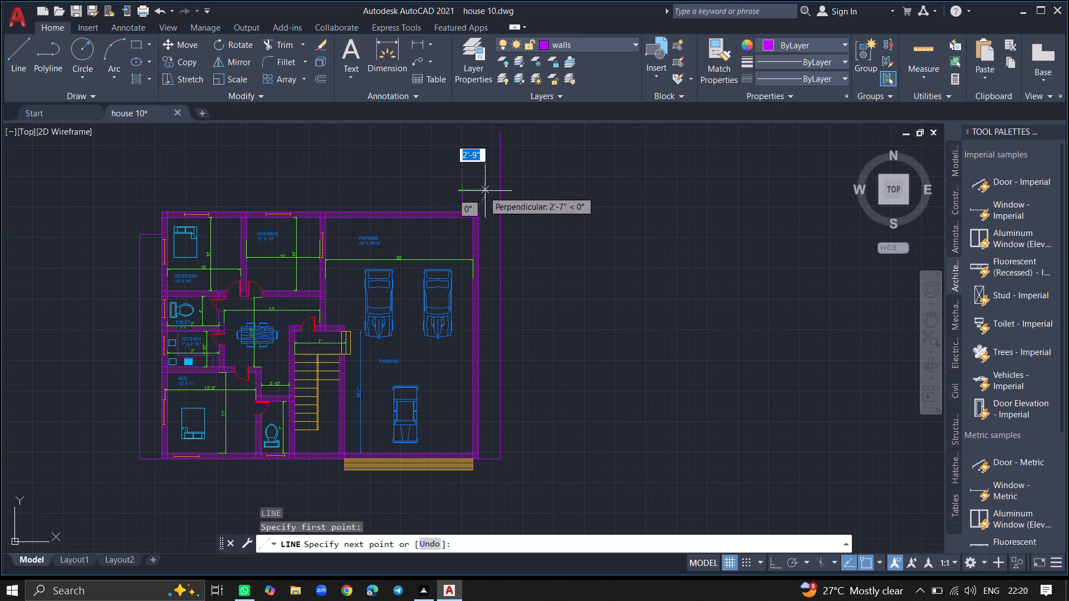
click(502, 191)
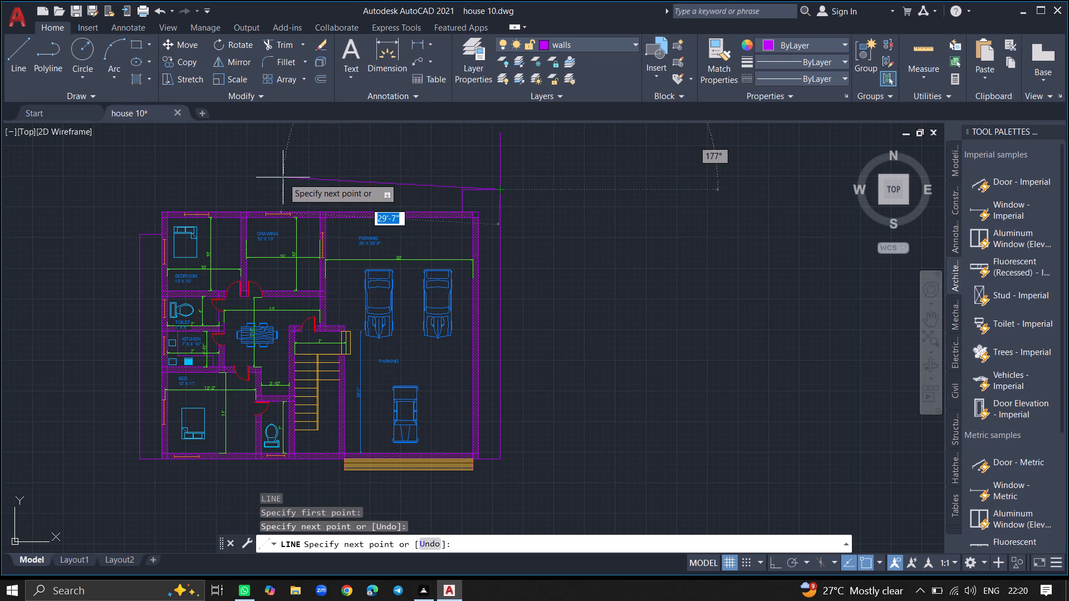
key(F8)
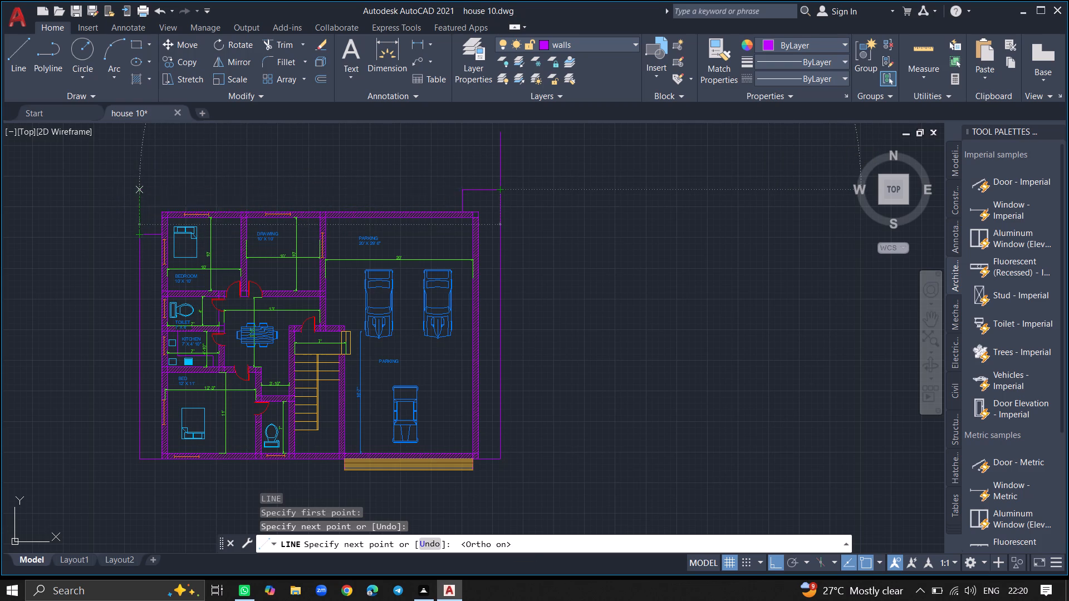
click(140, 189)
click(136, 237)
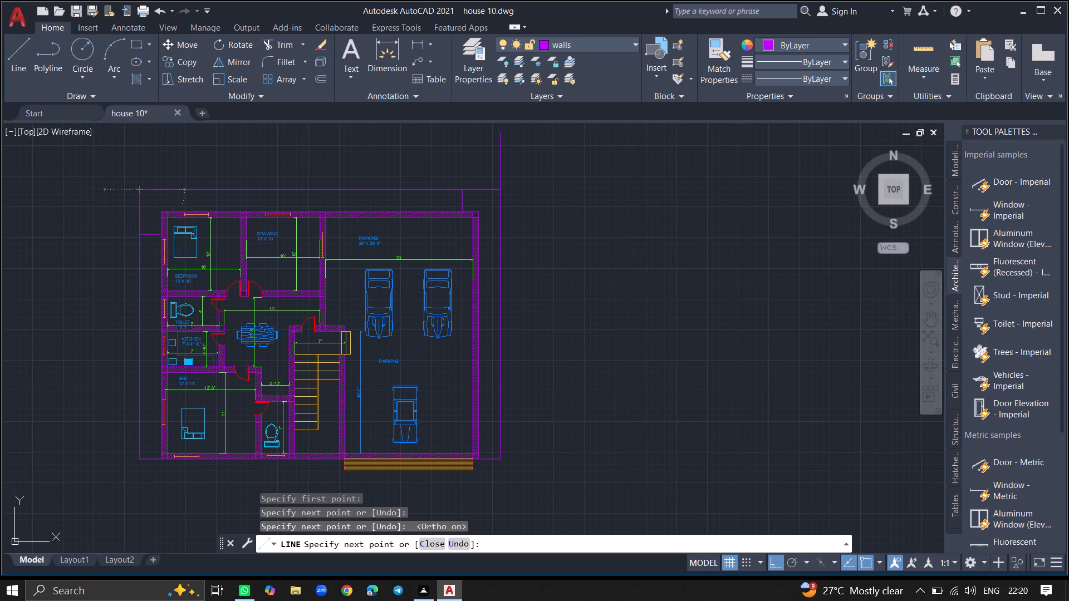
key(Return)
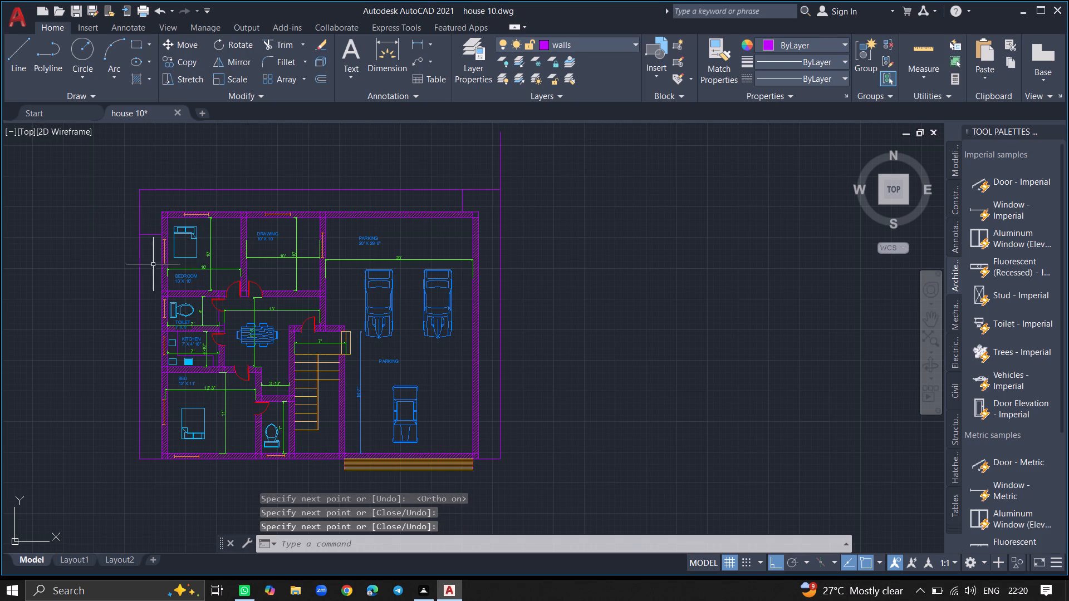
Delete the overlong east boundary line that extends past the north boundary.
ctrl+scroll(156, 277, up, 1)
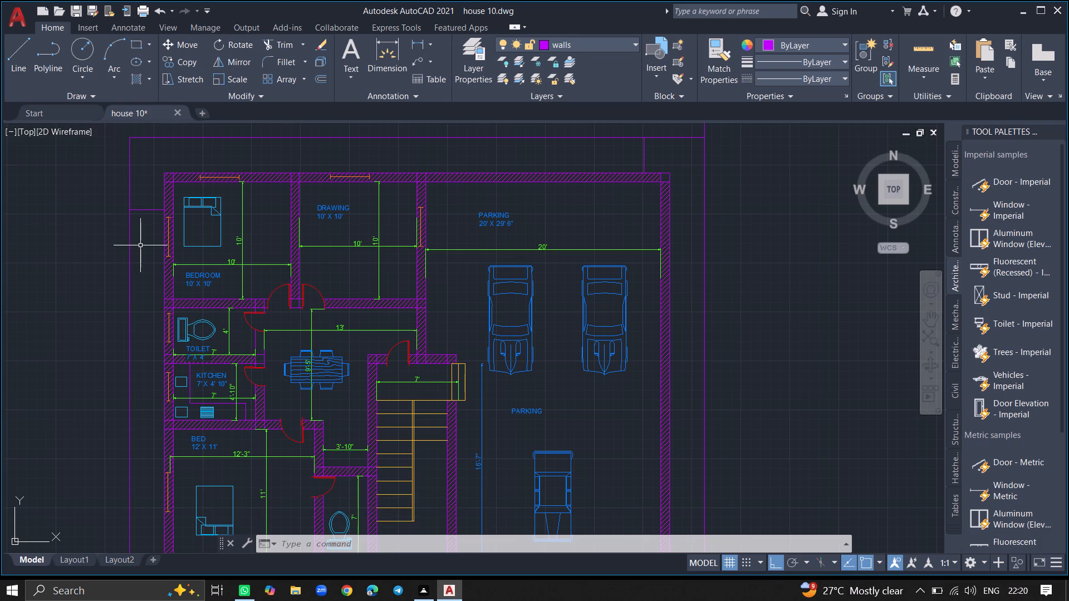
ctrl+scroll(140, 245, down, 8)
ctrl+scroll(148, 245, up, 3)
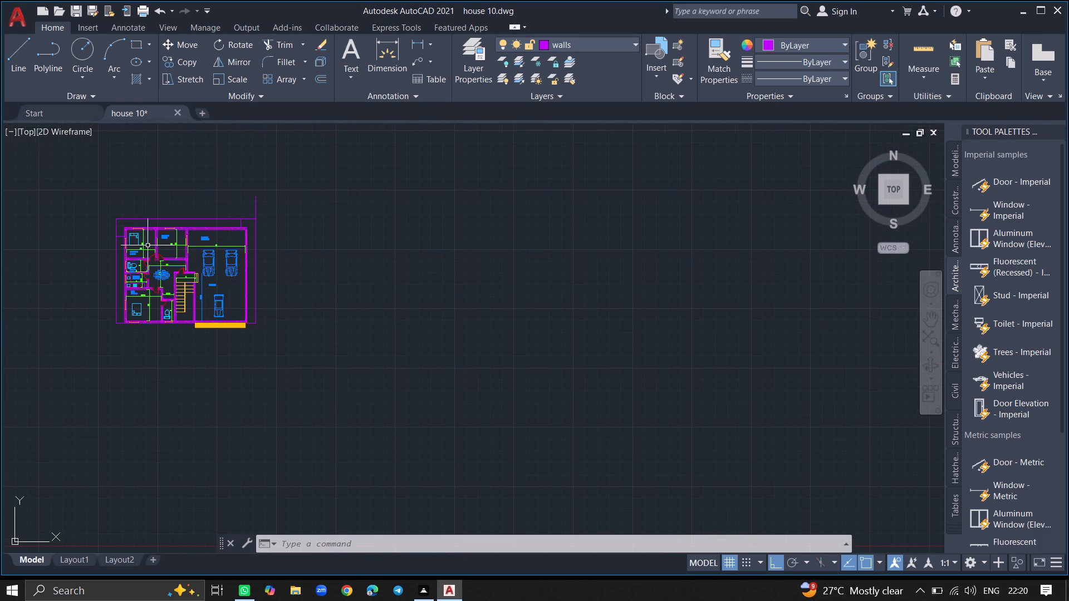
ctrl+scroll(179, 258, down, 2)
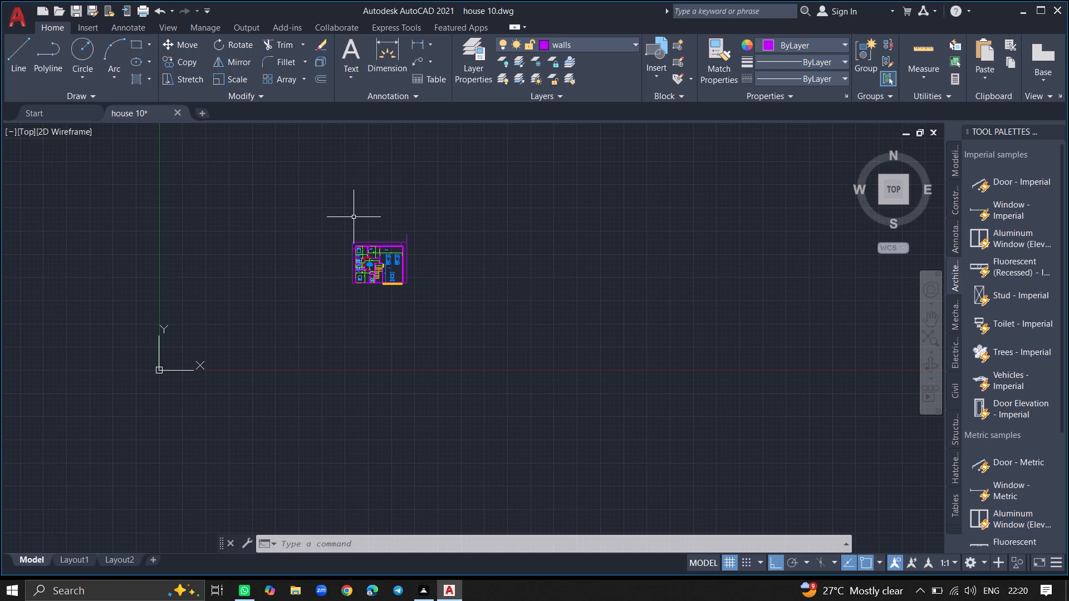
ctrl+scroll(354, 218, up, 3)
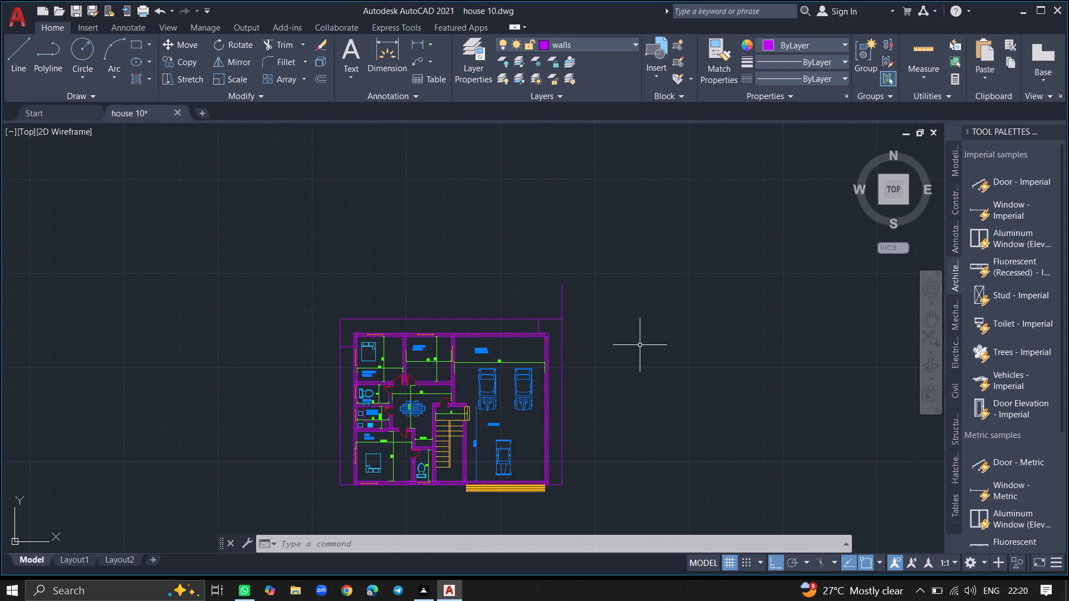
click(563, 363)
key(Delete)
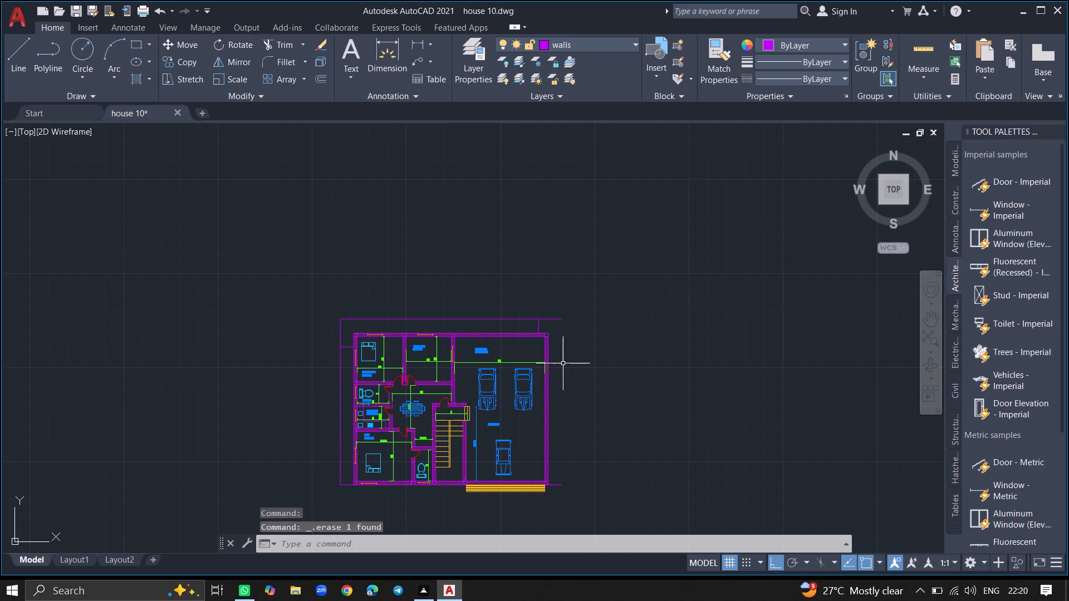
Redraw the east boundary line about 36'-7" long, from the southeast 3' line's outer end north to the north boundary's east end.
key(l)
key(Return)
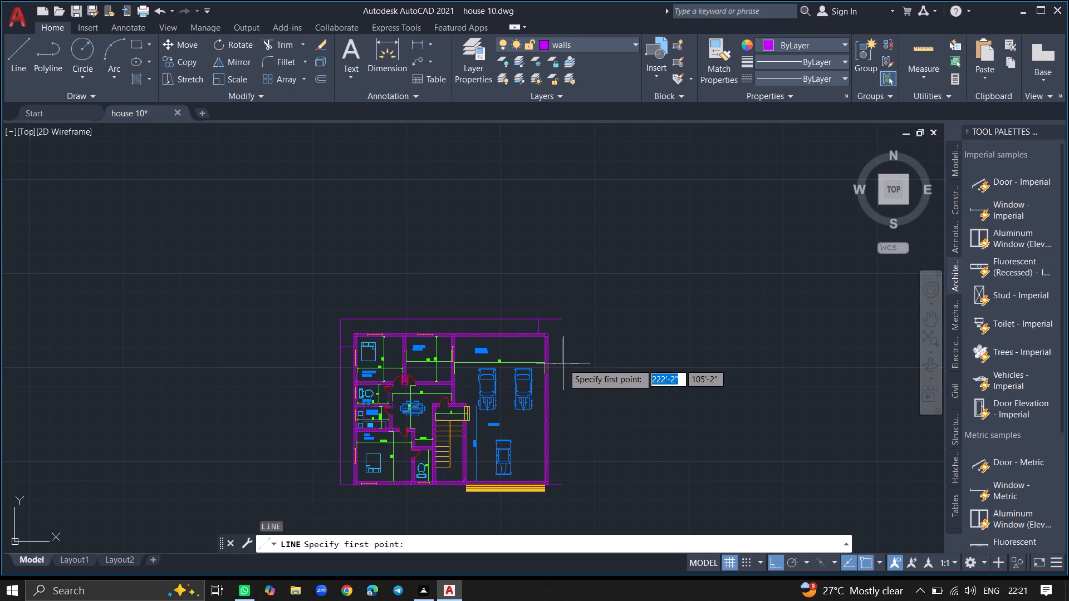
click(561, 484)
ctrl+scroll(547, 318, up, 2)
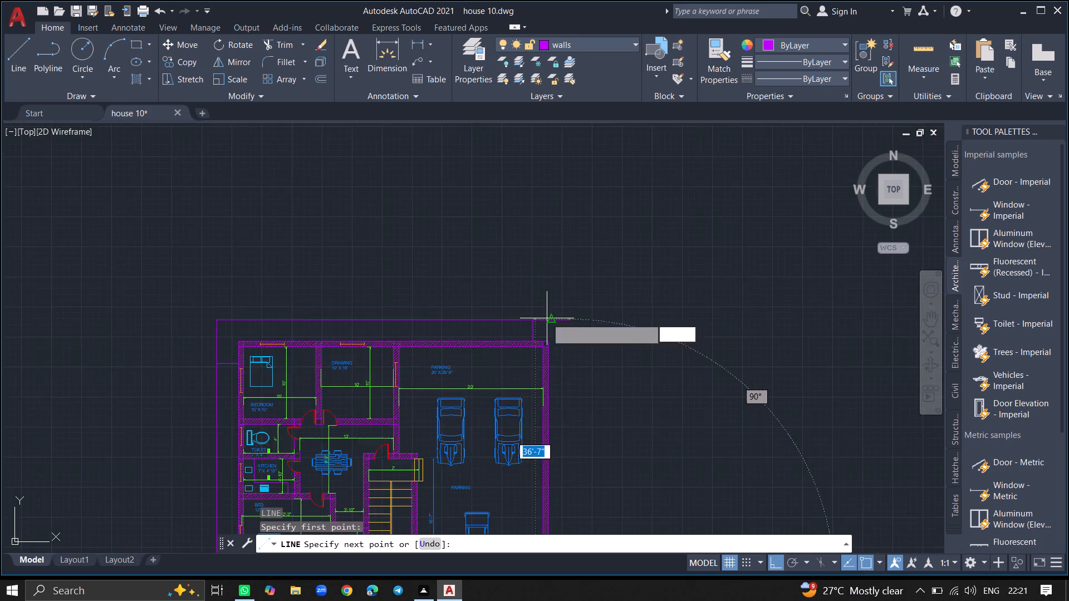
ctrl+scroll(547, 318, up, 1)
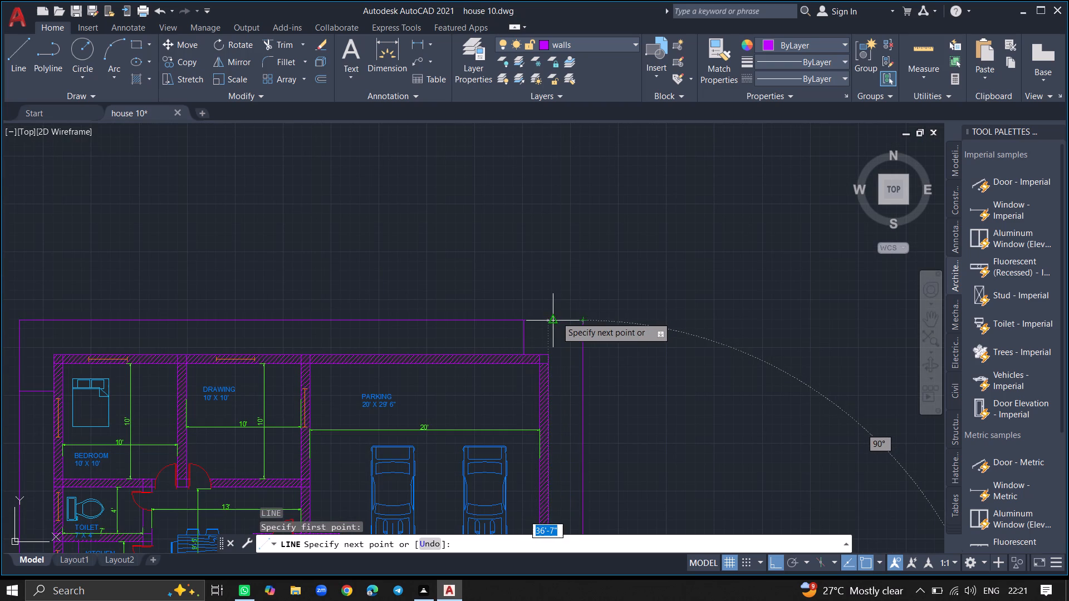
click(579, 318)
key(Return)
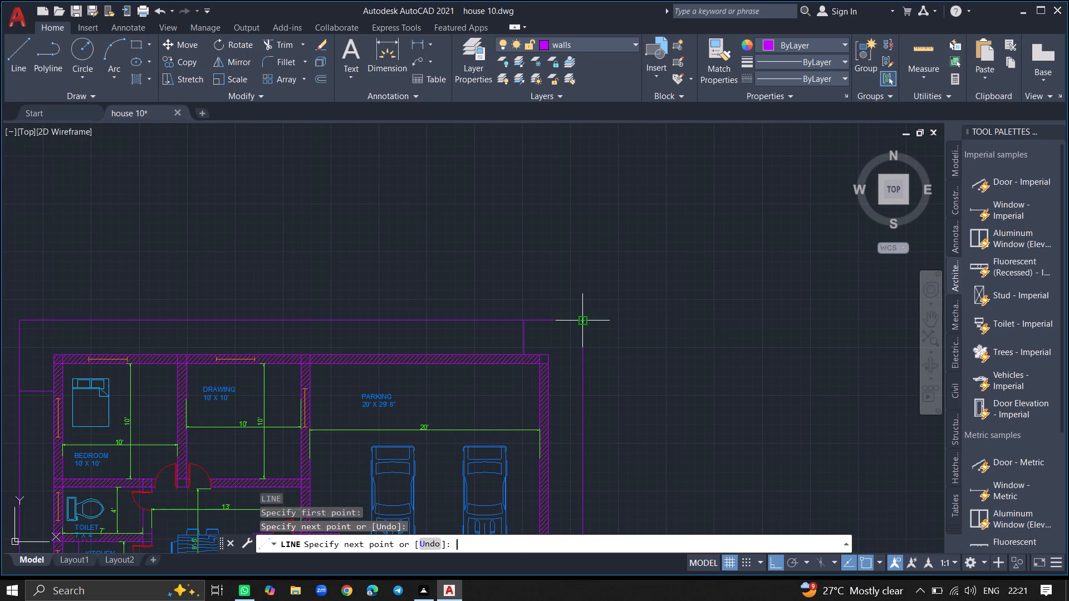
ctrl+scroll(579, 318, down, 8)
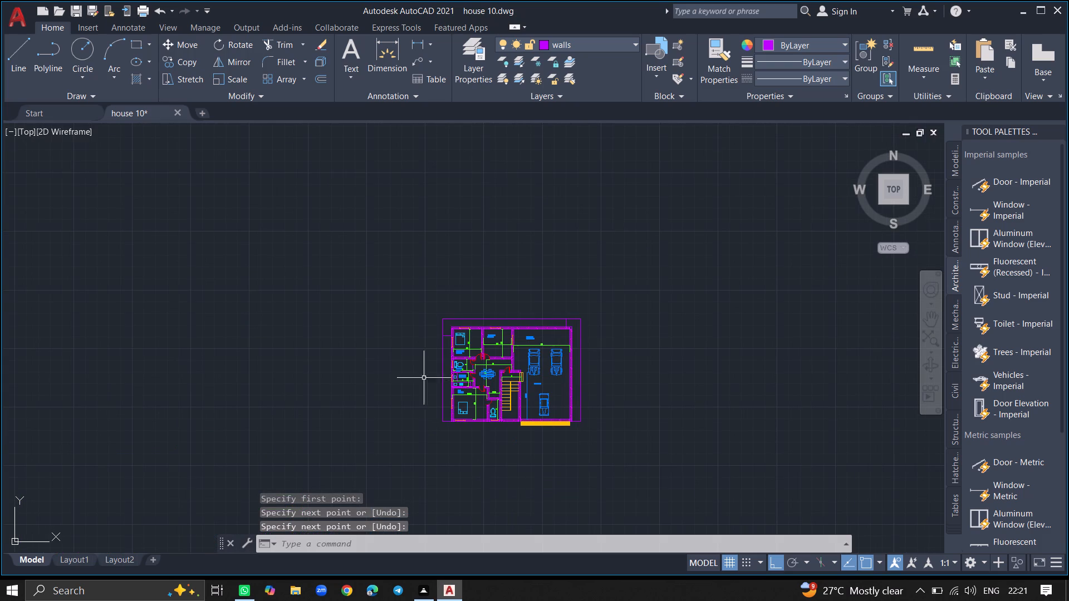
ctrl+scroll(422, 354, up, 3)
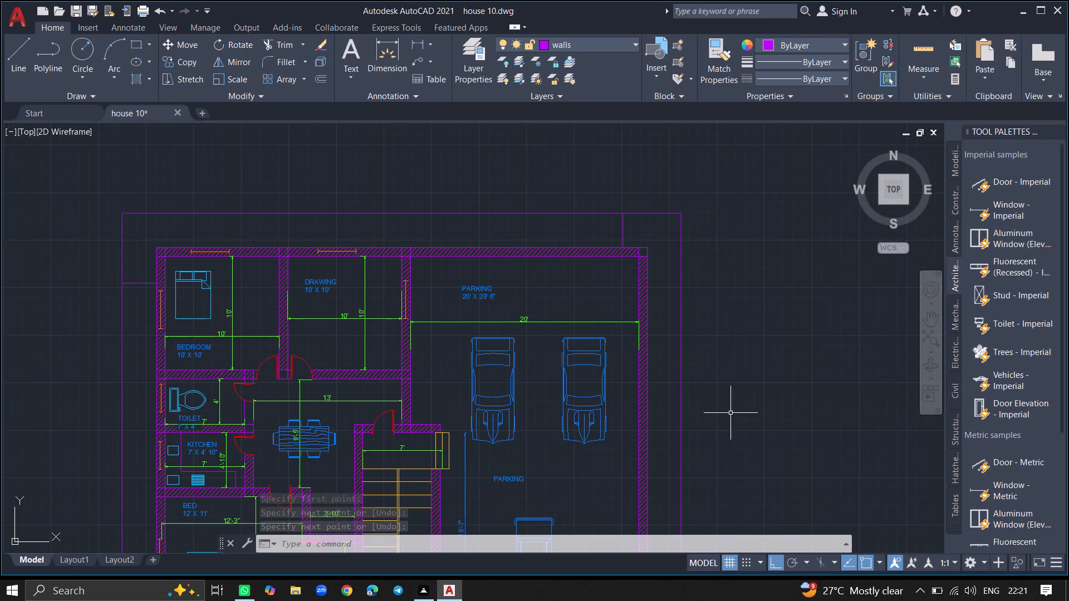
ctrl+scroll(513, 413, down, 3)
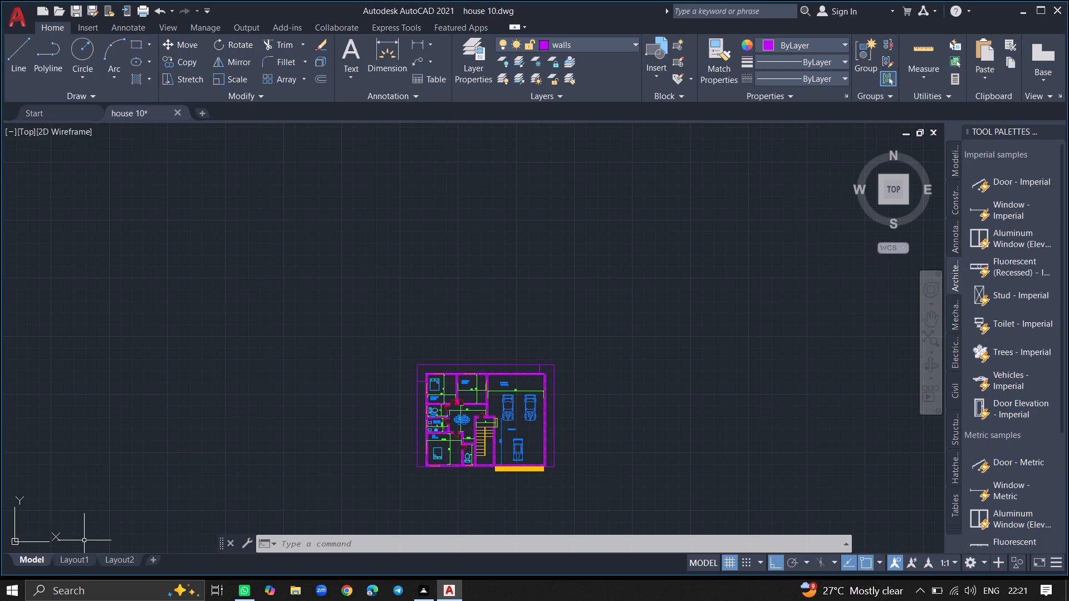
Save the house 10 drawing.
key(ctrl+s)
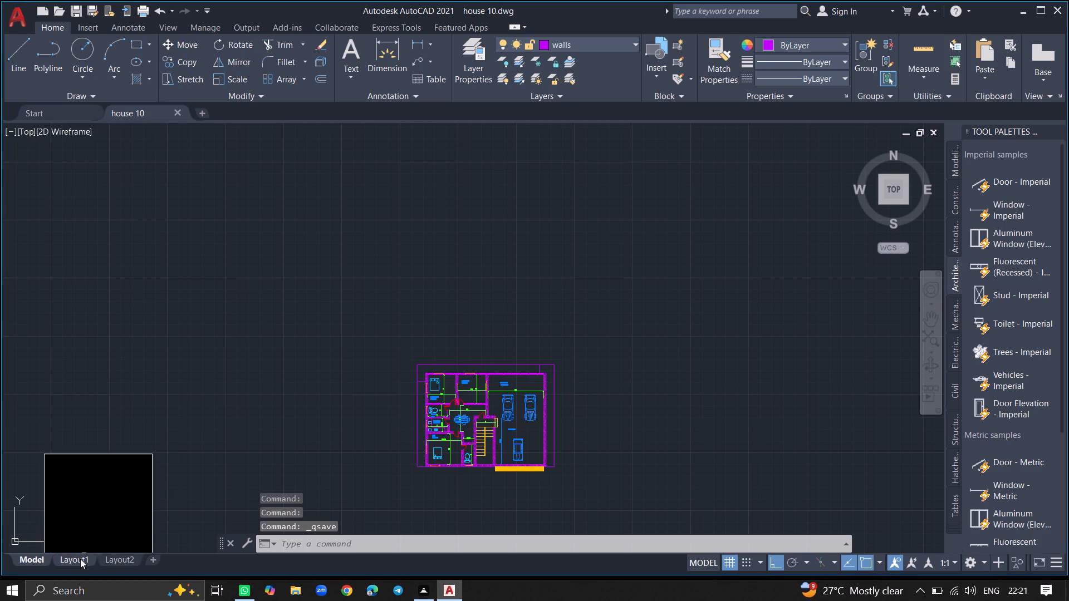
Delete the existing viewport from the Layout1 sheet.
click(80, 559)
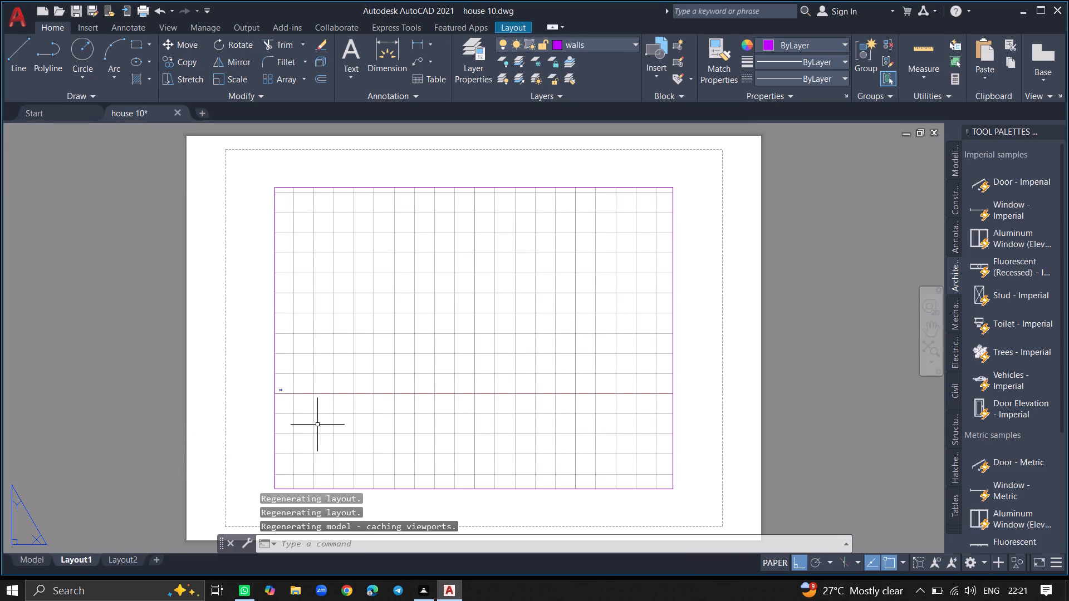
ctrl+scroll(278, 395, up, 3)
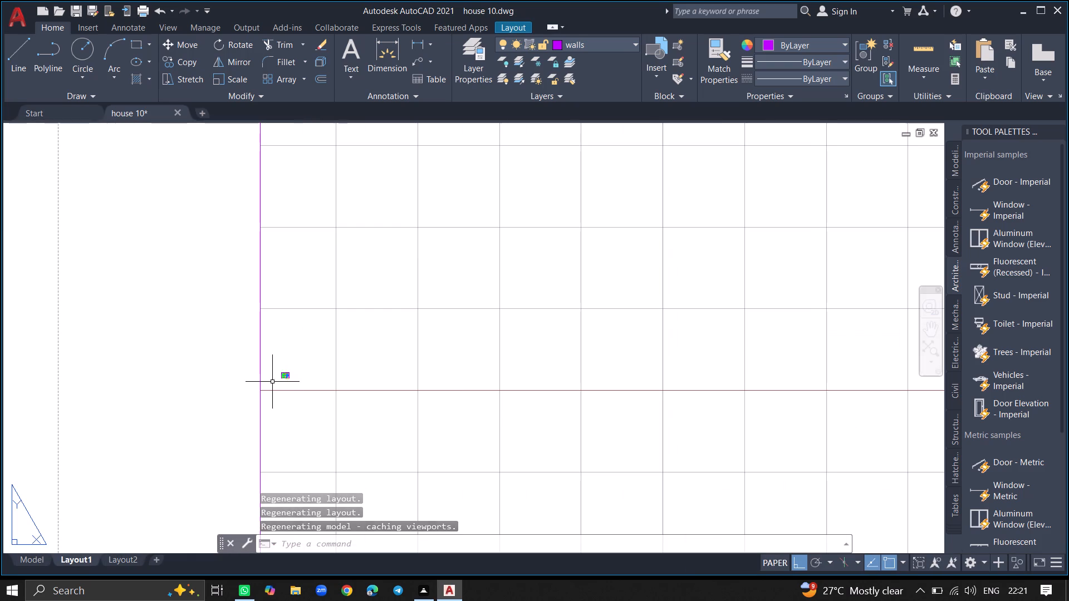
ctrl+scroll(272, 382, up, 7)
ctrl+scroll(272, 382, down, 8)
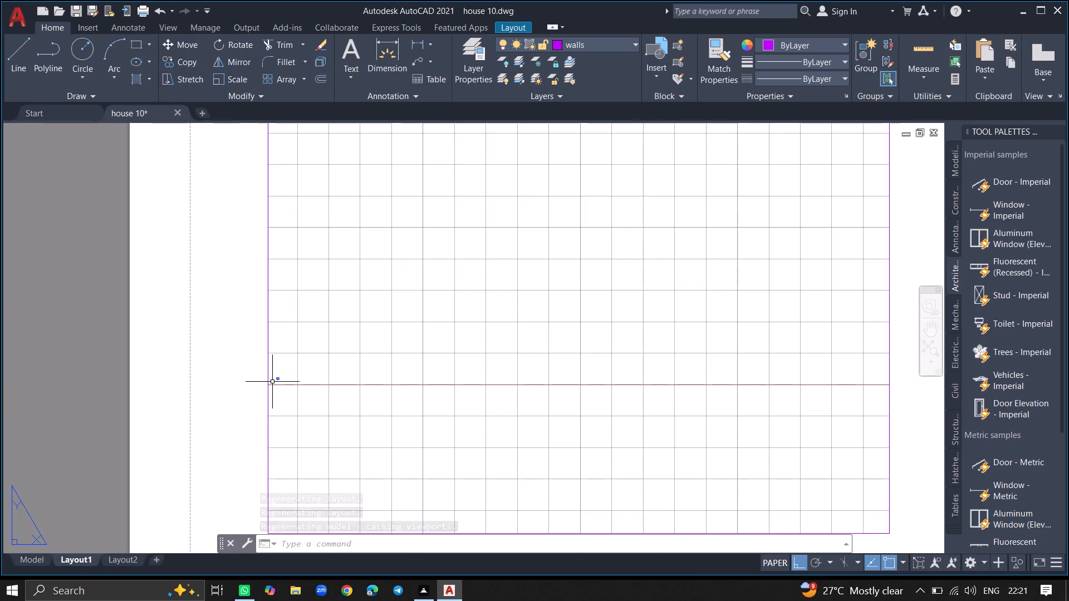
ctrl+scroll(418, 357, down, 3)
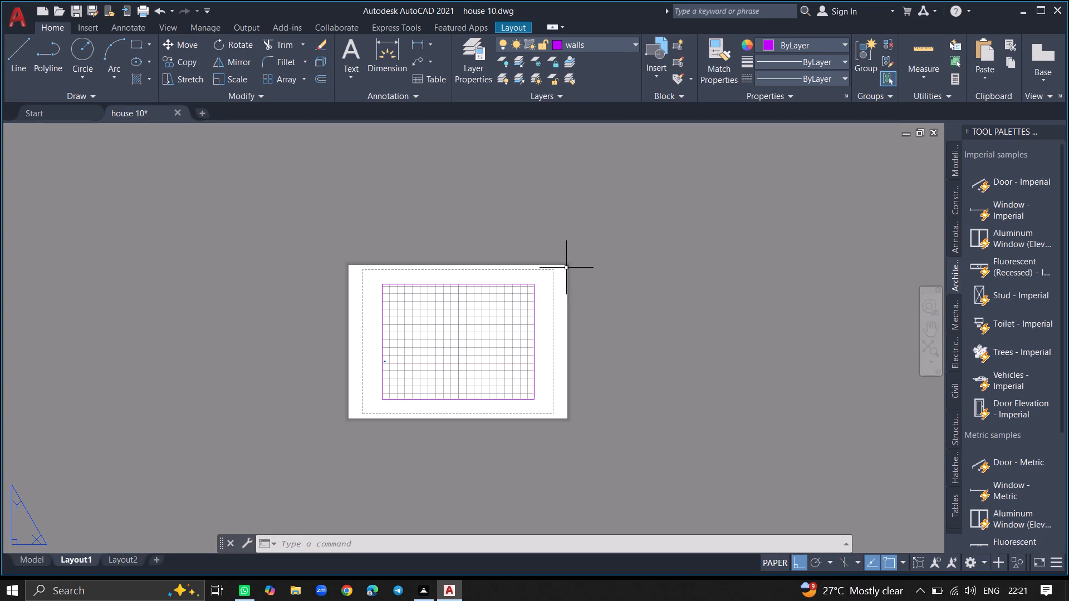
click(556, 271)
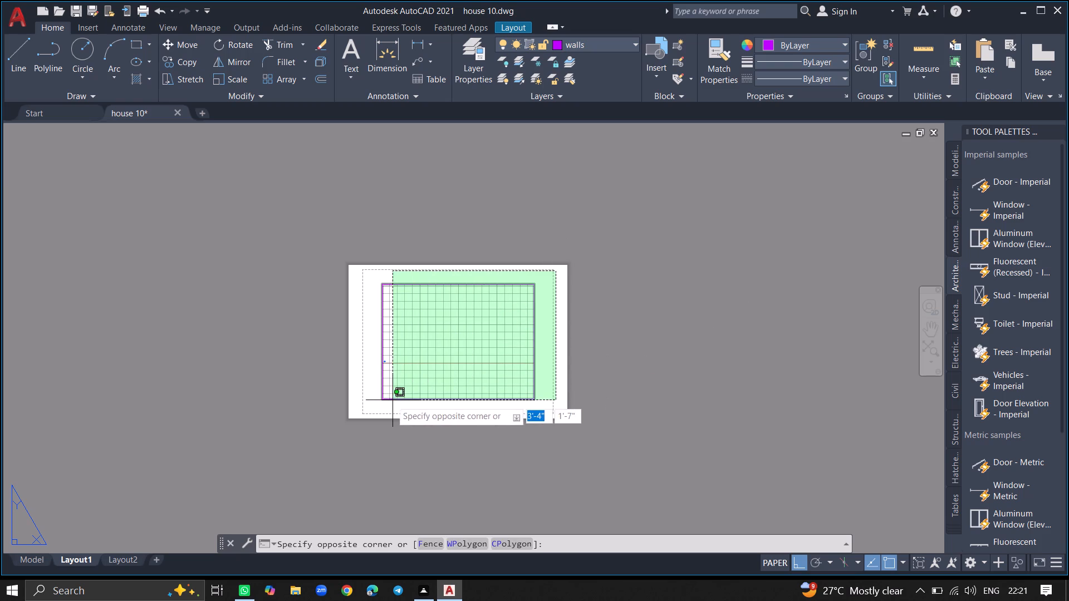
click(365, 405)
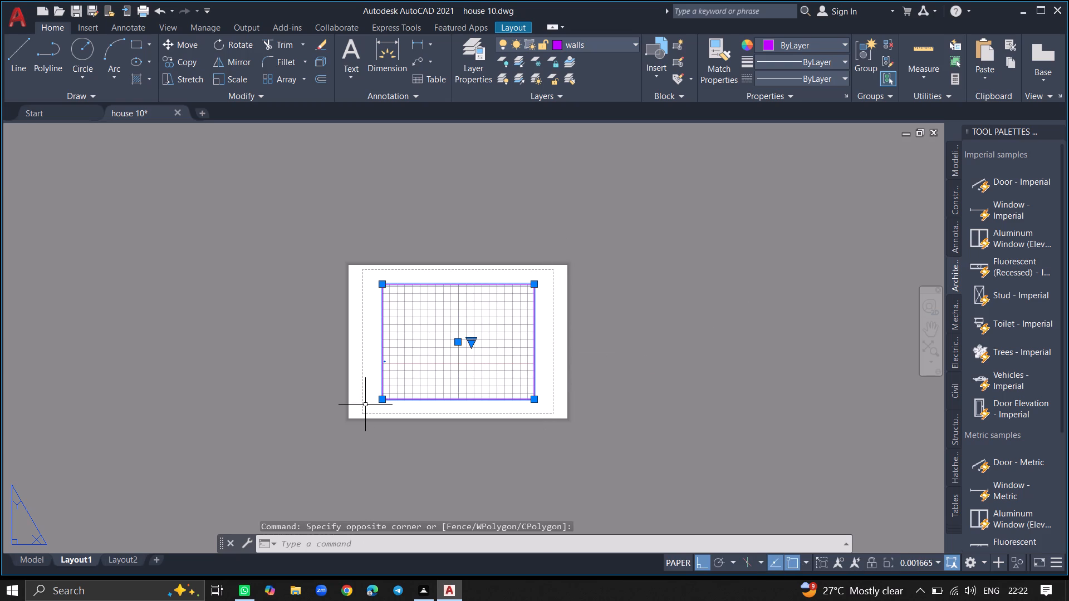
key(Delete)
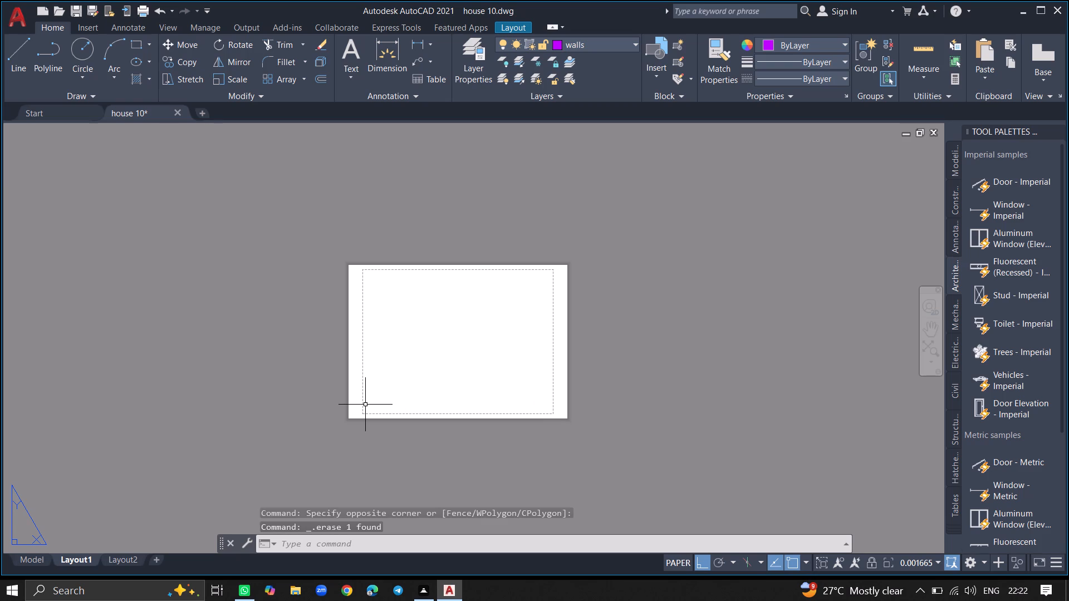
Modify Layout1's page setup to use the DWG To PDF.pc3 plotter.
click(83, 553)
right_click(83, 553)
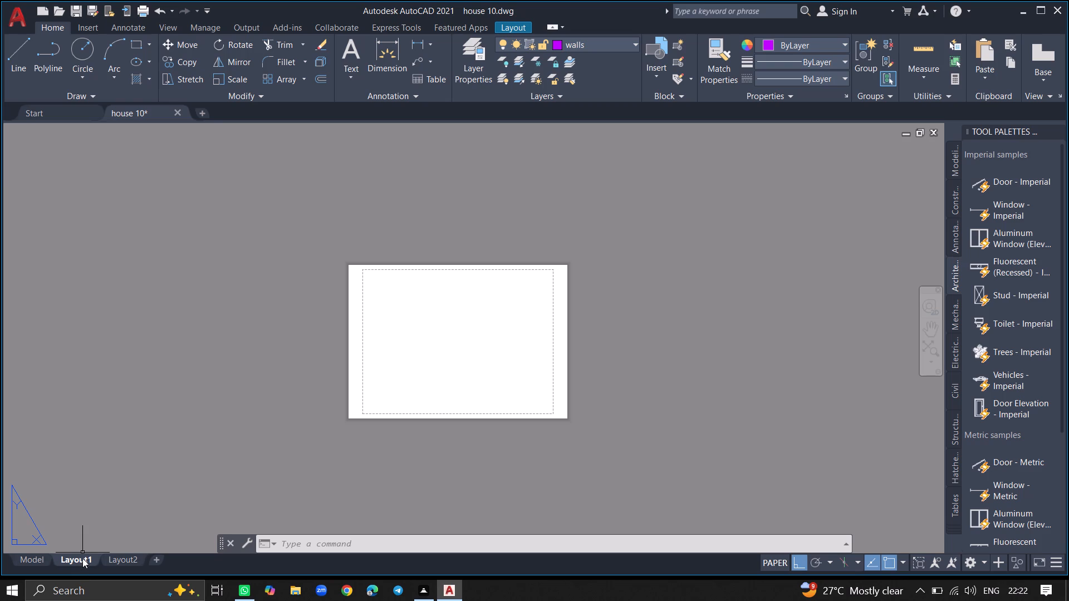
right_click(82, 558)
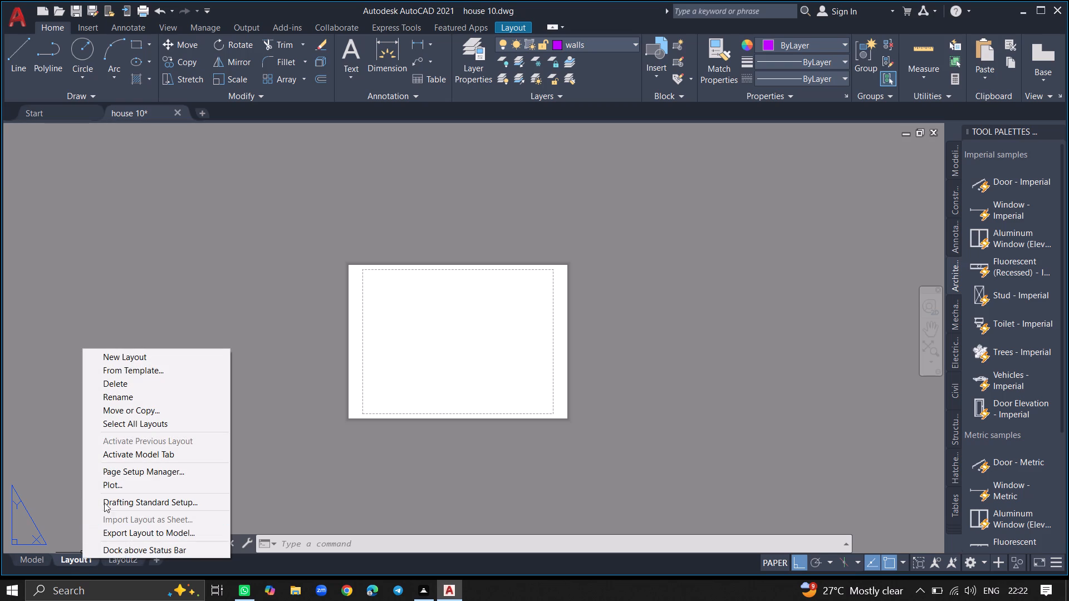
click(115, 471)
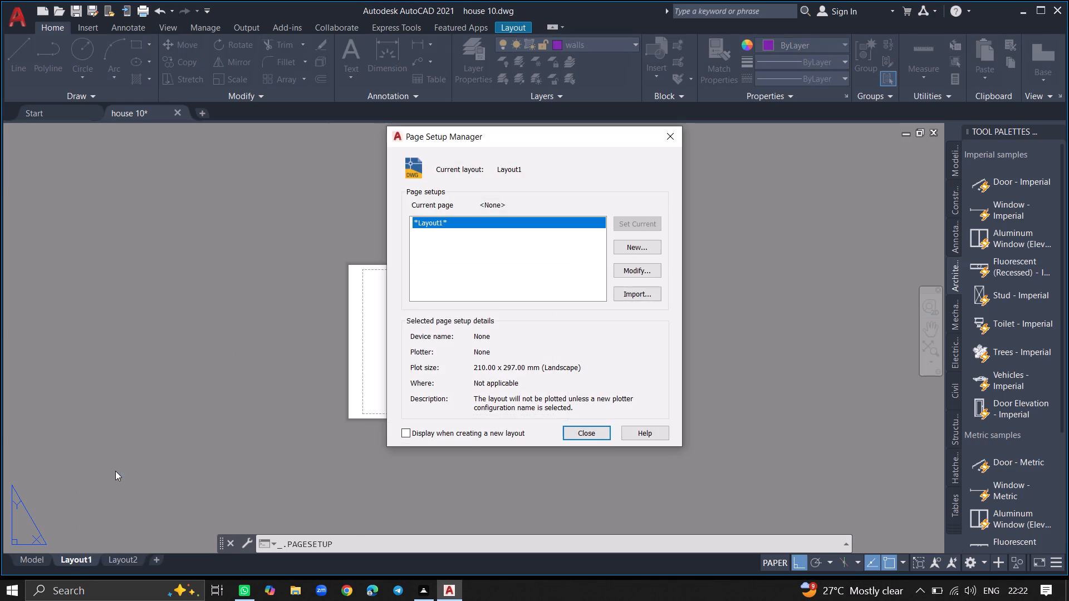
click(627, 271)
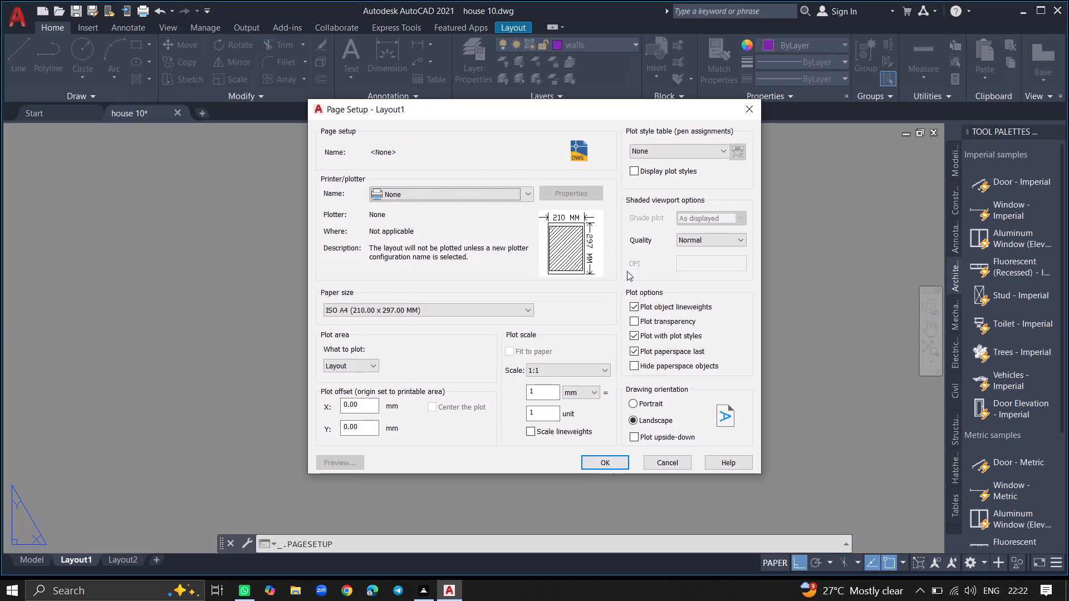
click(503, 191)
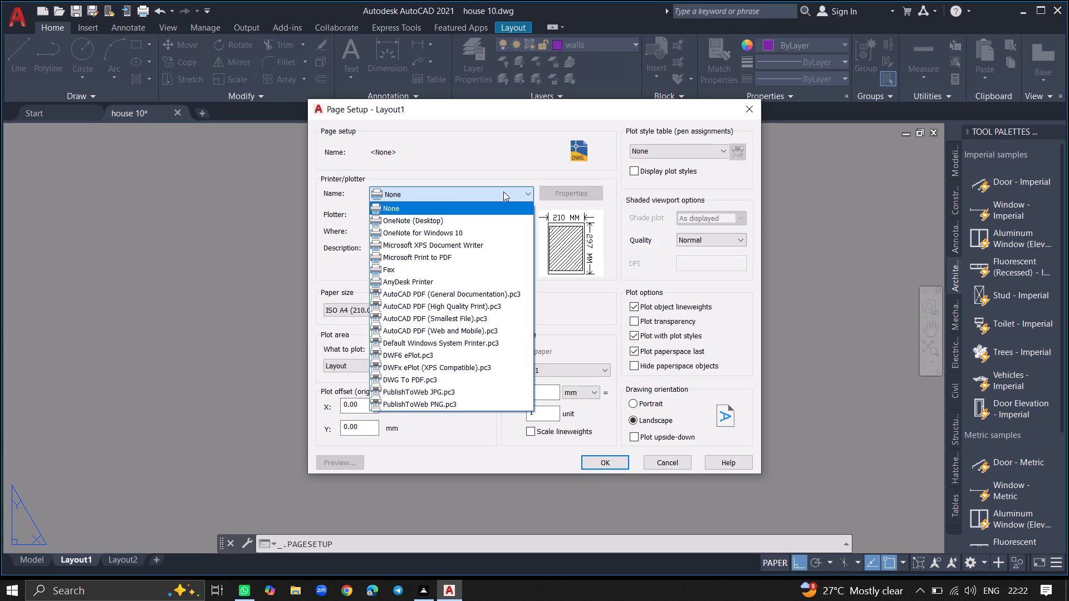
click(469, 383)
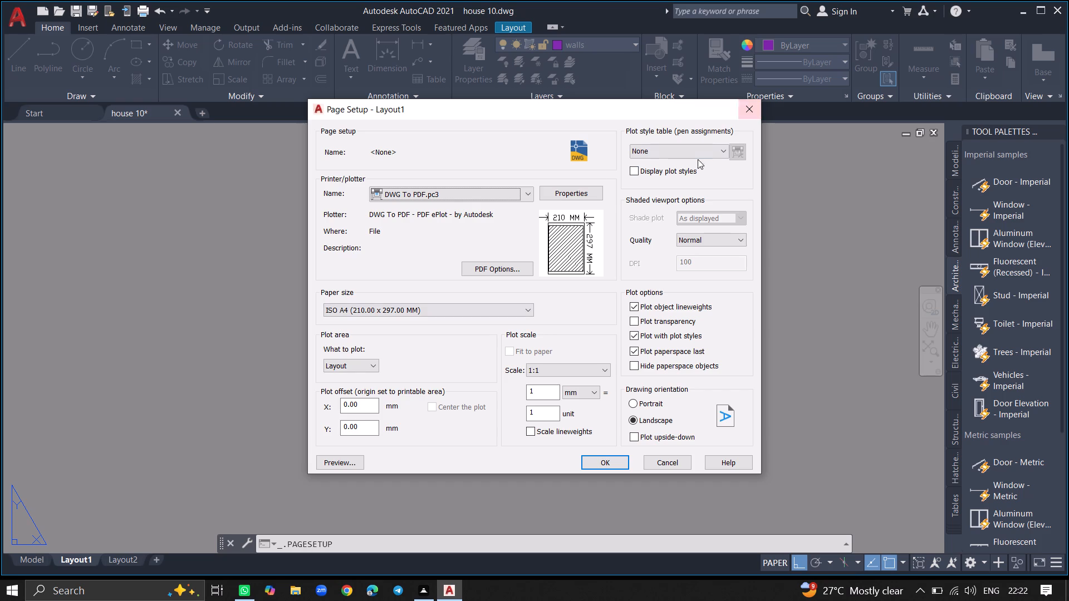
click(606, 460)
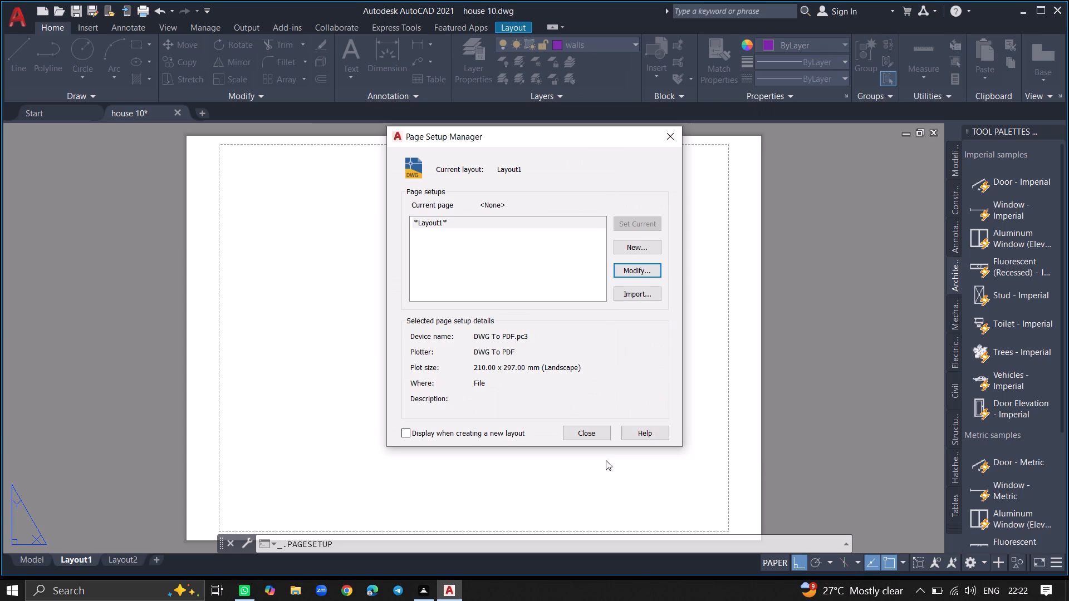
click(592, 432)
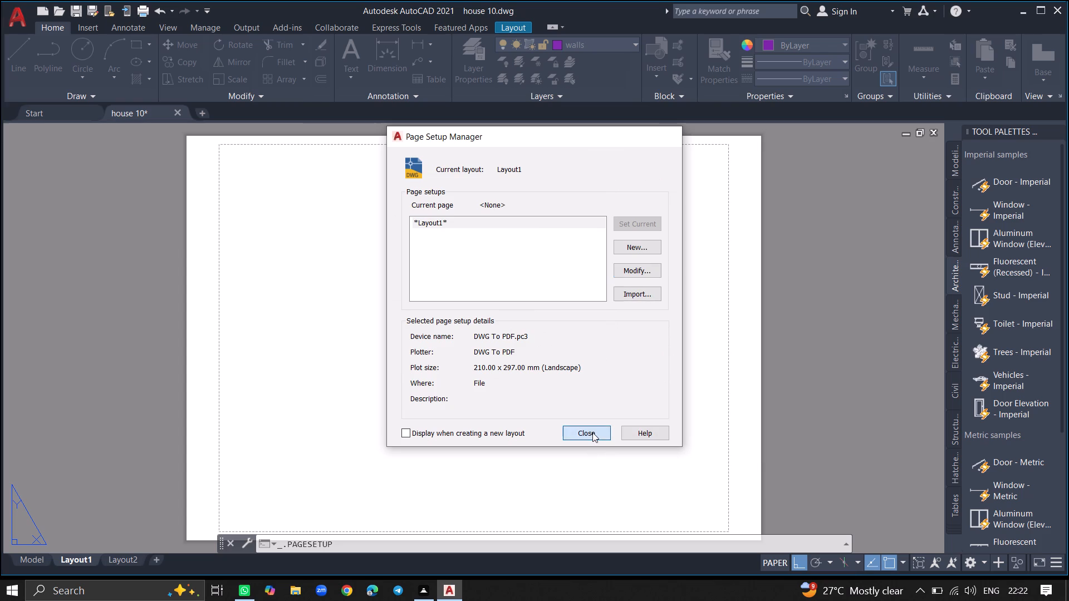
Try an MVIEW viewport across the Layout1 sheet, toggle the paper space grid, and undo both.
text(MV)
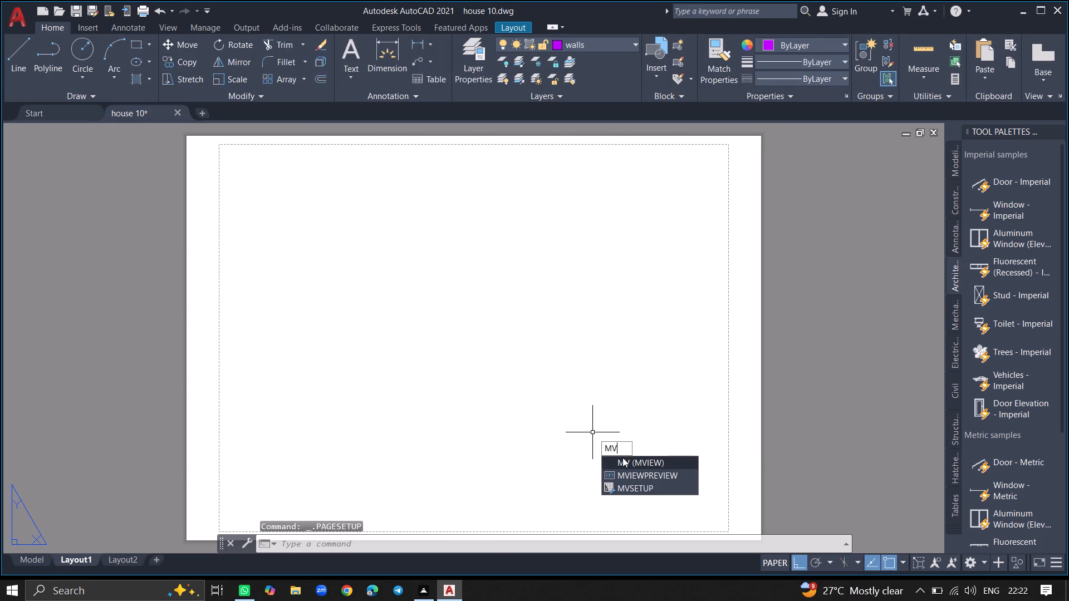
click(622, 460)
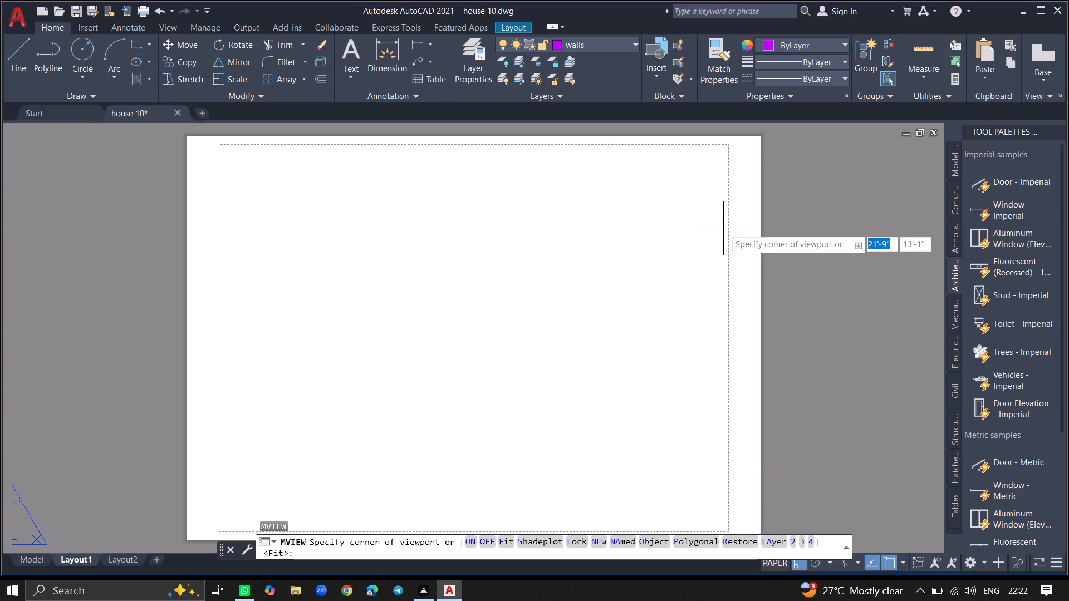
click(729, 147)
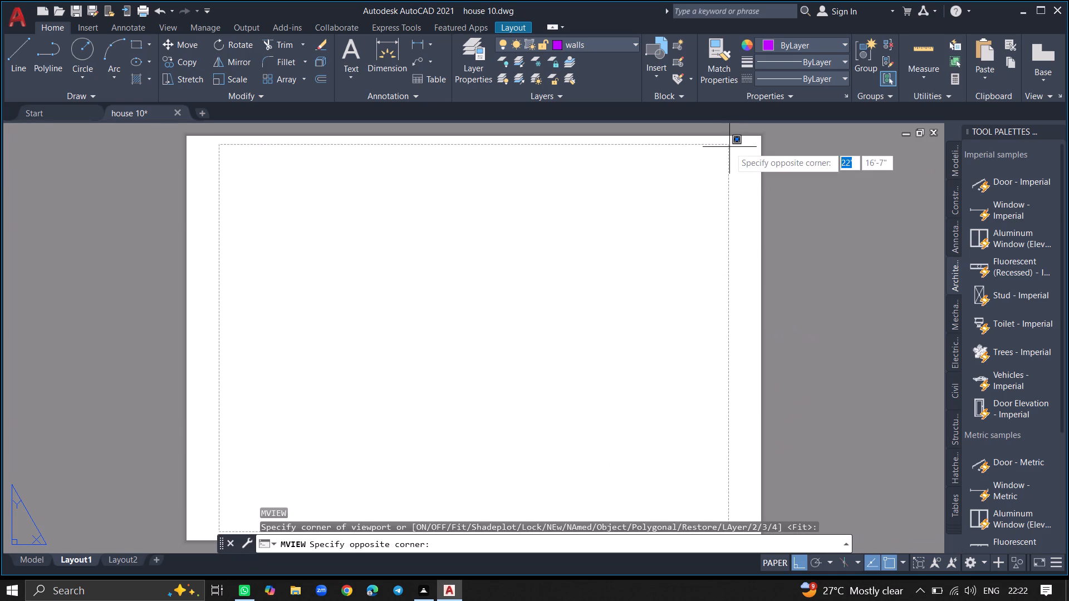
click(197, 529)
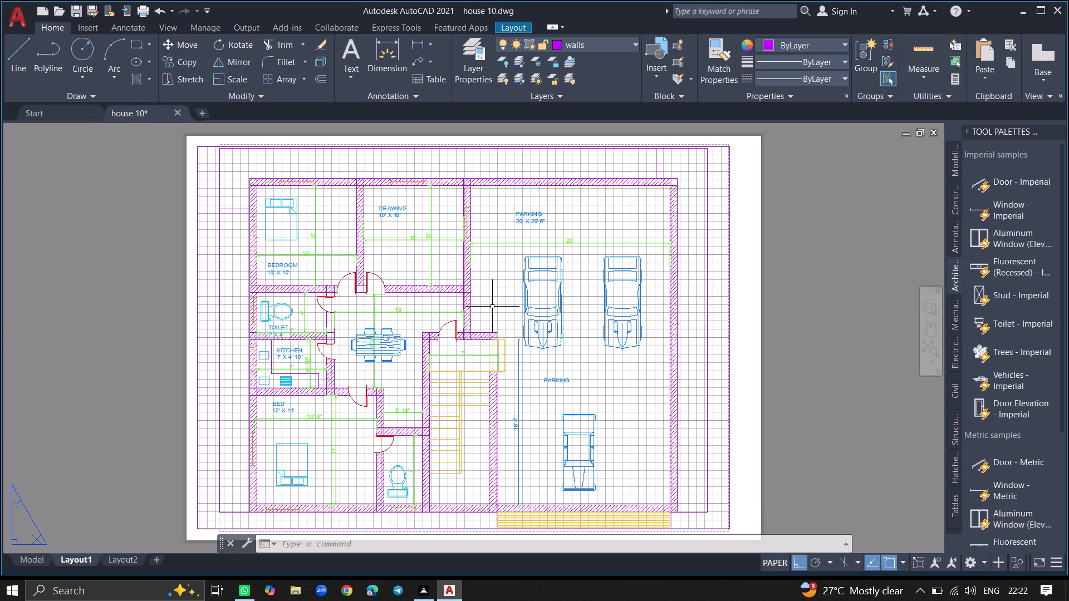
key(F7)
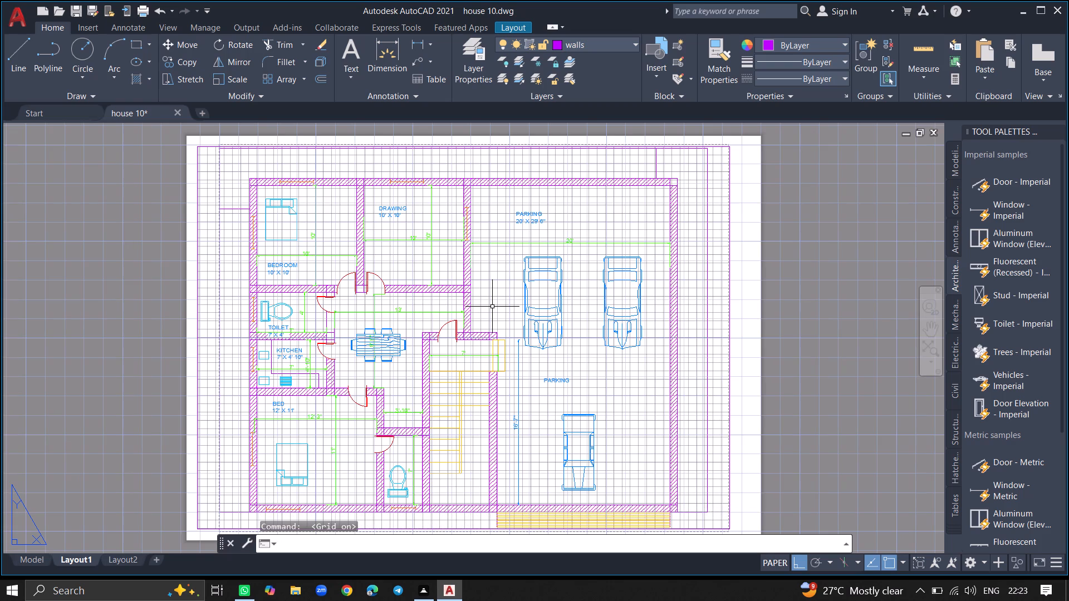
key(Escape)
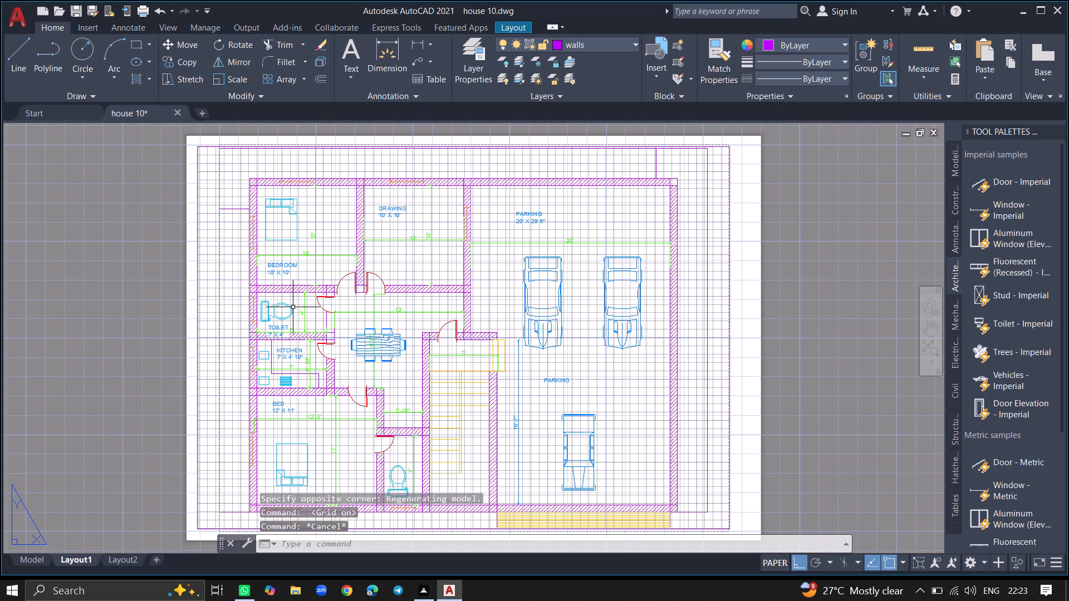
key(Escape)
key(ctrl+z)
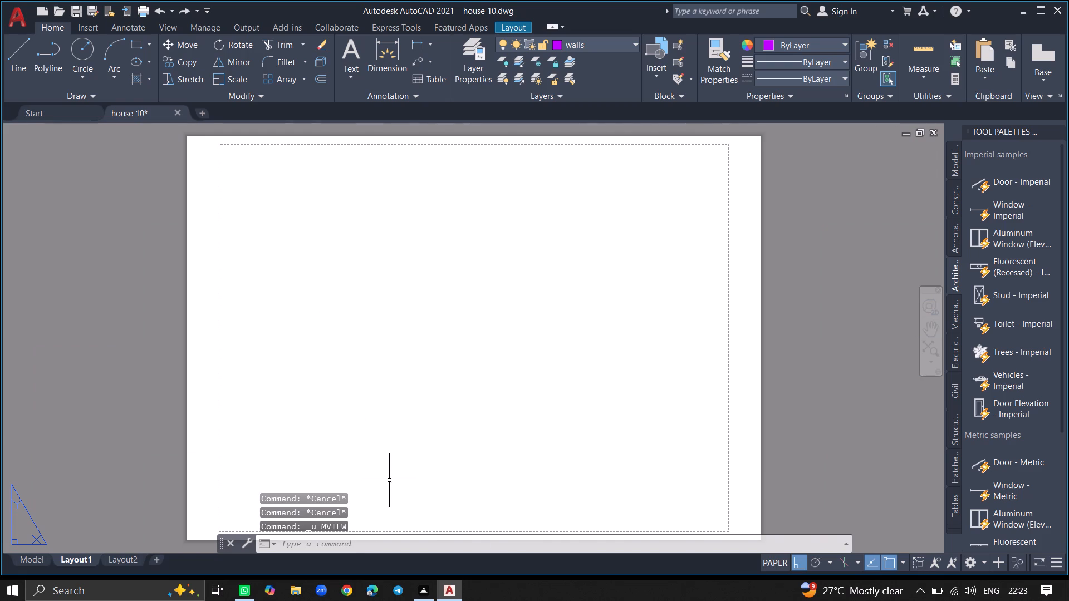
Create a rectangular MVIEW viewport of the floor plan across most of the Layout1 sheet.
click(395, 546)
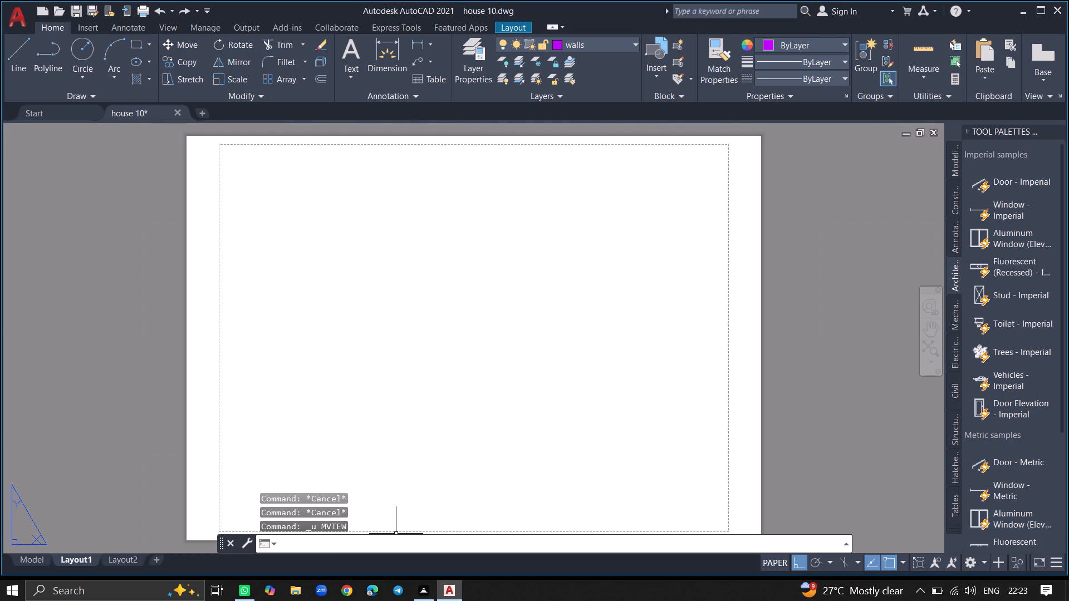
key(m)
text(VI)
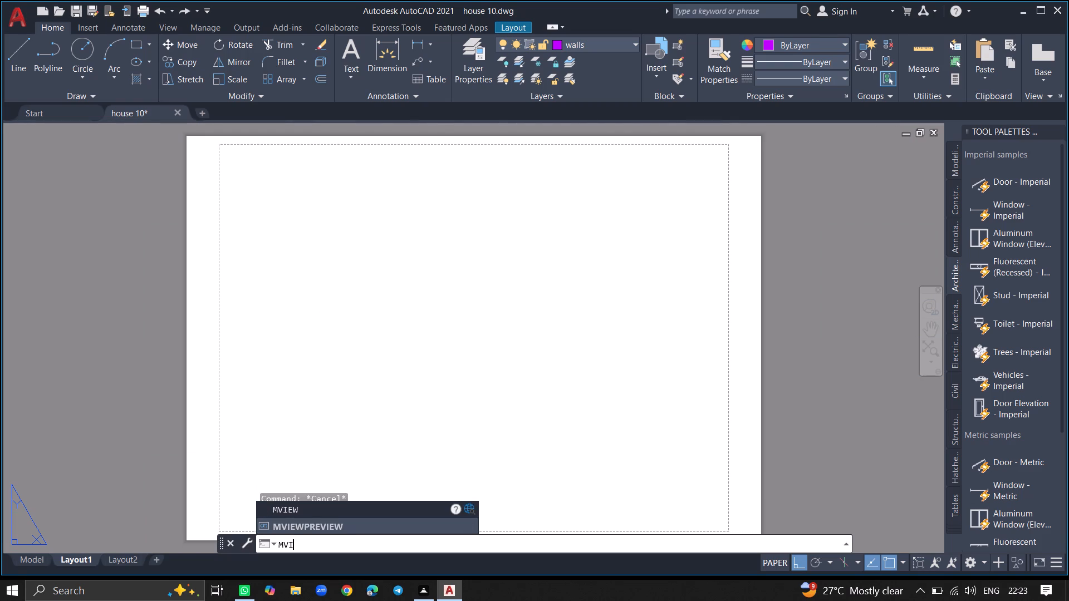
text(EW)
key(Return)
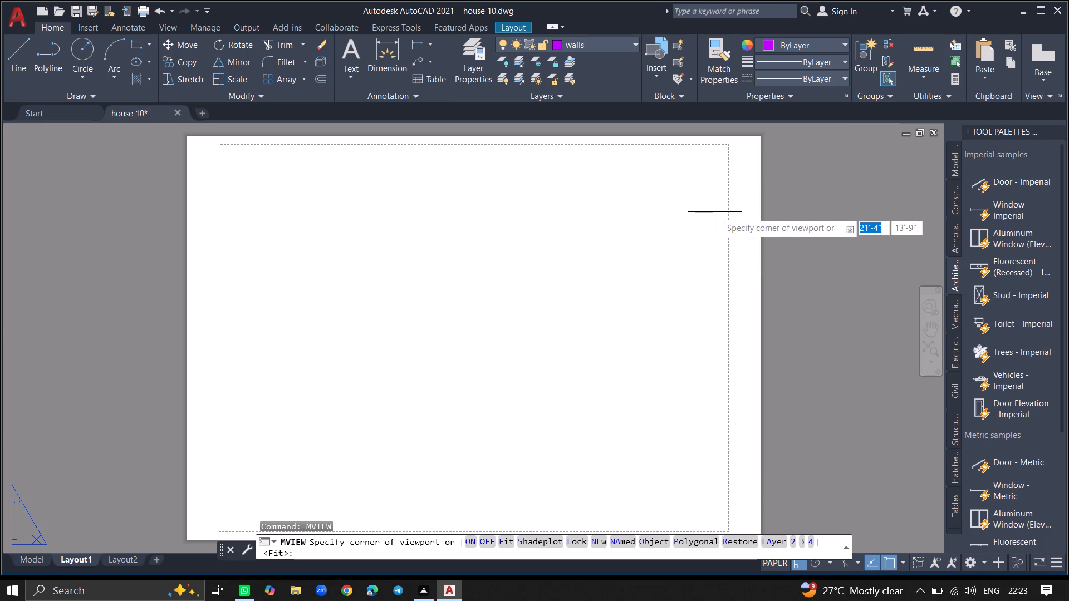
click(727, 148)
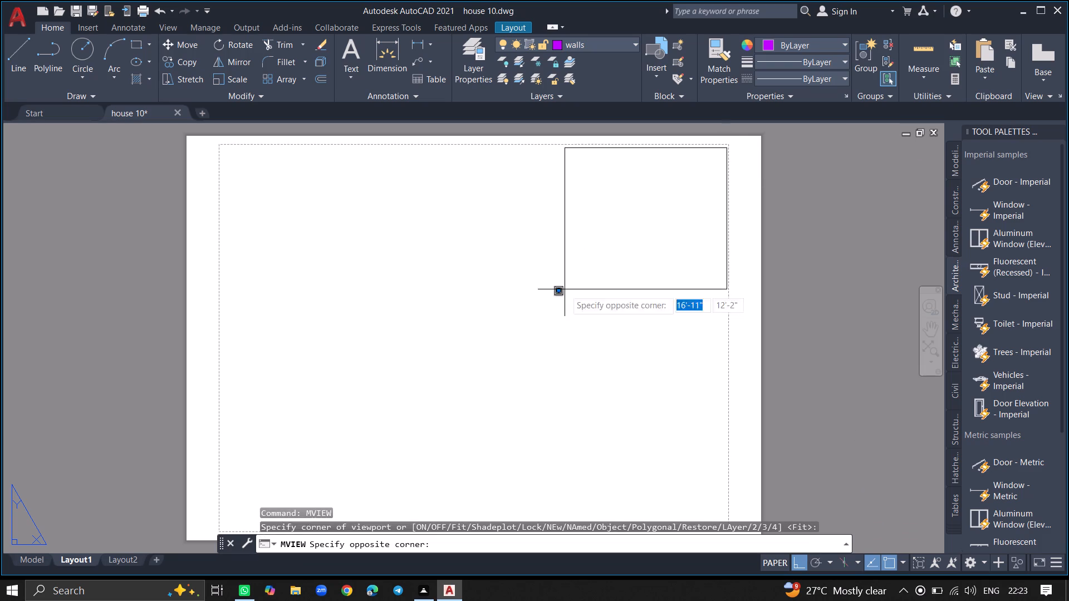
click(200, 514)
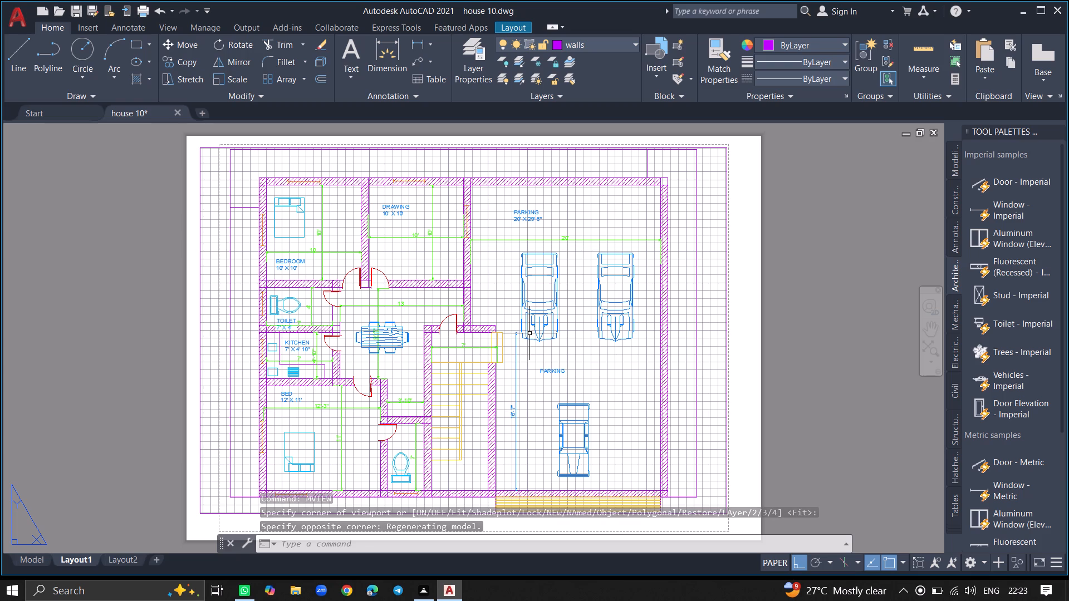
Activate the new viewport's model space and turn its grid off.
double_click(577, 203)
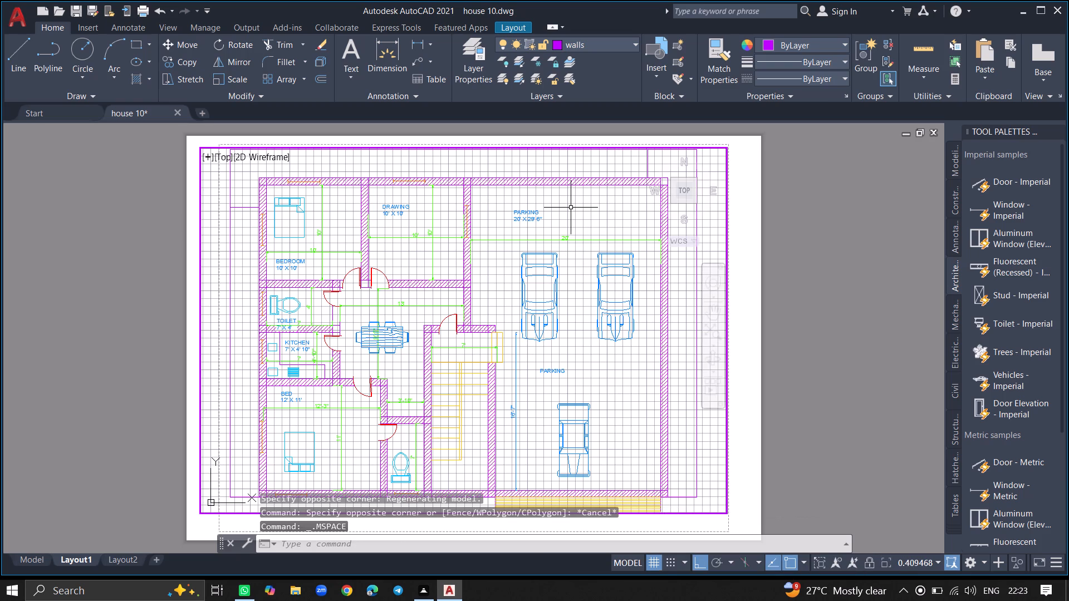
key(F7)
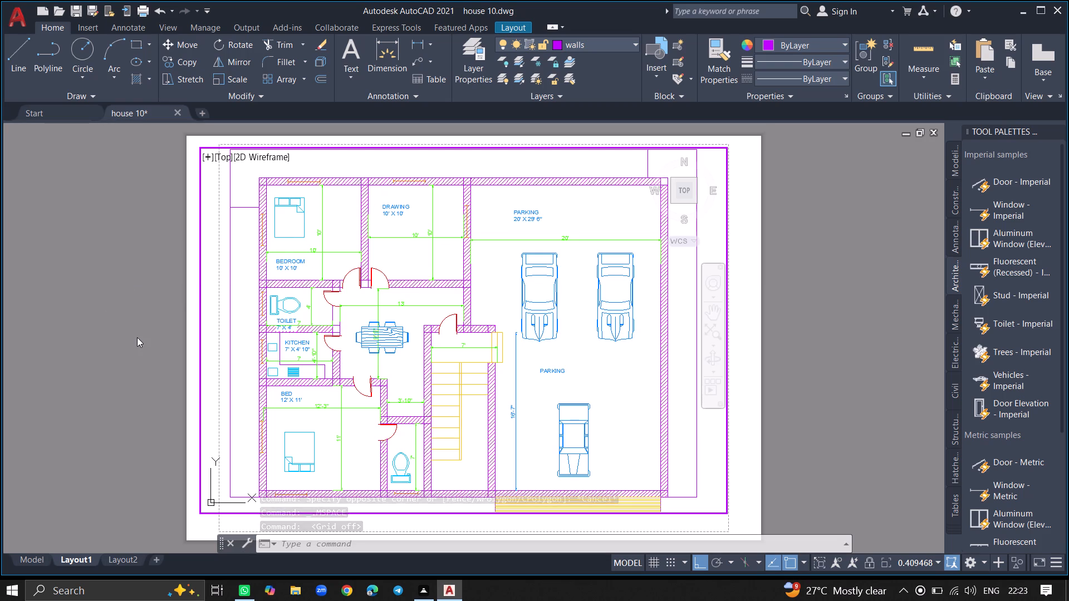
Open the plot settings for Layout1.
key(ctrl+p)
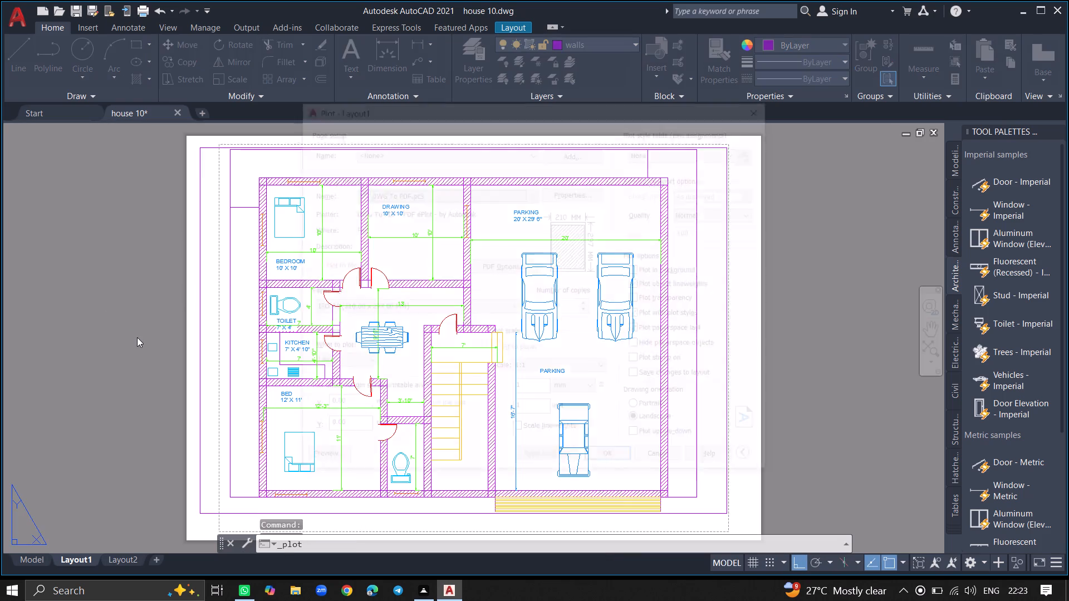
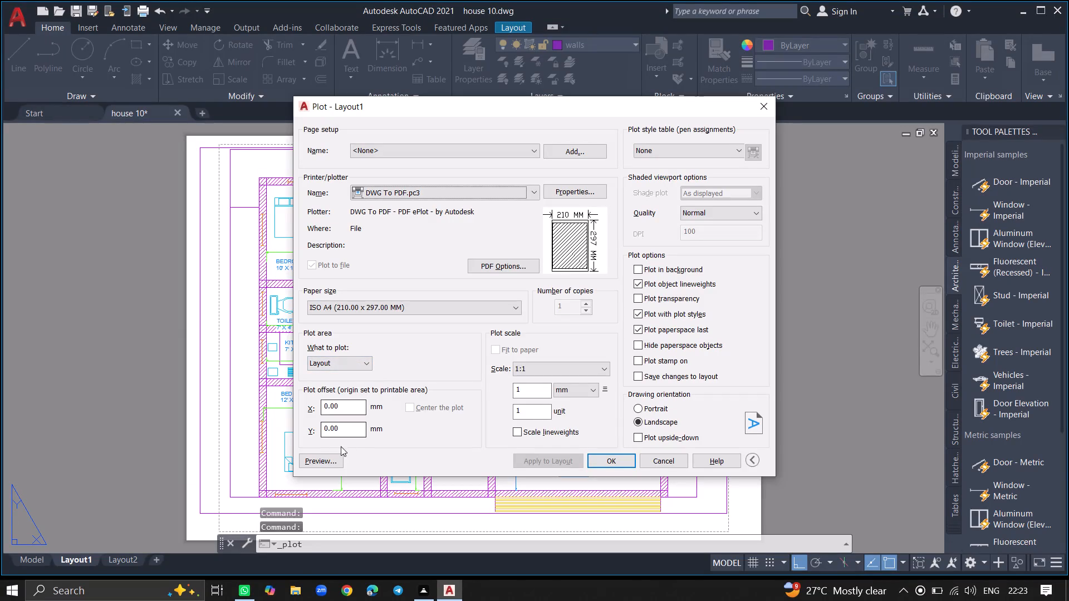
Preview the Layout1 plot of the floor plan, then close the preview and leave the plot setup without plotting.
click(331, 465)
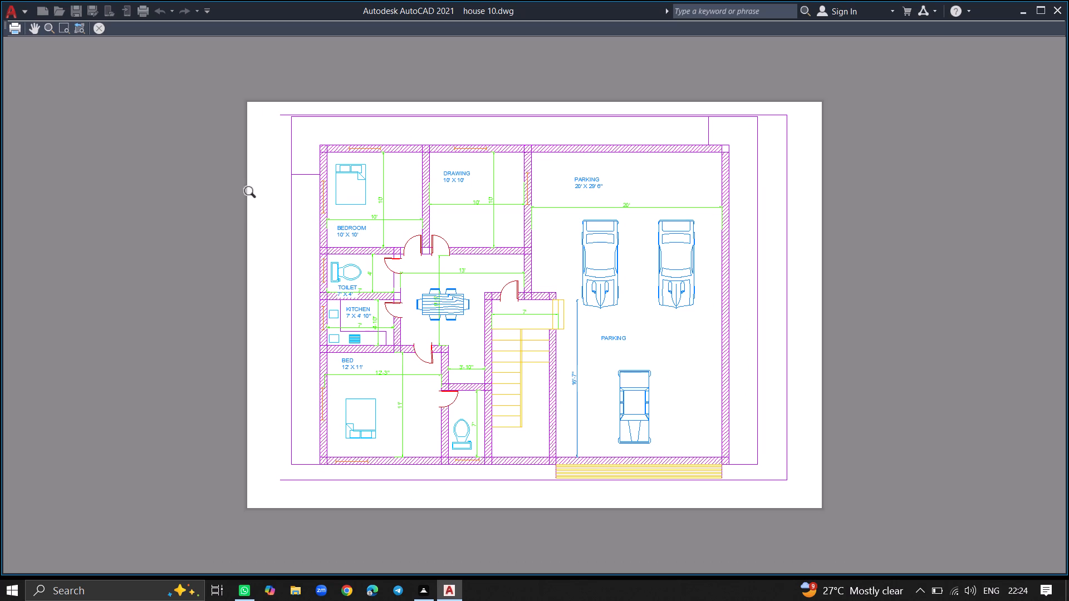
click(100, 27)
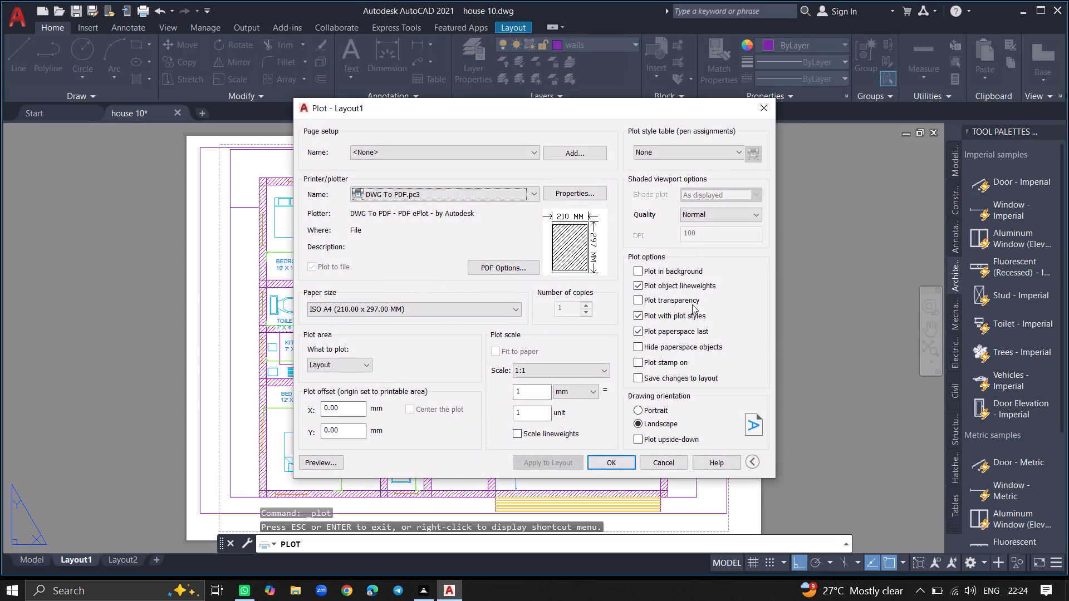
click(763, 102)
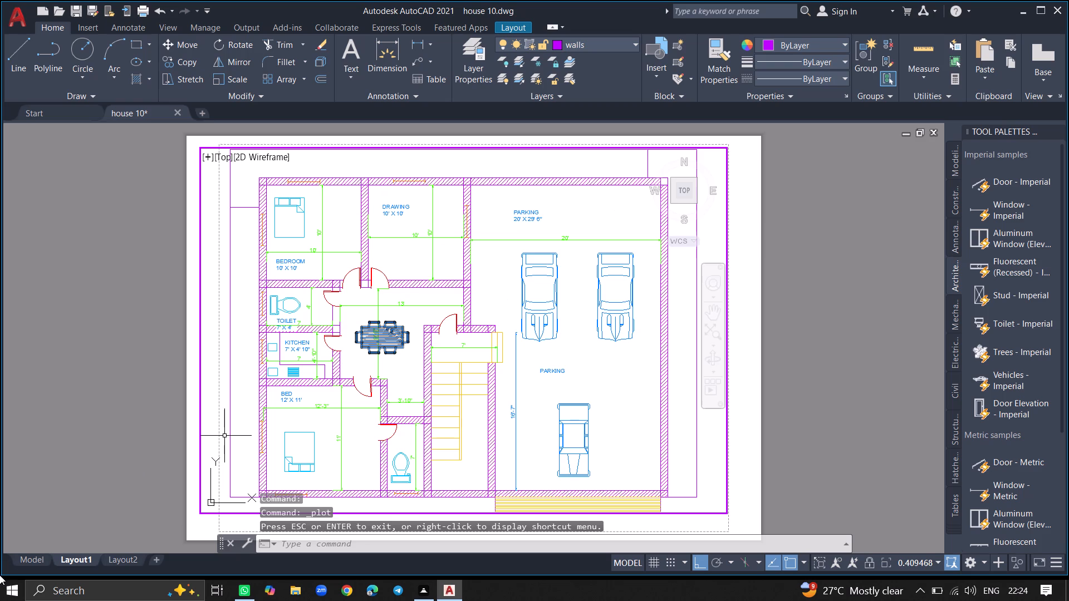
In model space, hatch the unfilled wall corner square at the parking area's upper-right corner with the ANSI31 pattern.
click(25, 565)
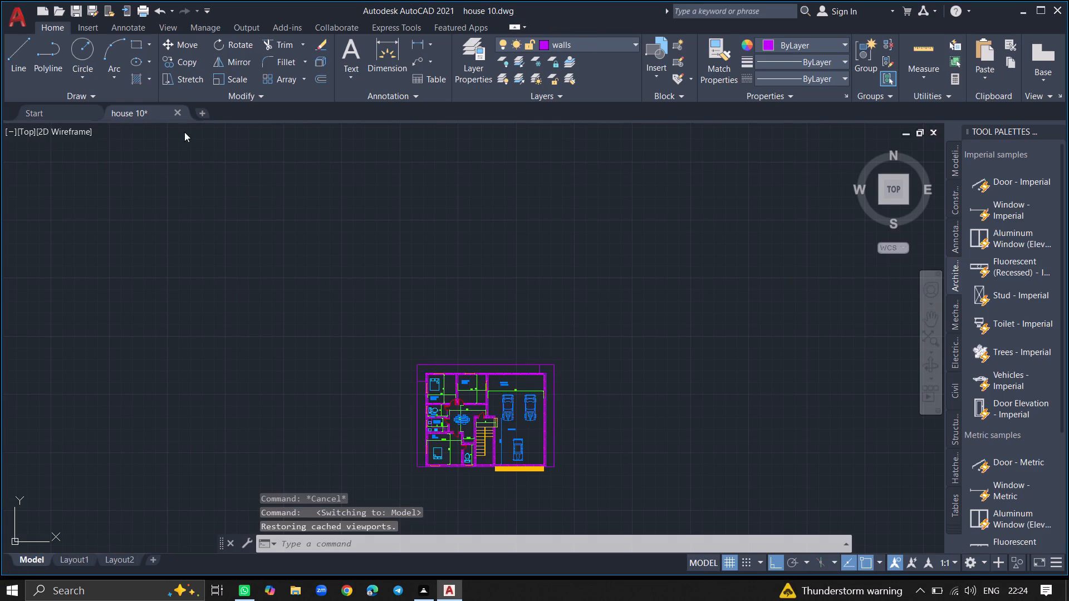
click(133, 82)
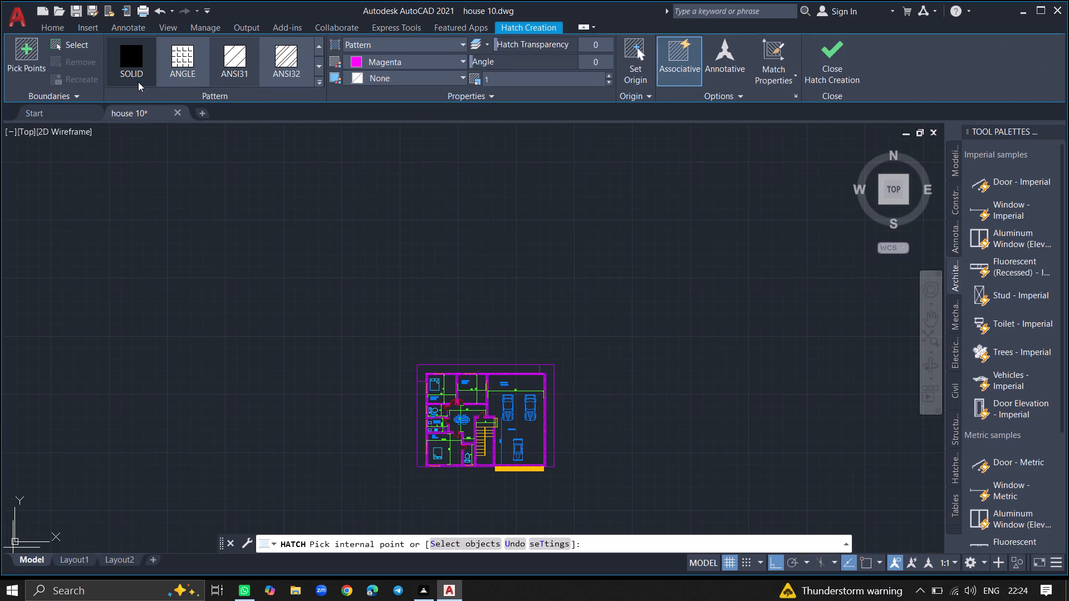
click(228, 67)
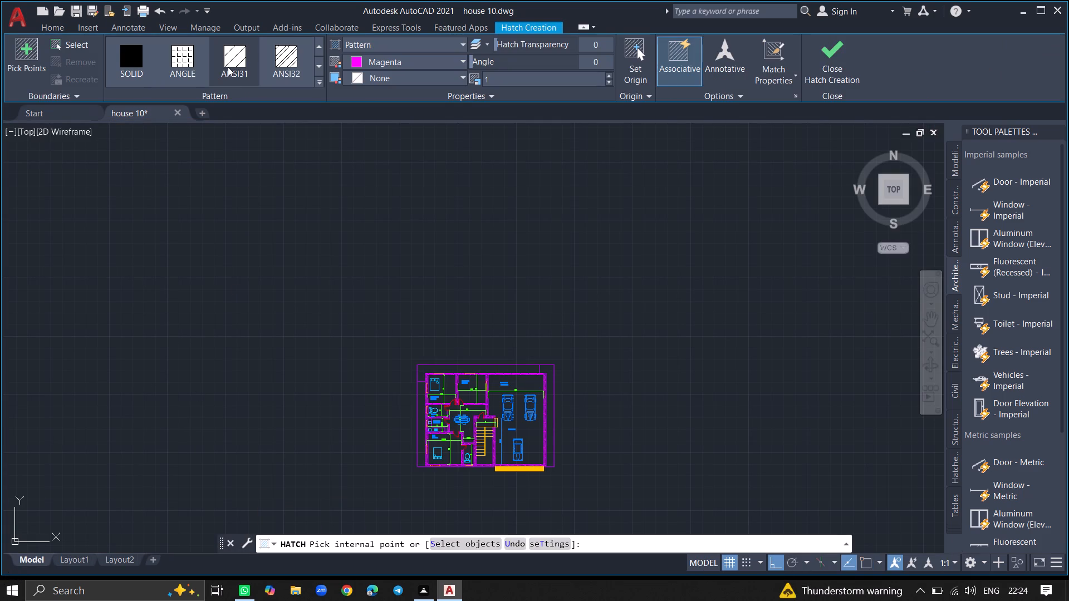
double_click(228, 67)
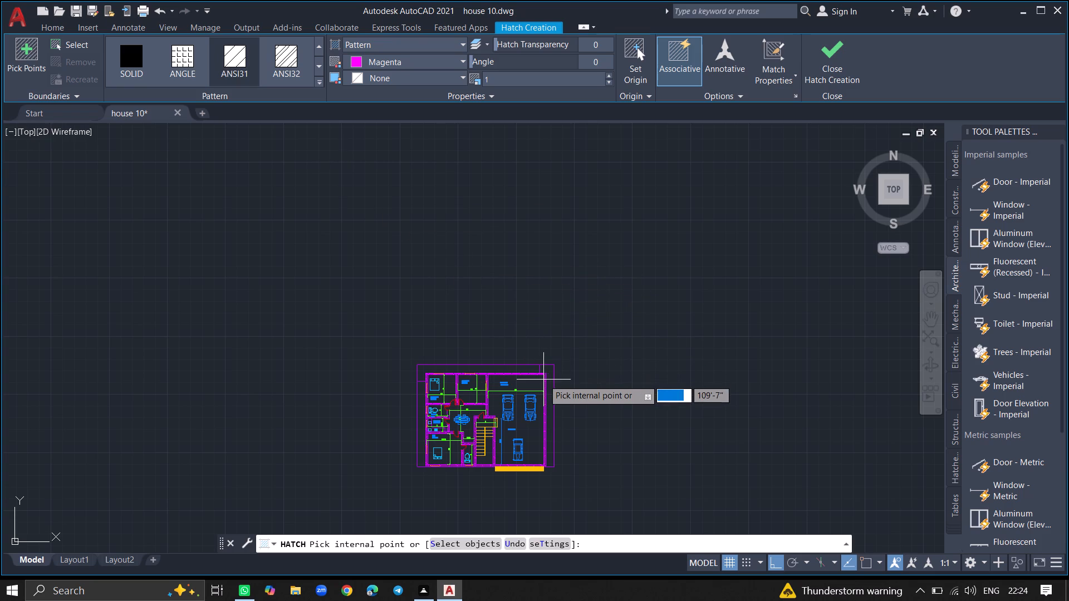
ctrl+scroll(543, 380, up, 5)
click(542, 354)
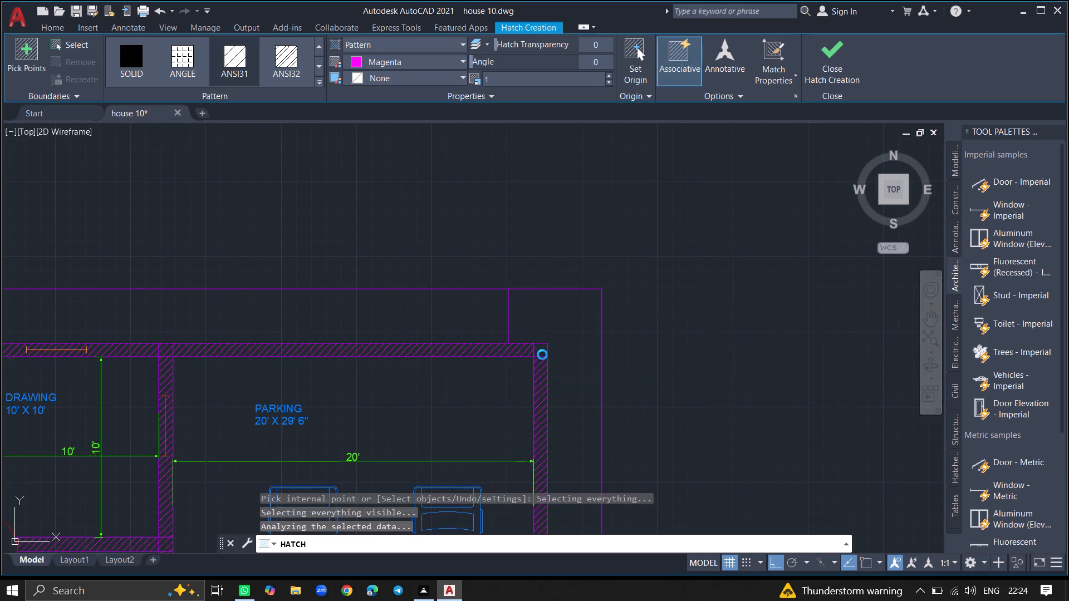
ctrl+scroll(542, 354, up, 5)
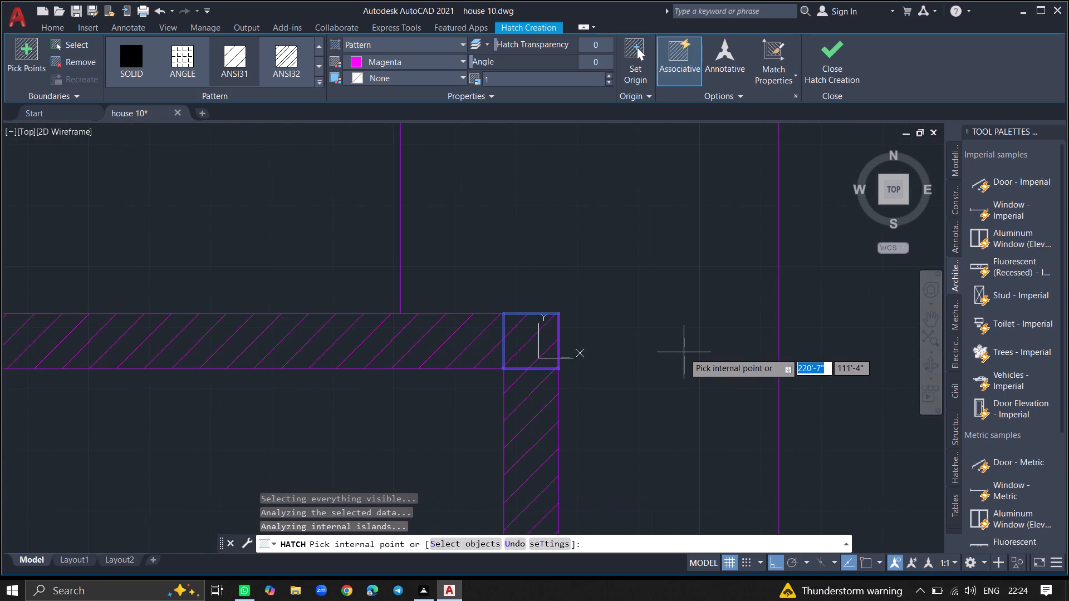
key(Return)
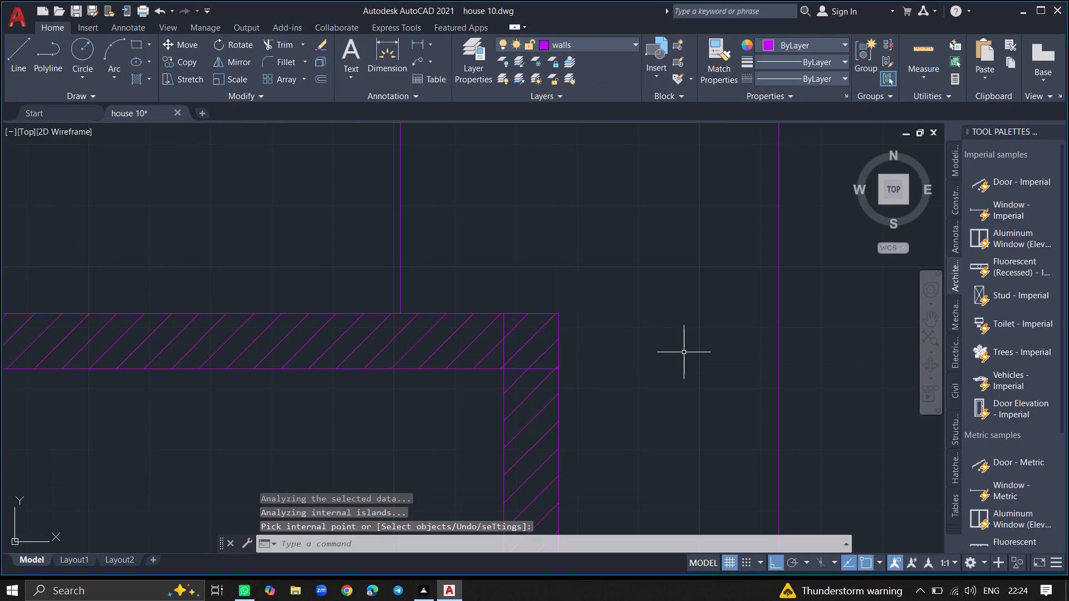
Plot Layout1 with DWG To PDF, saving it on the Desktop as house 10-Layout1.pdf, and close the opened PDF.
click(77, 560)
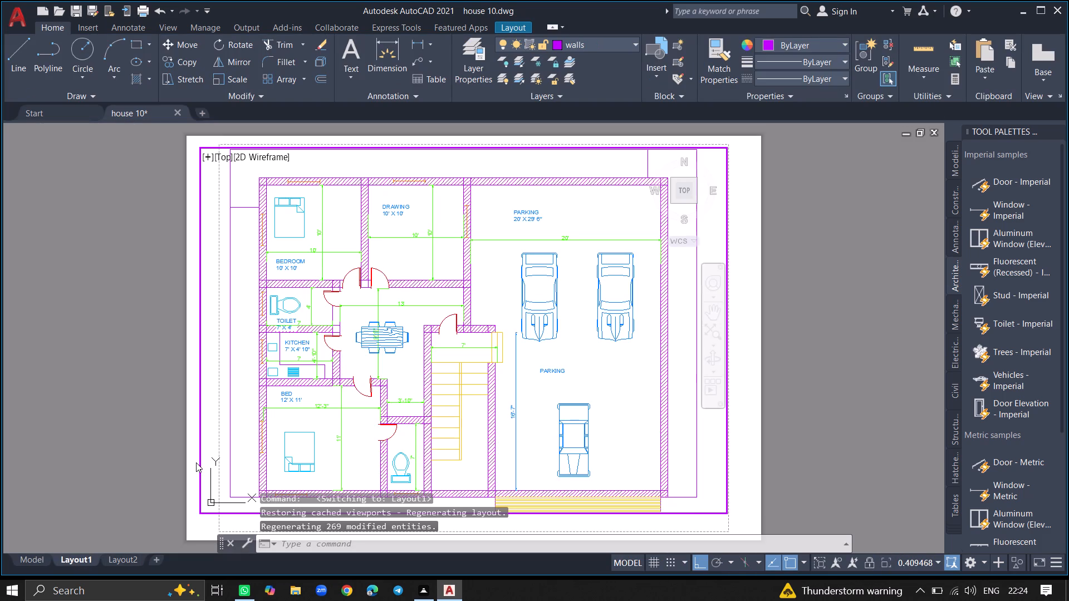
key(ctrl+p)
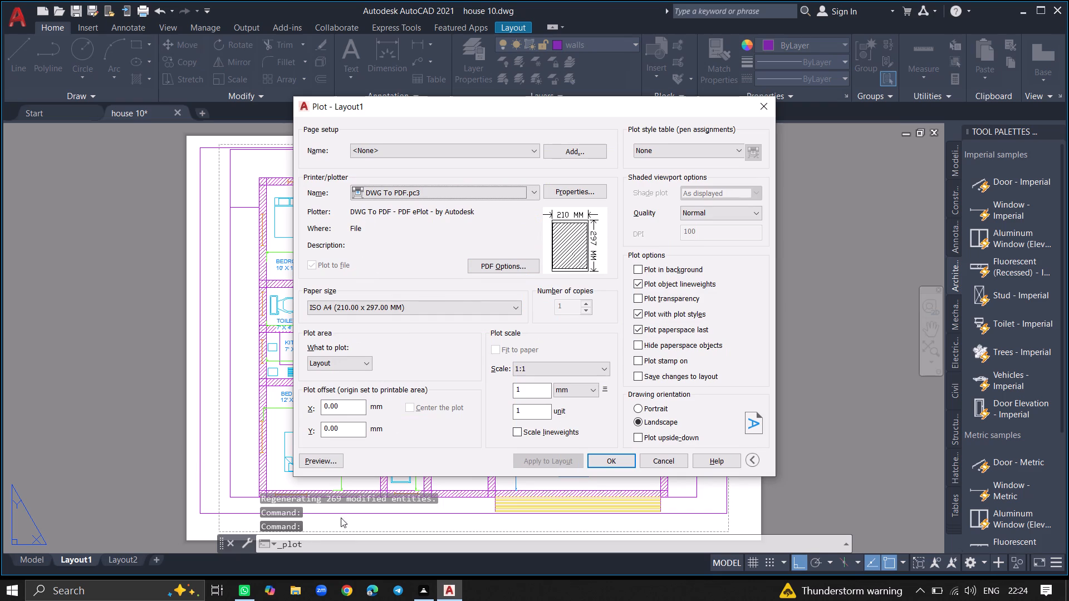
click(601, 455)
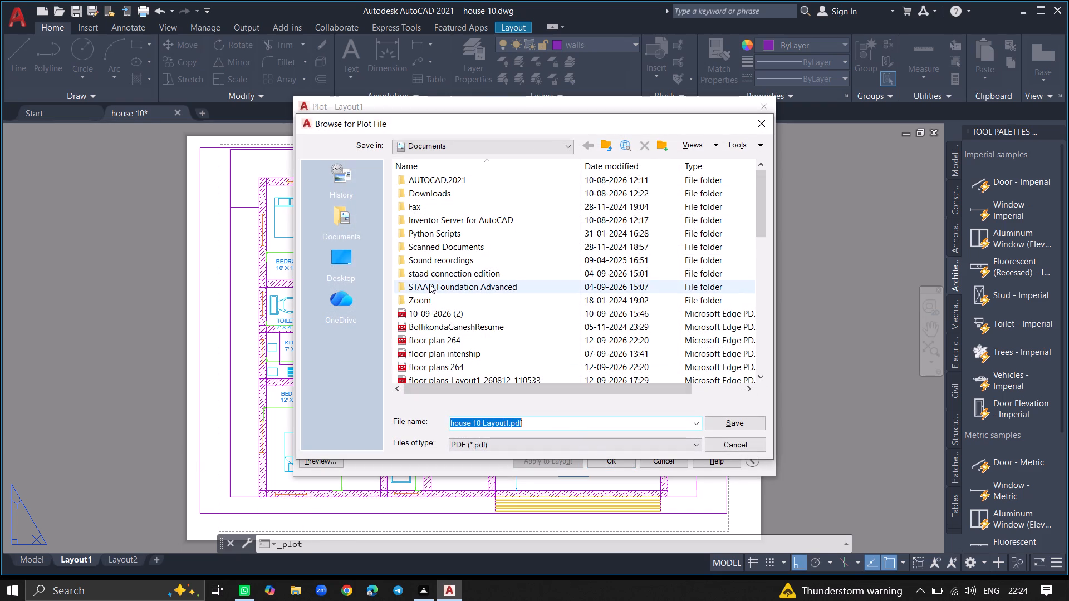
click(339, 254)
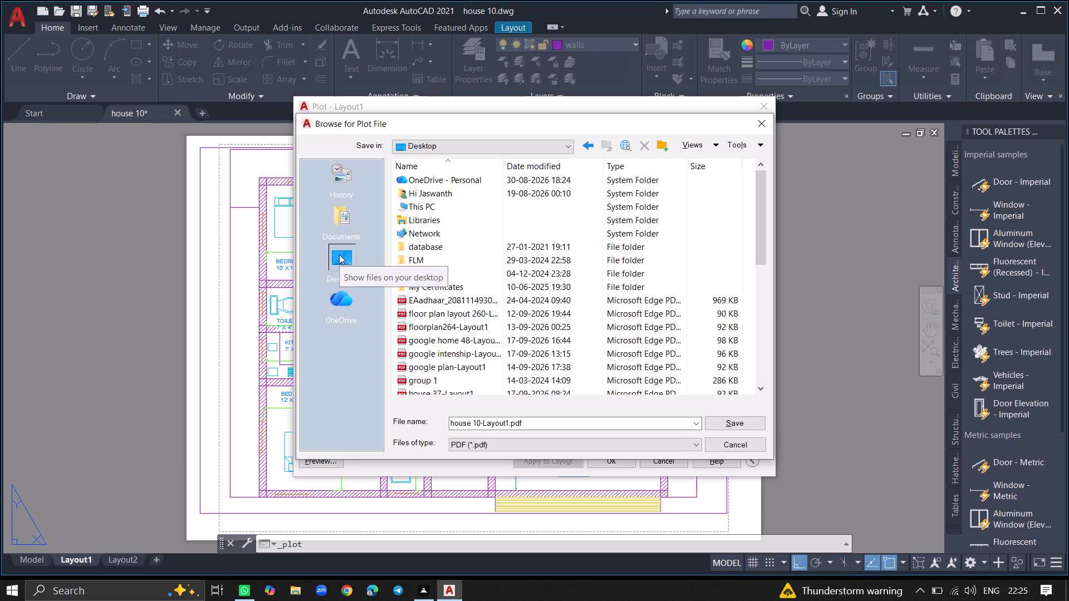
click(754, 421)
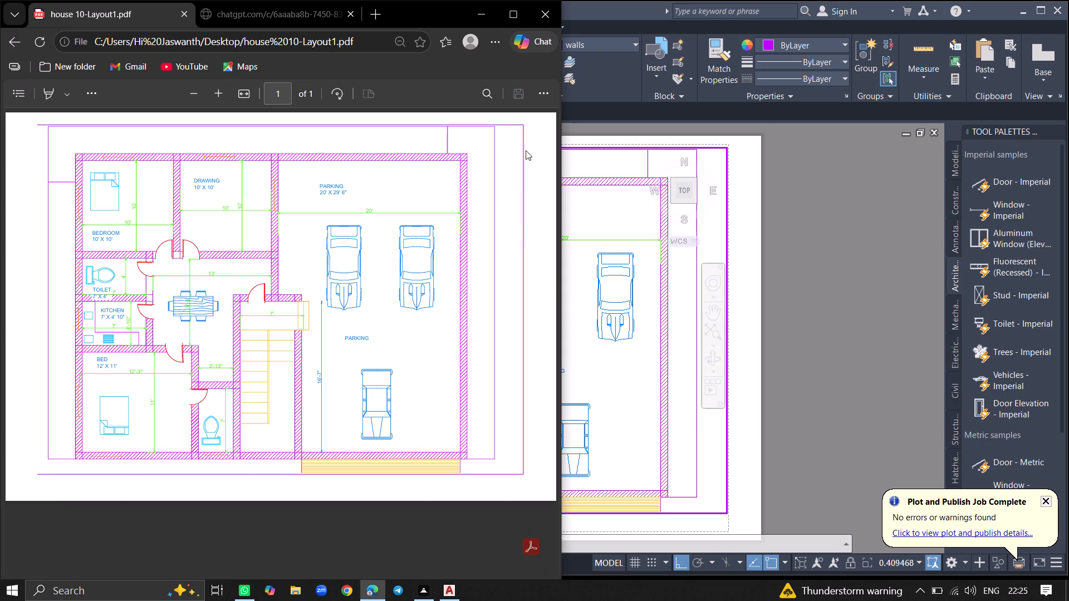
click(540, 7)
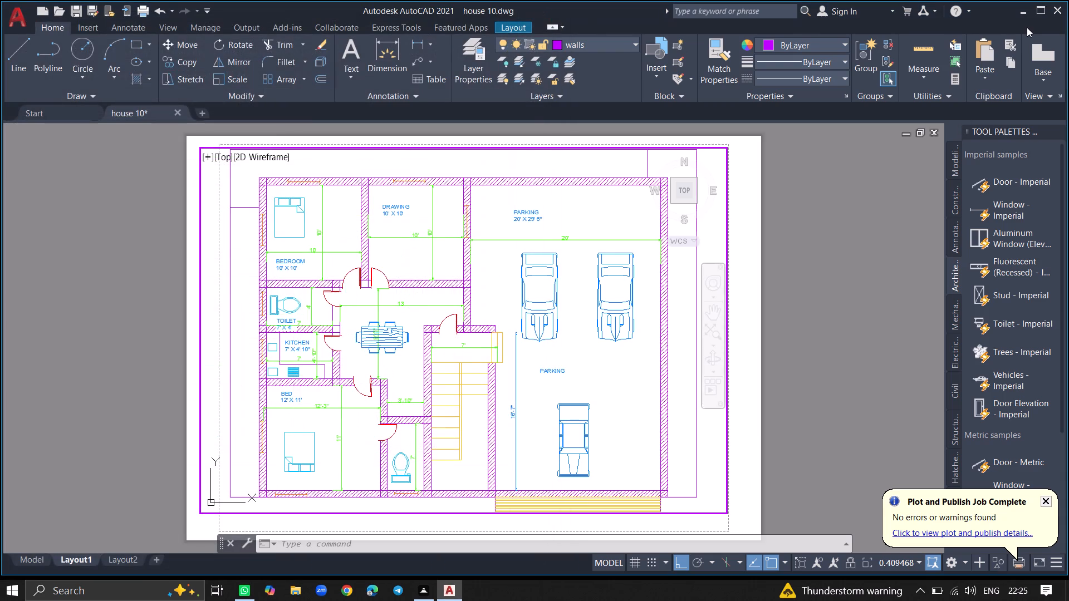